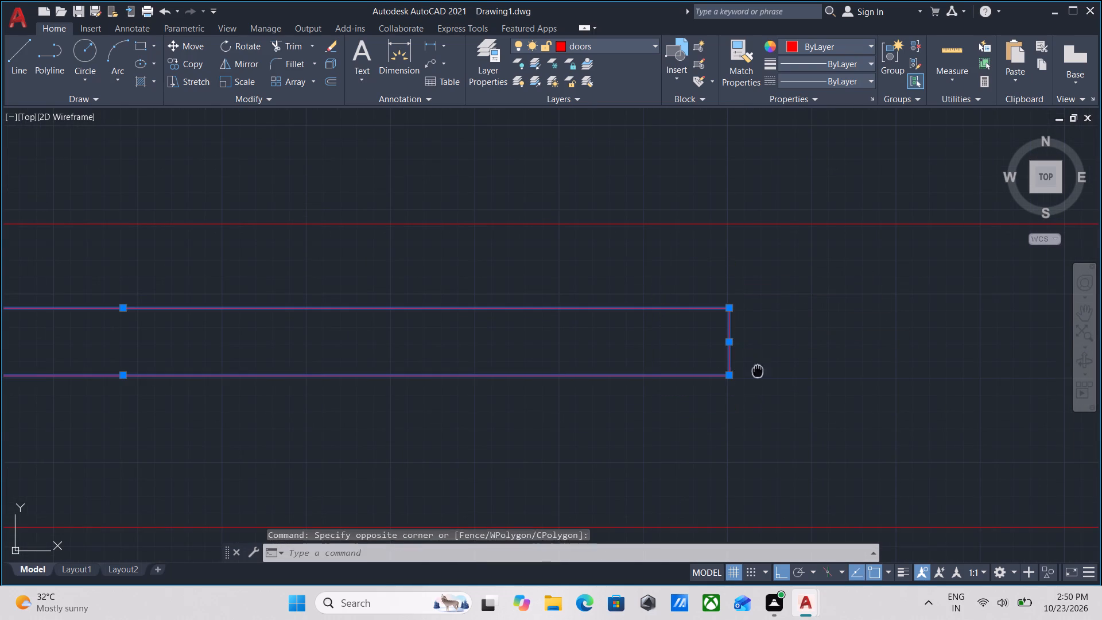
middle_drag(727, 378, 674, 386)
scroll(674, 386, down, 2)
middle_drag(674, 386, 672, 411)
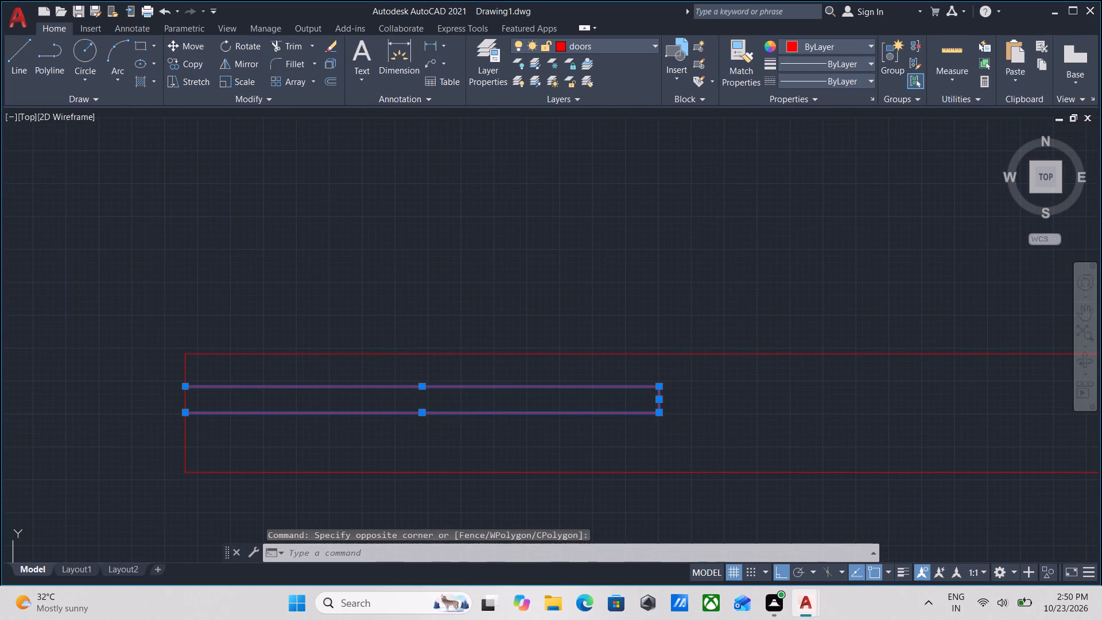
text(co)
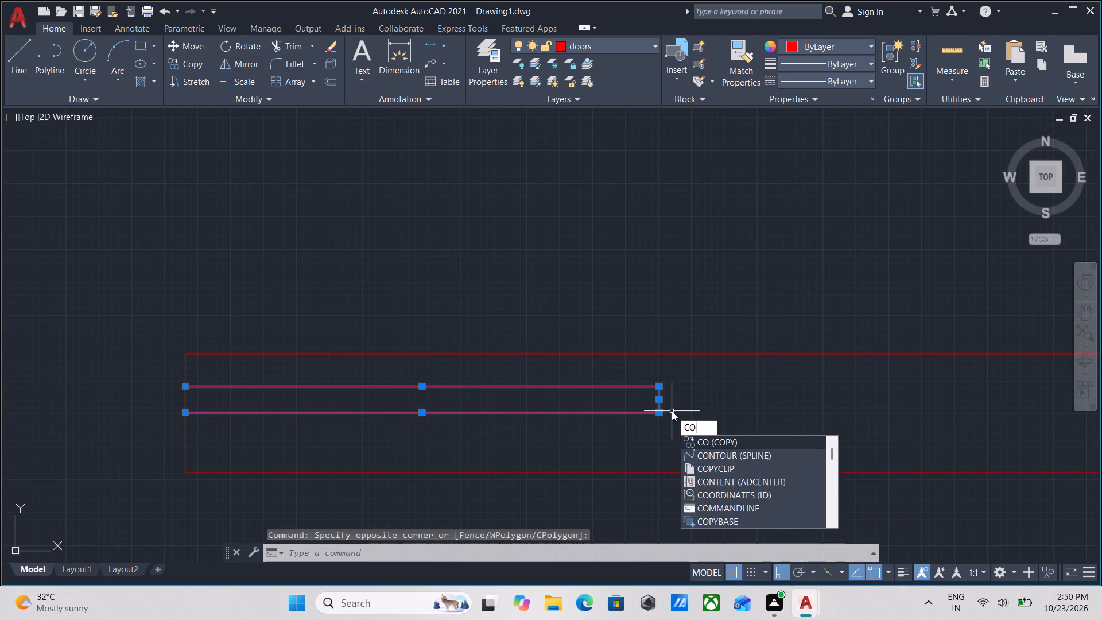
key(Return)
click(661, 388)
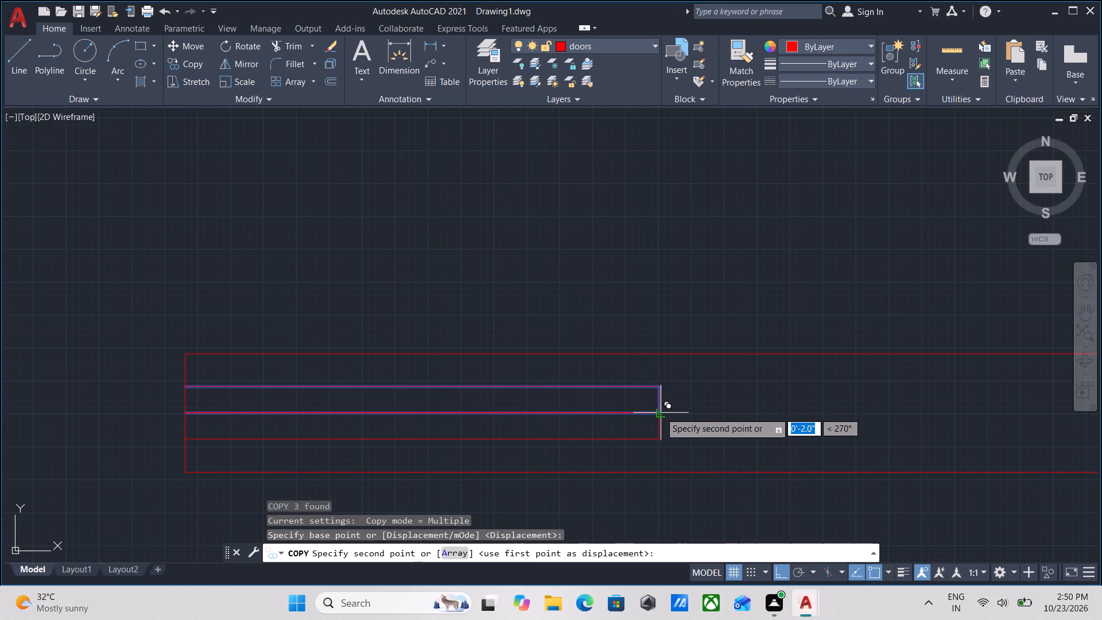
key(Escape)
Mirror the three inner door-panel lines about a vertical axis through the panel's right end, keeping the source objects.
click(675, 448)
click(634, 380)
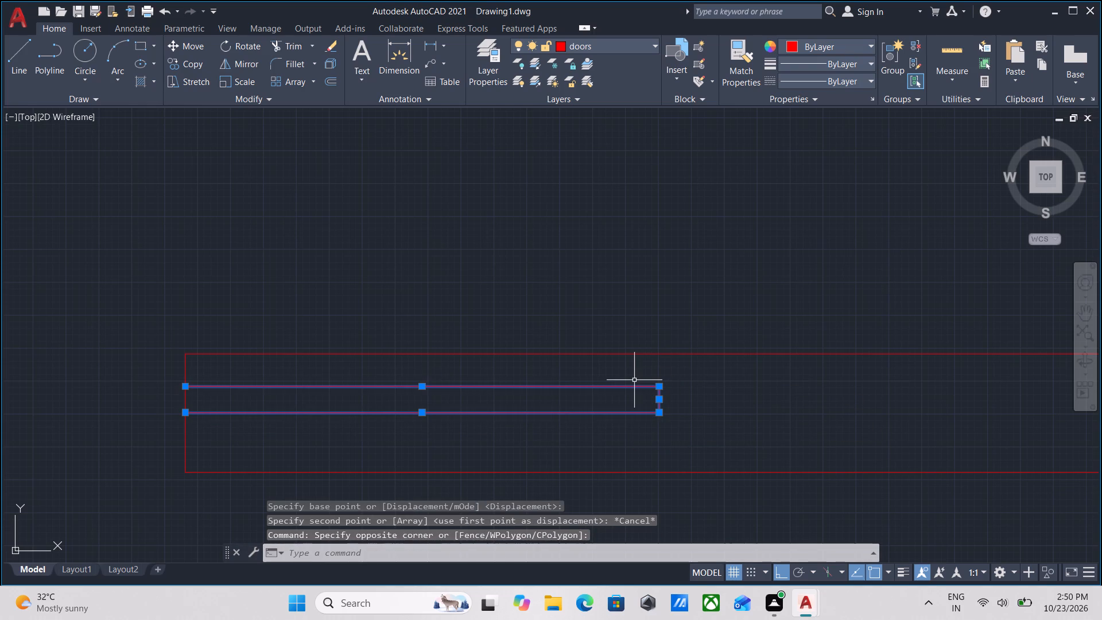
key(m)
key(i)
key(Return)
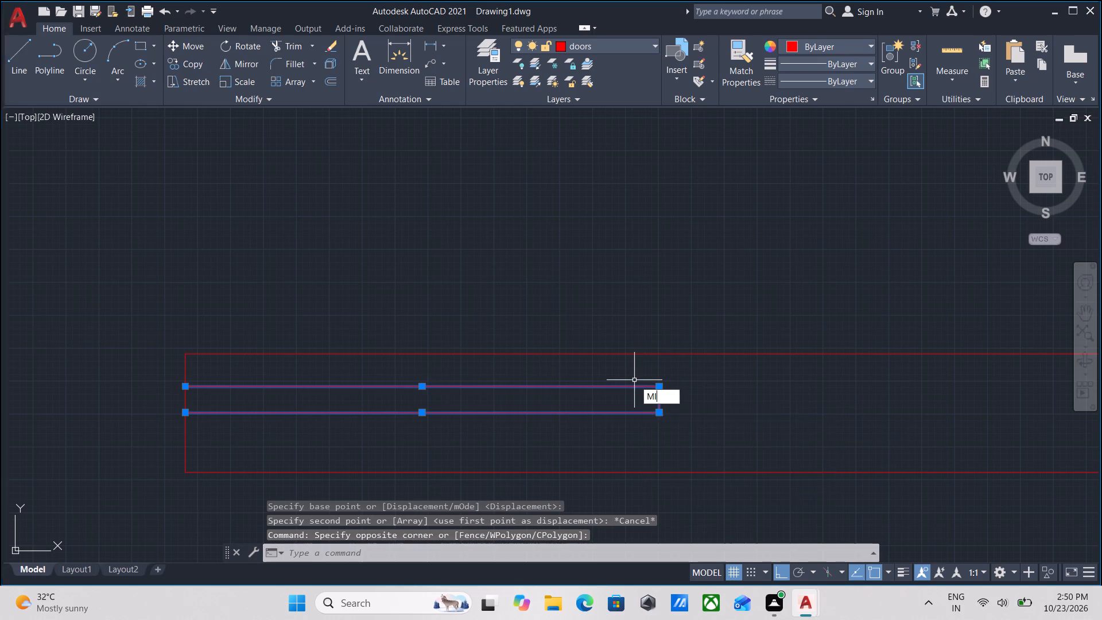
click(659, 416)
click(660, 443)
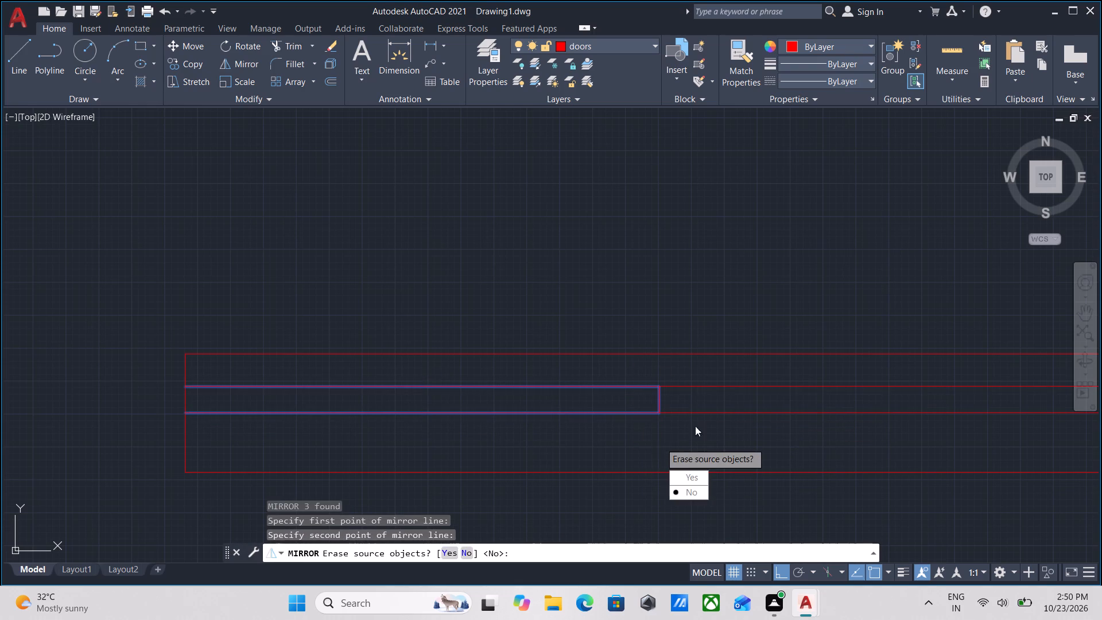
drag(697, 493, 660, 443)
Group the outer door frame and both inner panels into a single object.
scroll(672, 398, down, 2)
scroll(683, 405, up, 1)
scroll(683, 405, down, 1)
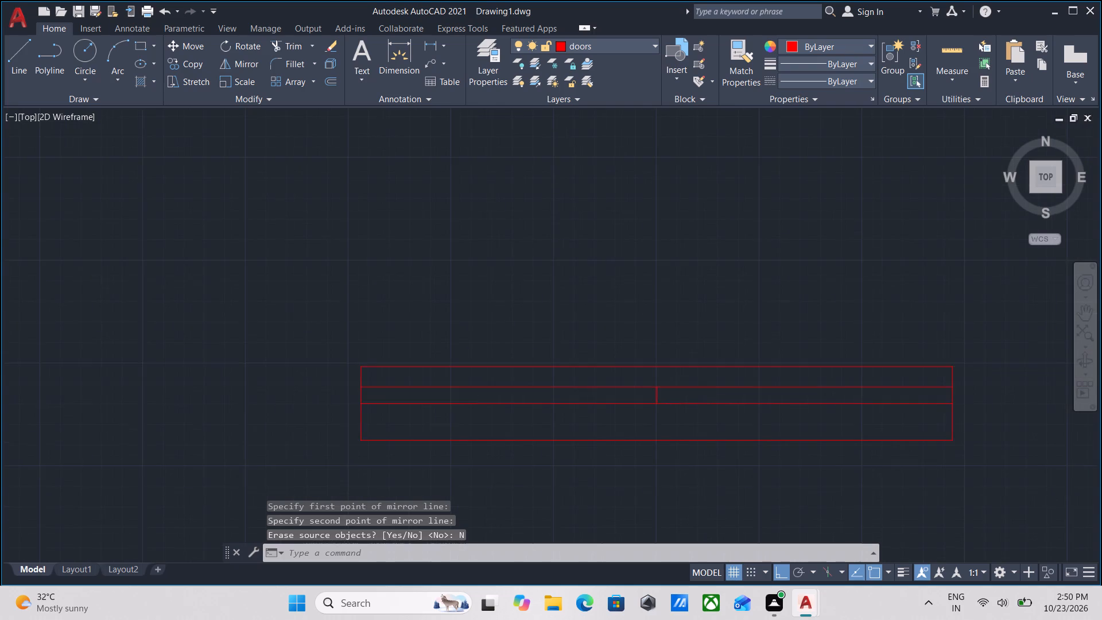
middle_drag(683, 405, 686, 391)
click(886, 495)
click(379, 274)
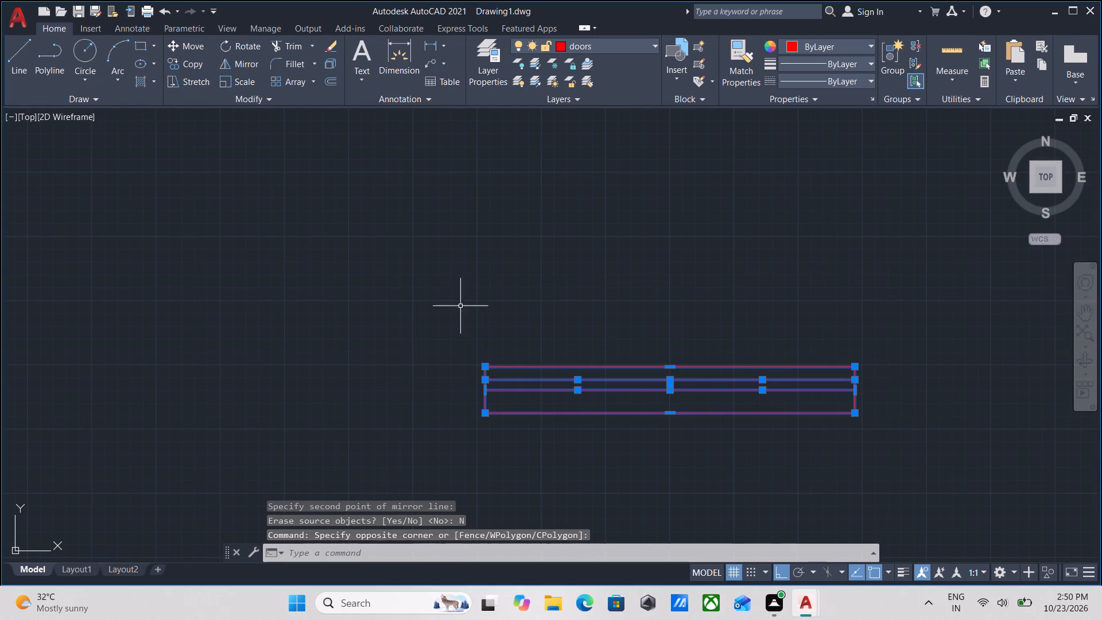
key(h)
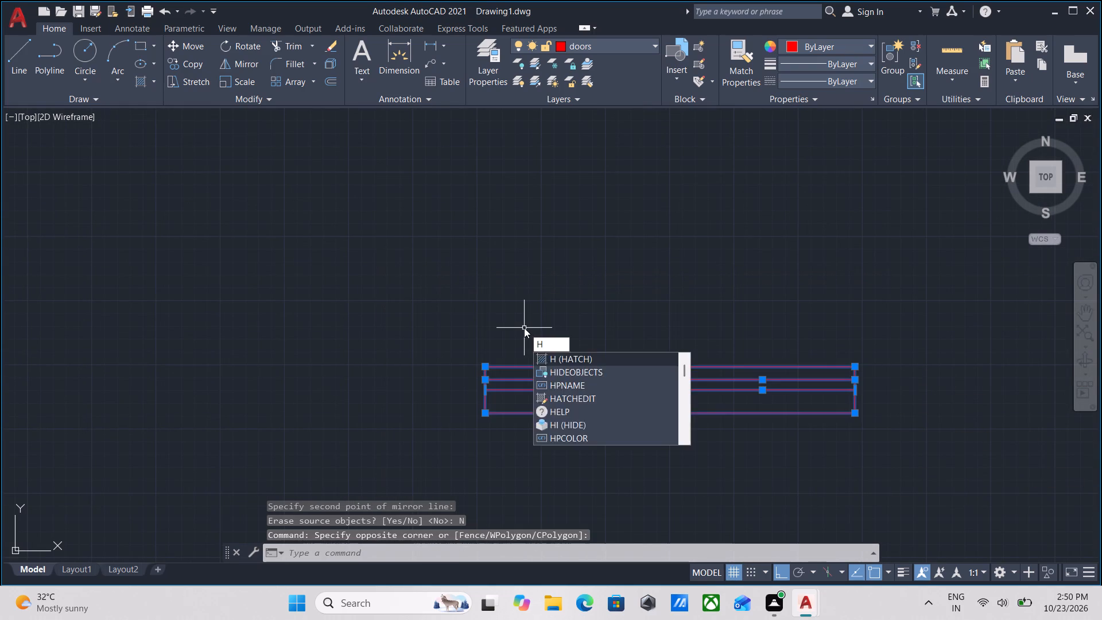
key(BackSpace)
key(g)
key(Return)
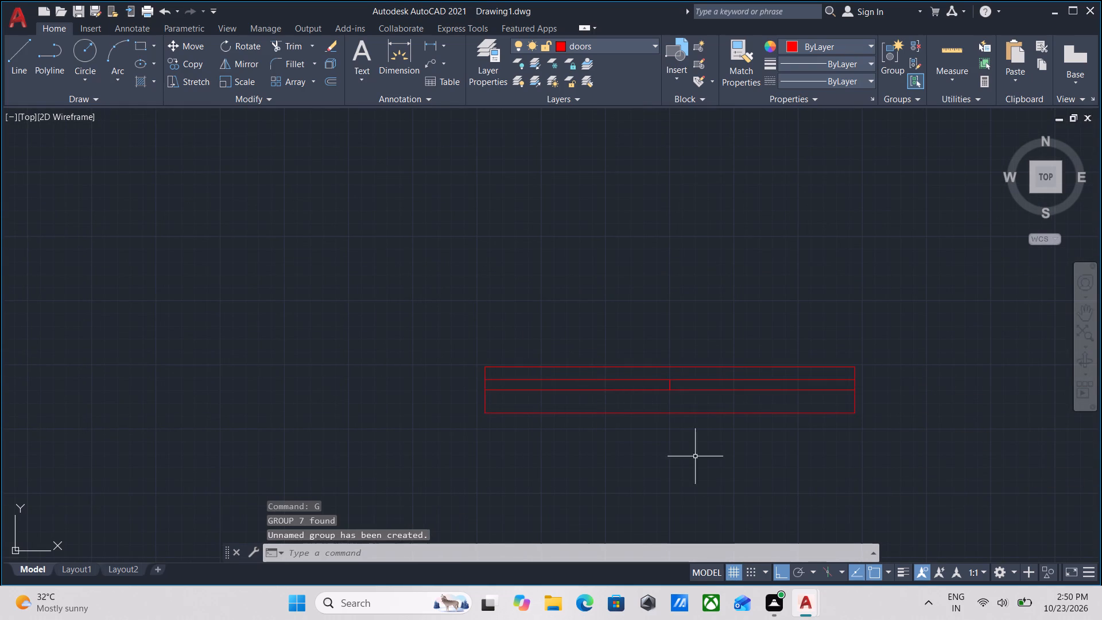
Move the grouped door by its lower-right corner, with Ortho off, into the wall below the narrower room at the plan's upper left.
drag(730, 477, 717, 460)
click(645, 376)
key(m)
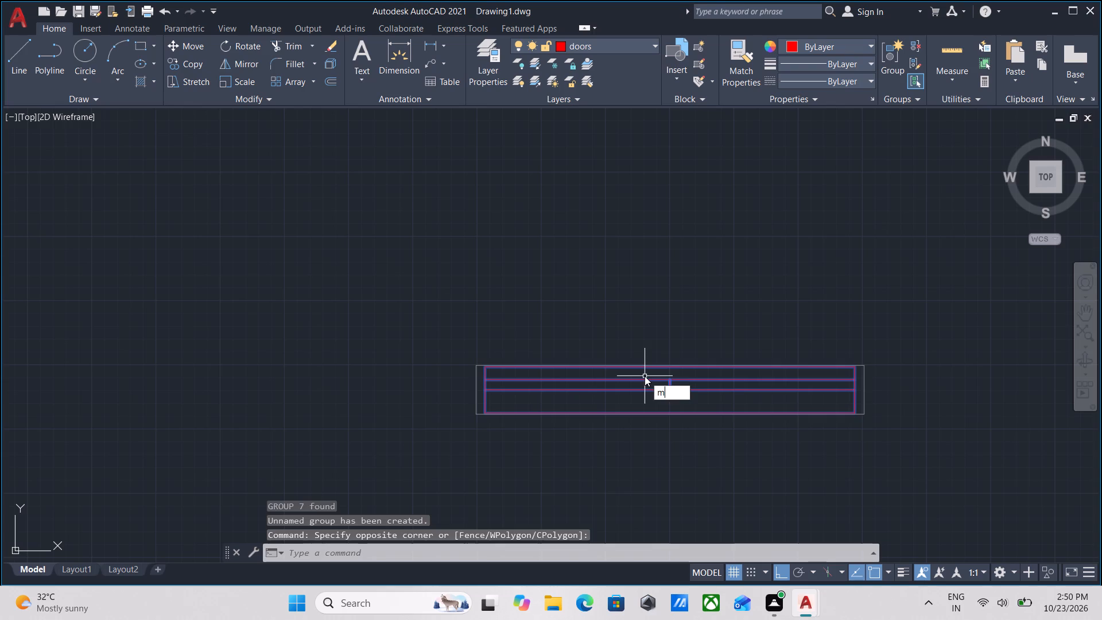
key(Return)
click(855, 412)
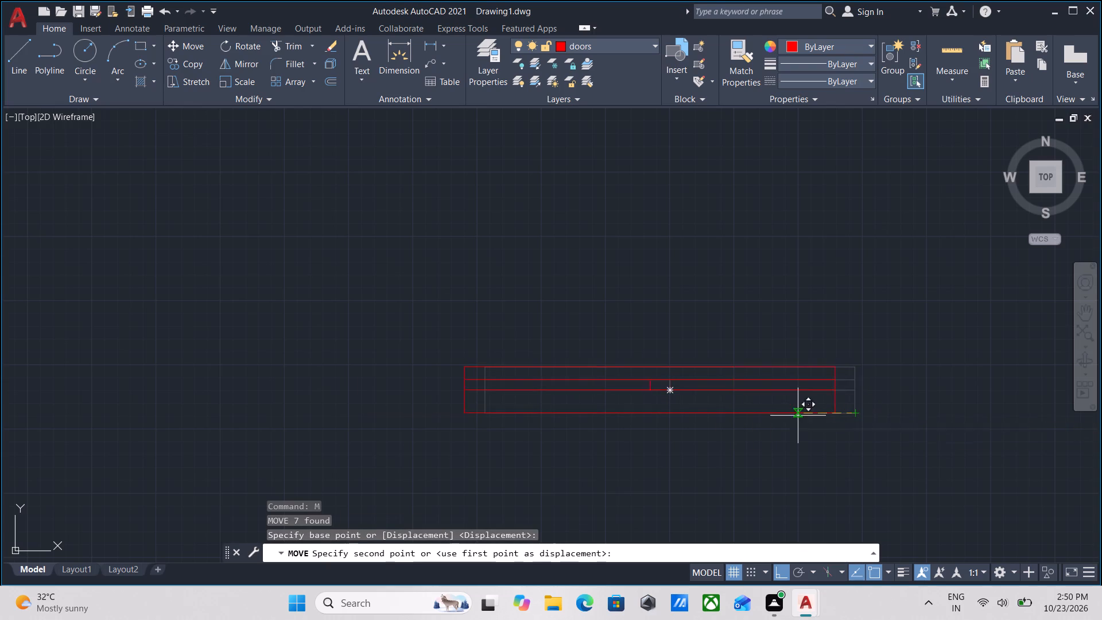
scroll(794, 435, down, 1)
middle_drag(769, 426, 627, 393)
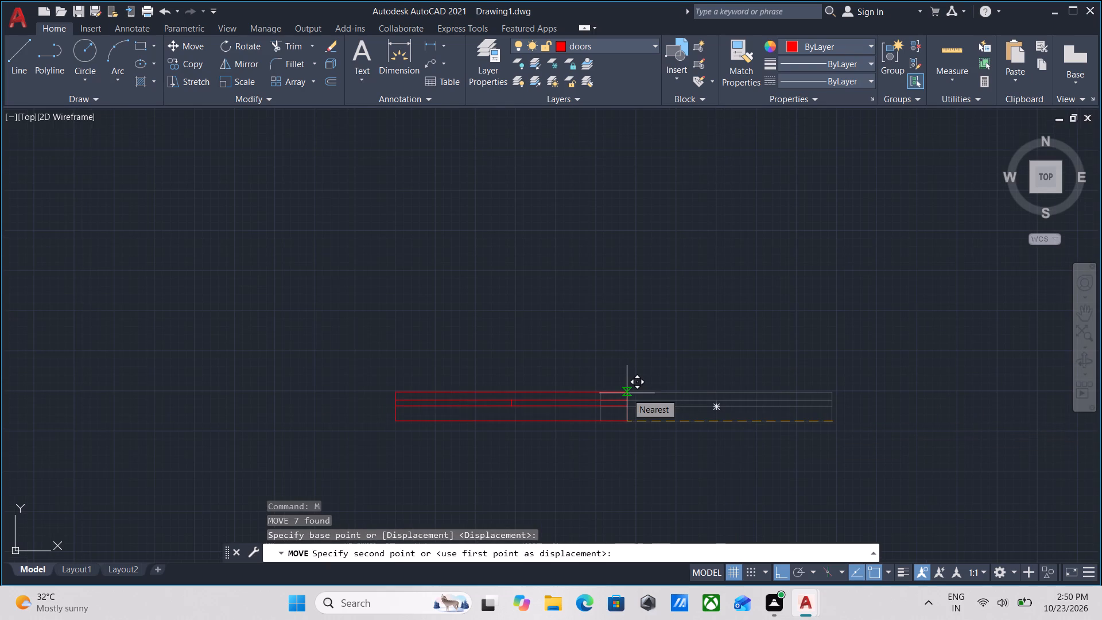
key(F8)
scroll(766, 357, down, 2)
middle_drag(766, 357, 409, 323)
scroll(776, 321, up, 1)
scroll(776, 321, down, 2)
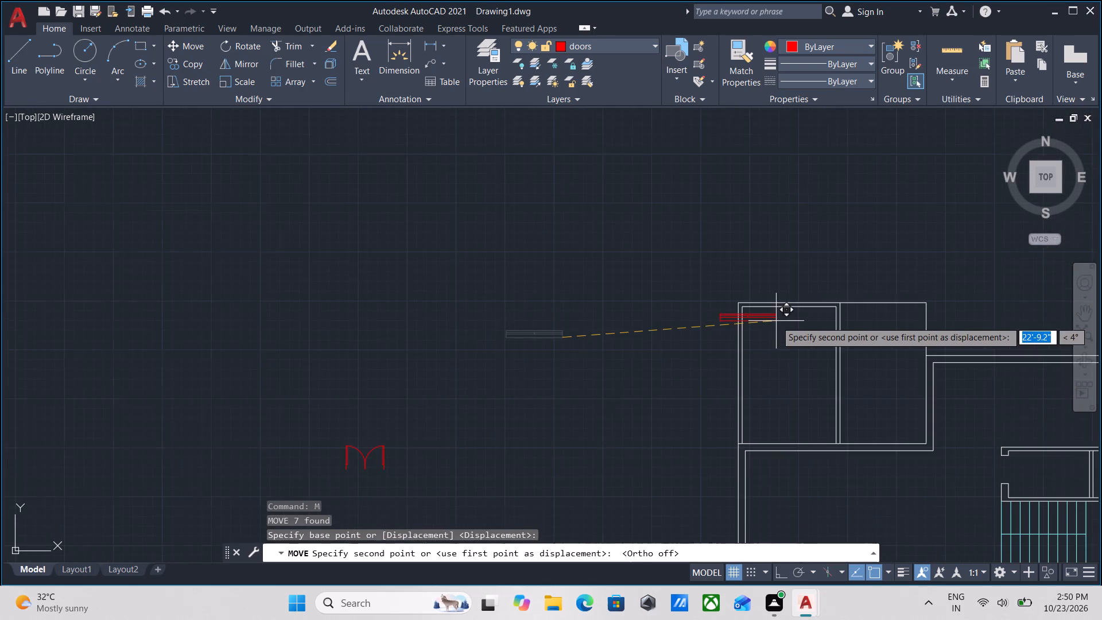
middle_drag(765, 316, 717, 249)
middle_drag(750, 361, 749, 242)
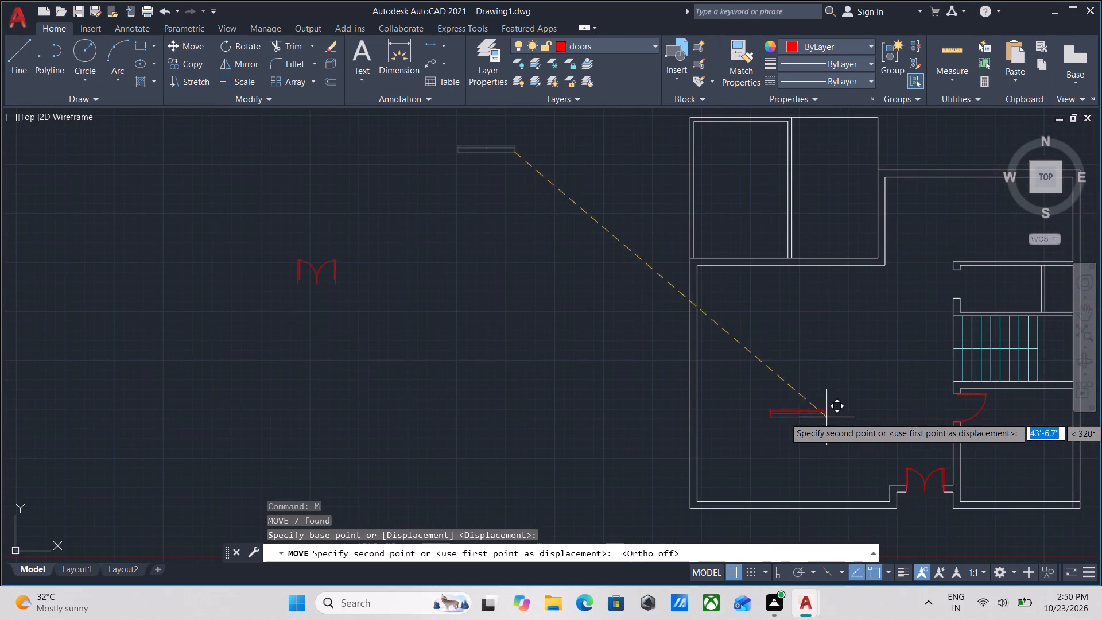
scroll(868, 265, up, 1)
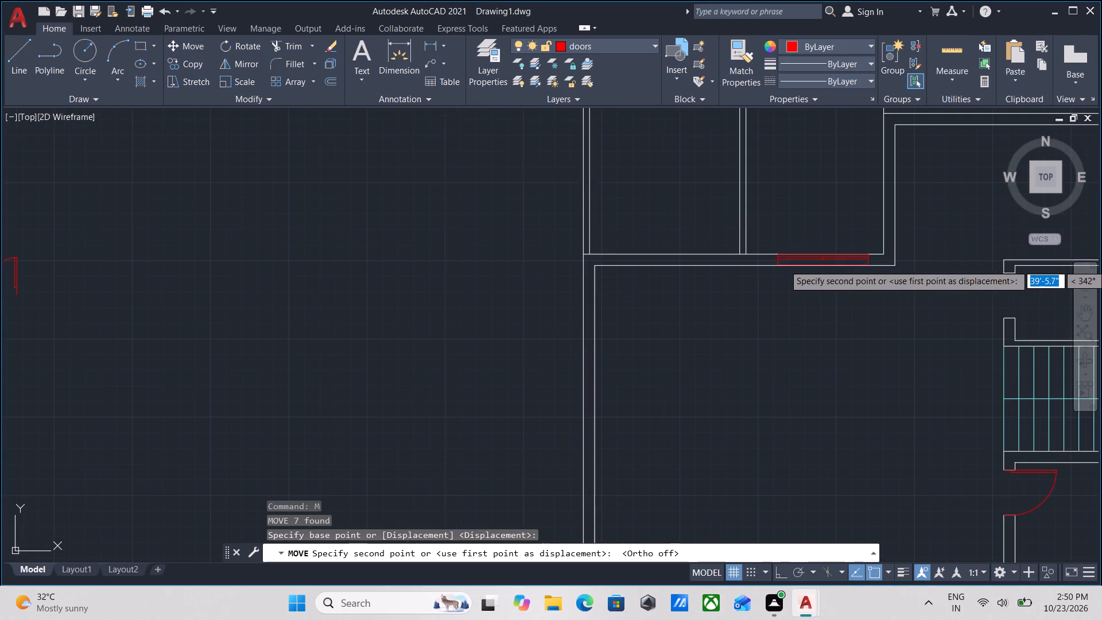
scroll(855, 263, up, 2)
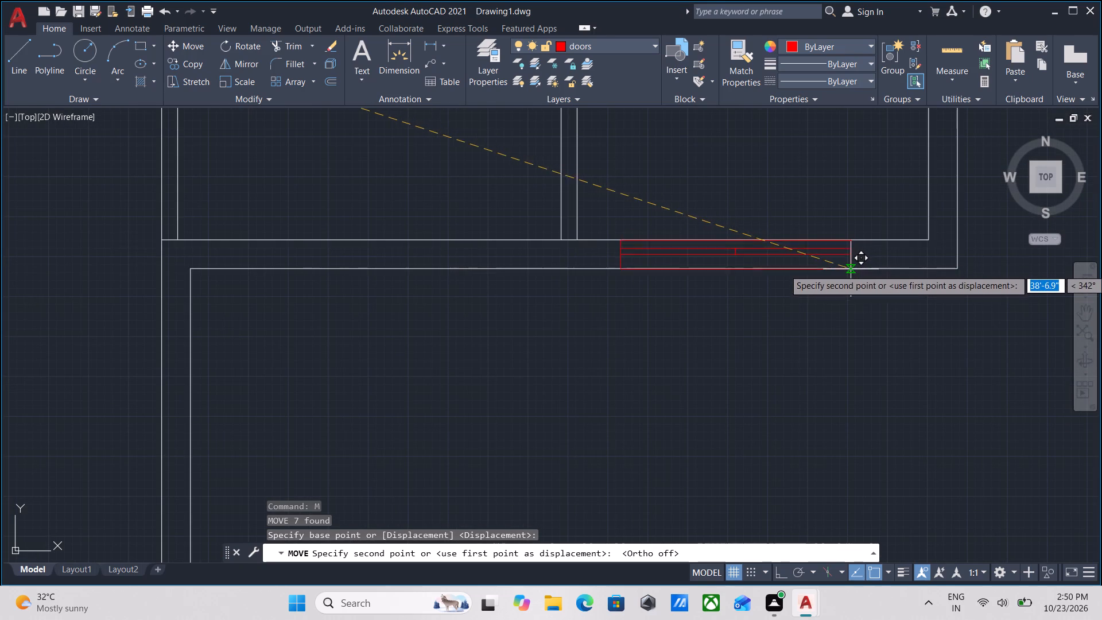
click(851, 270)
Trim the horizontal wall line between the two partition lines at the junction beside the newly placed door.
scroll(717, 290, down, 1)
middle_drag(717, 290, 792, 343)
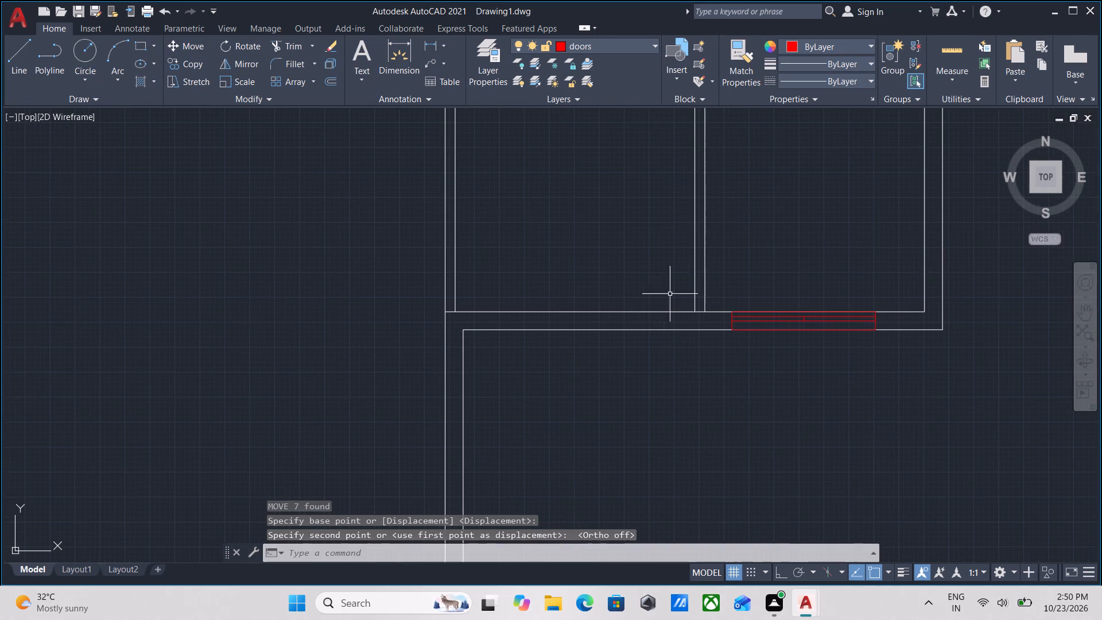
scroll(684, 301, up, 2)
middle_drag(696, 313, 694, 325)
text(tr)
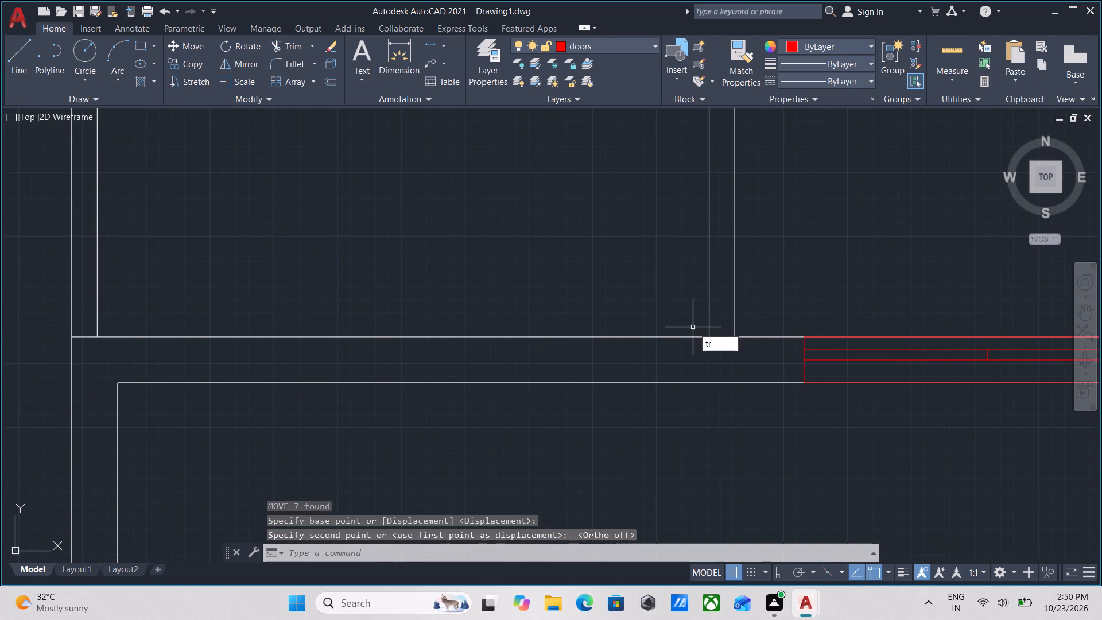
key(Return)
click(739, 361)
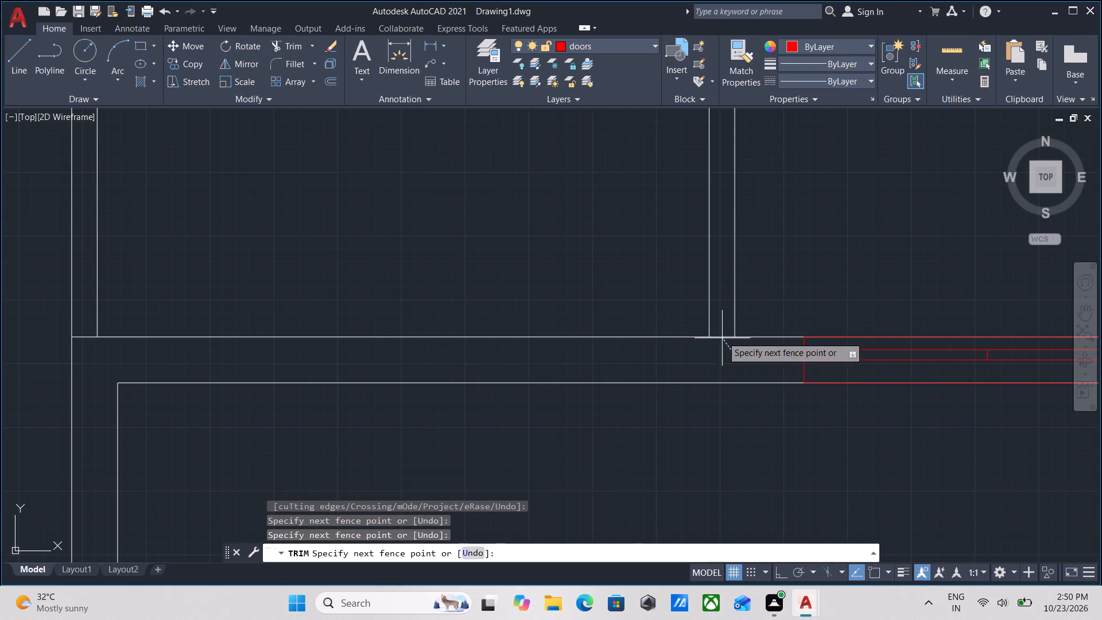
click(718, 316)
scroll(718, 316, down, 3)
key(Escape)
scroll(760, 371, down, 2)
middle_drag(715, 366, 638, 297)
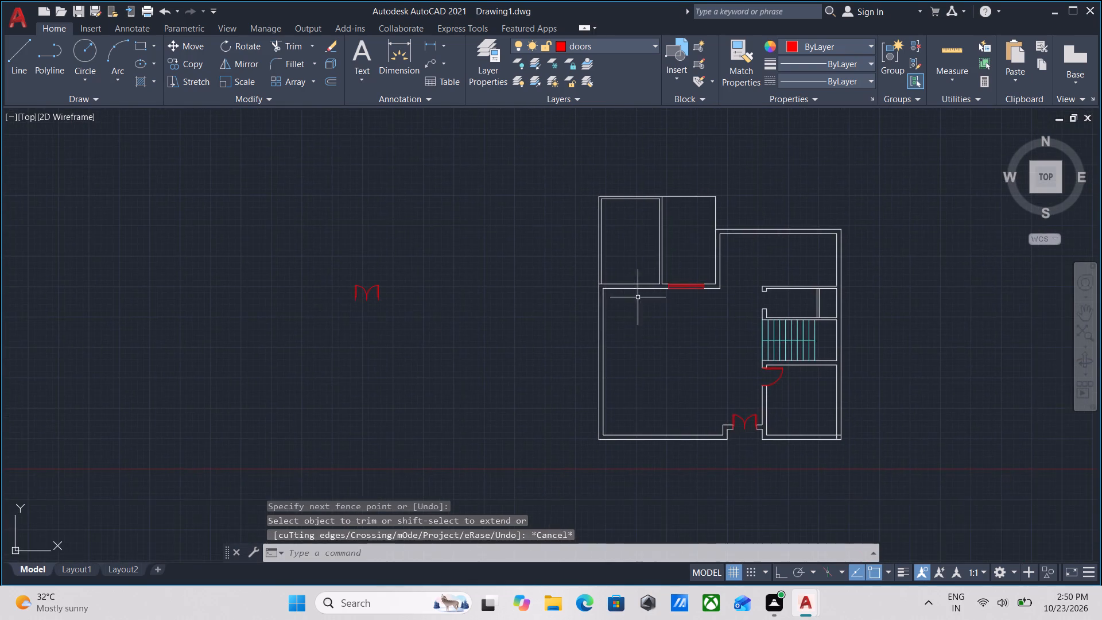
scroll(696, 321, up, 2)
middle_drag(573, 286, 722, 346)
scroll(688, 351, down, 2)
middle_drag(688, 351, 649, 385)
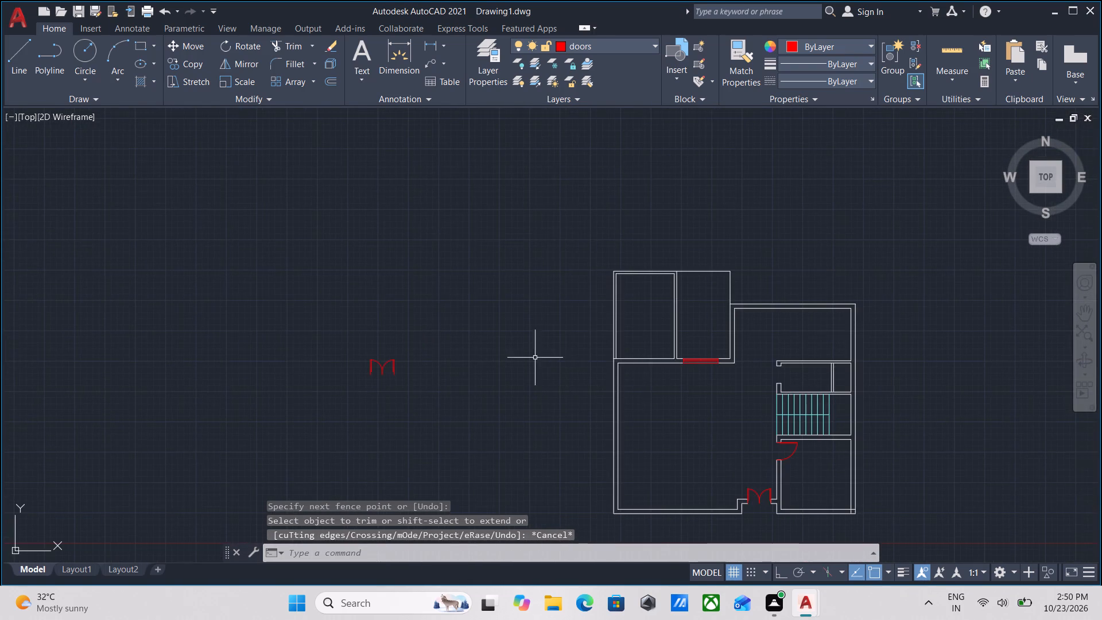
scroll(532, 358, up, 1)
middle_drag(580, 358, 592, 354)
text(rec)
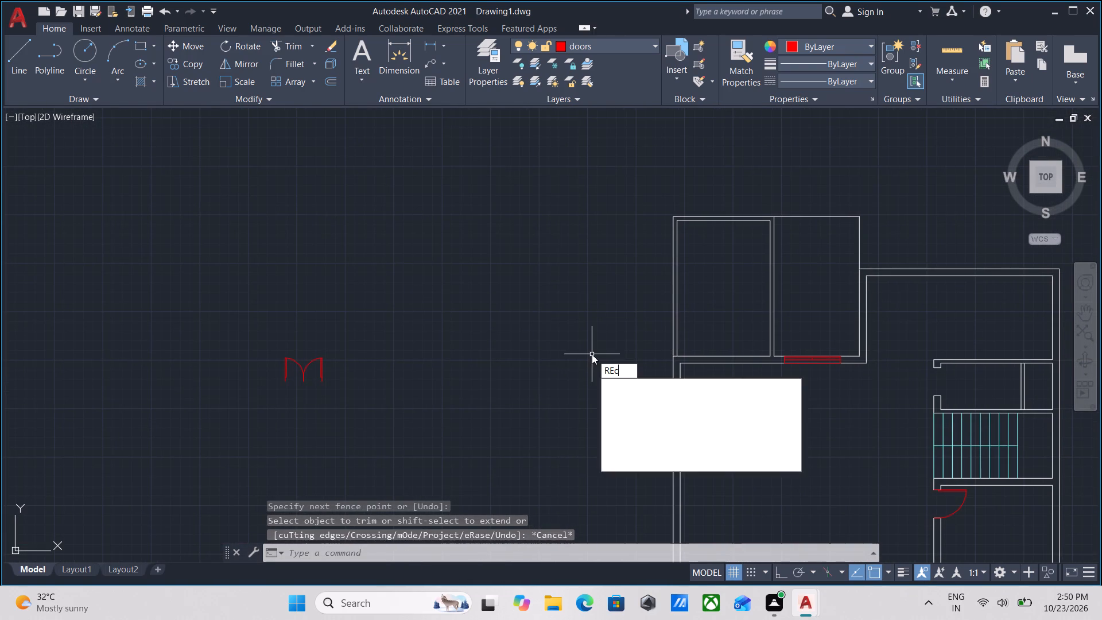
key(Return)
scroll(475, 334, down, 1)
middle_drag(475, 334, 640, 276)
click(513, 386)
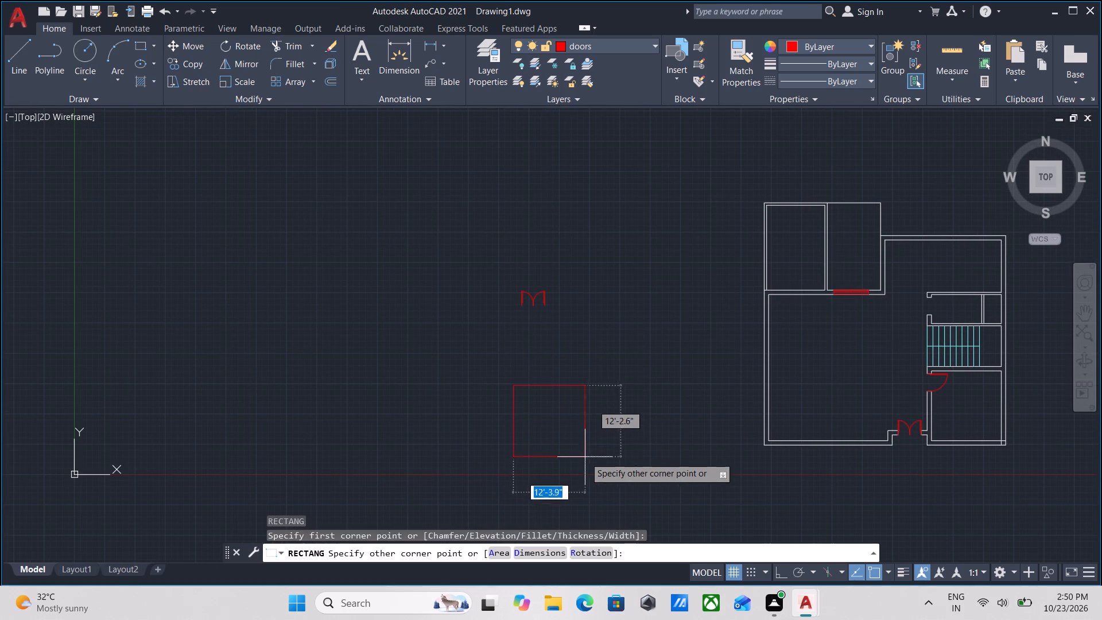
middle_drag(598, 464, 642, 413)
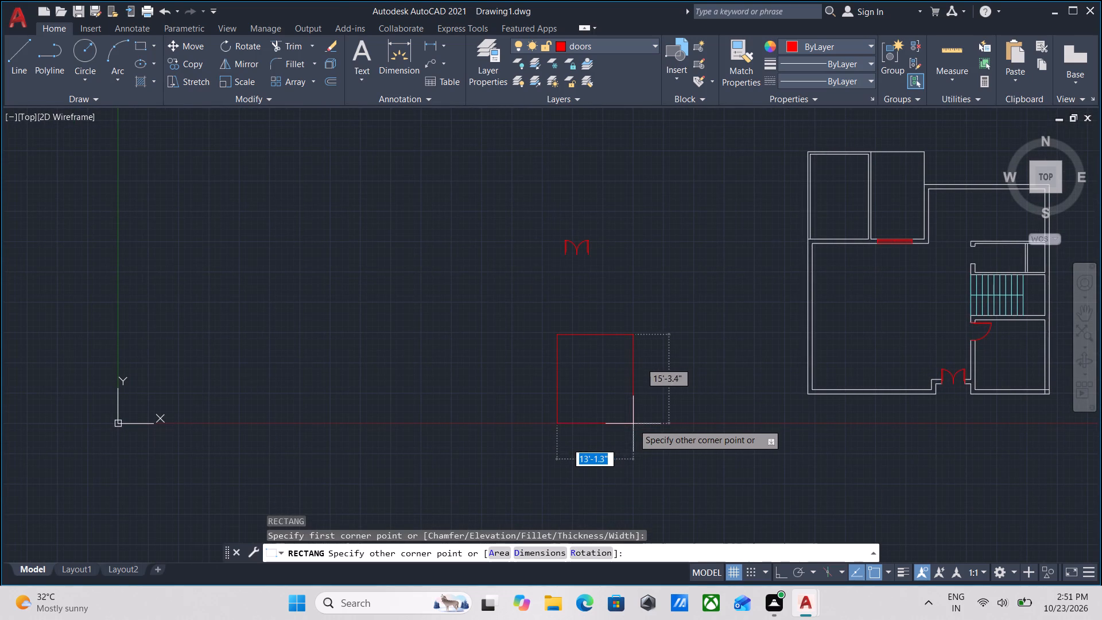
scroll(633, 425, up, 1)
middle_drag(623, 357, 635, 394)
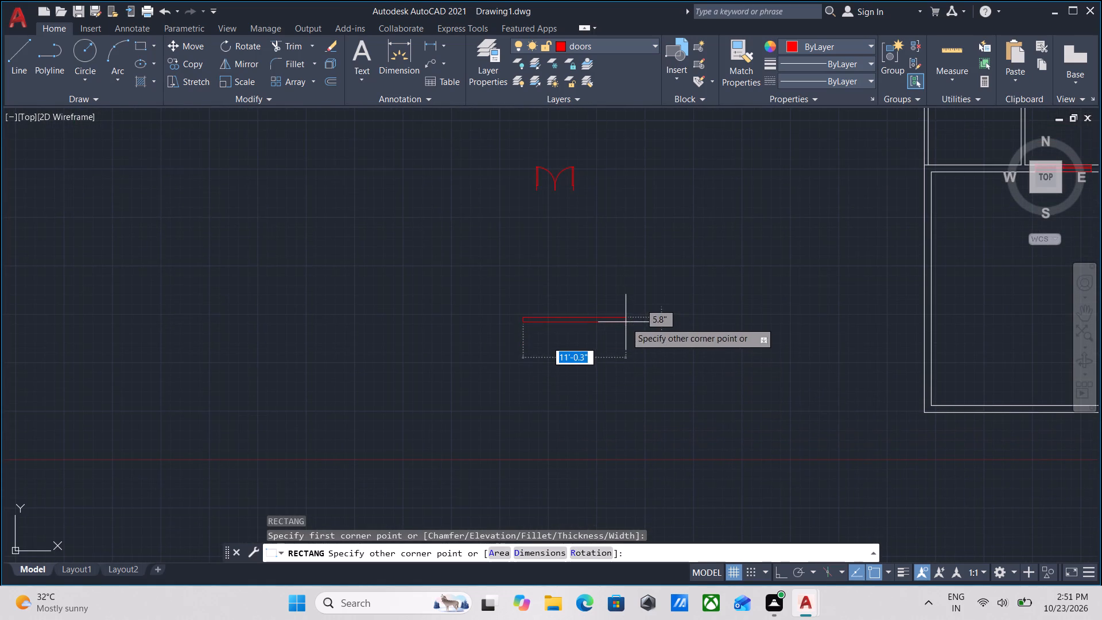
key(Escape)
Make the windows layer current and set the drawing colour to Yellow.
click(604, 39)
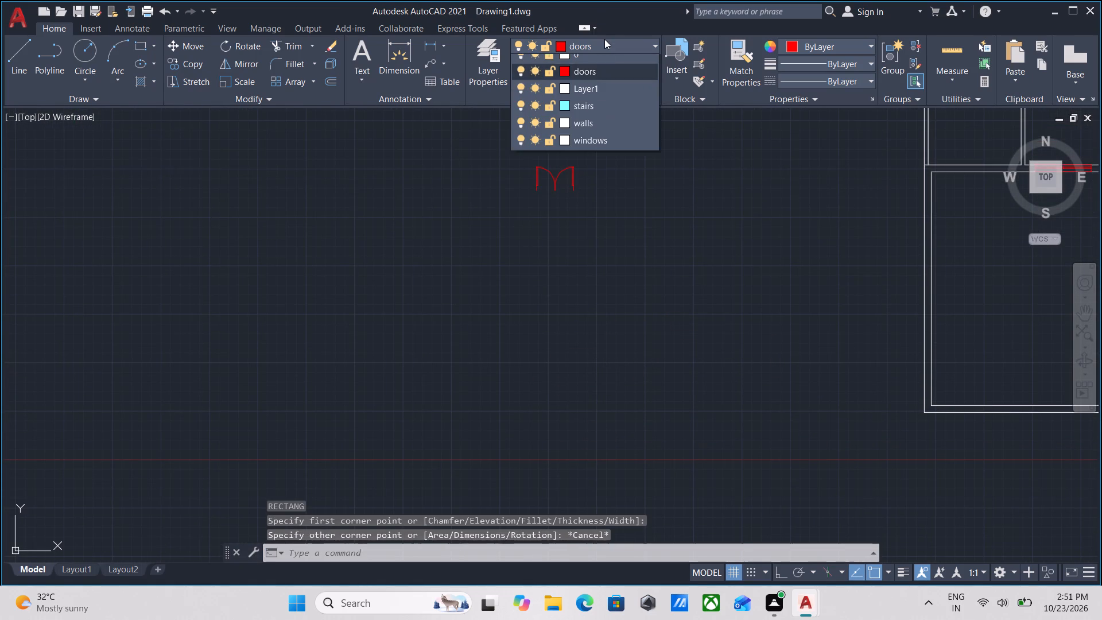
click(585, 146)
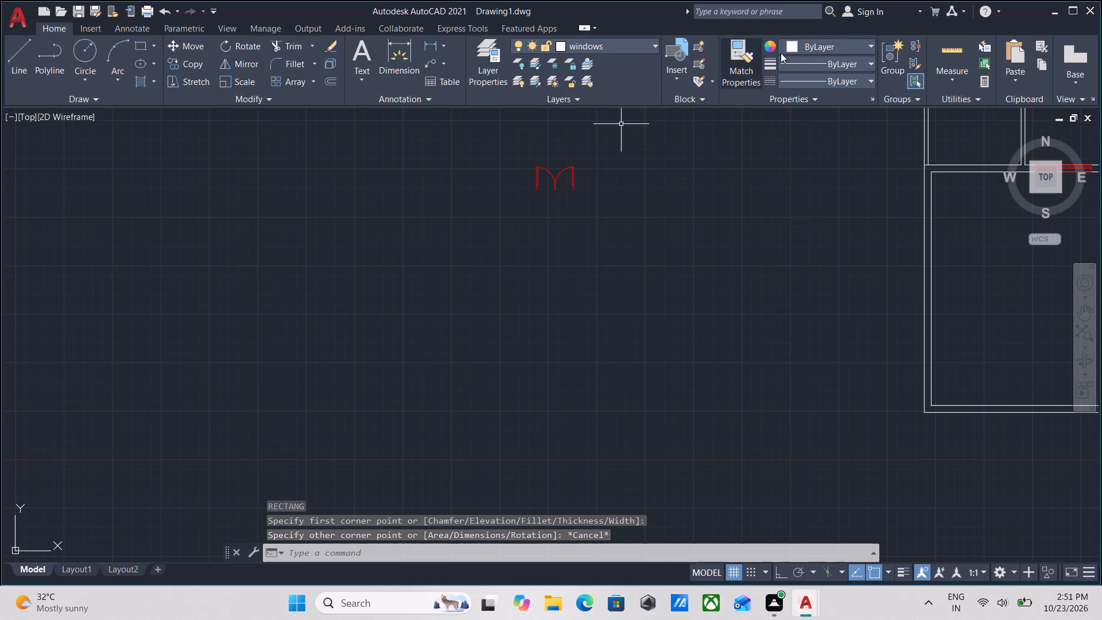
click(796, 42)
click(803, 193)
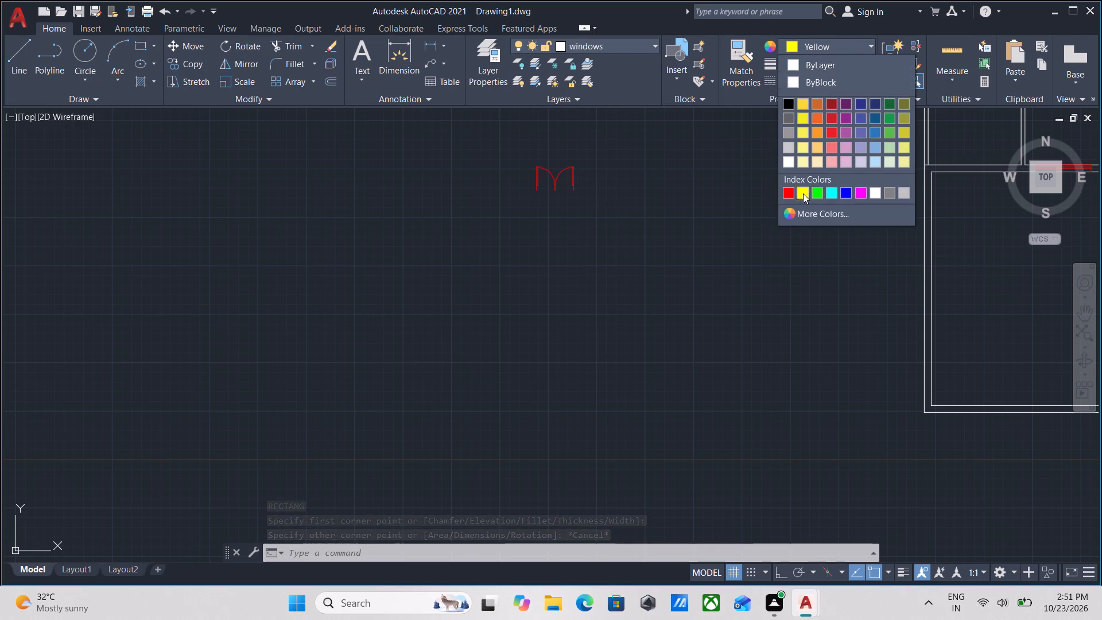
Draw a 6' by 9" window rectangle in the empty space beside the floor plan.
scroll(633, 243, up, 1)
middle_drag(633, 259, 566, 343)
text(rec)
key(Return)
click(587, 356)
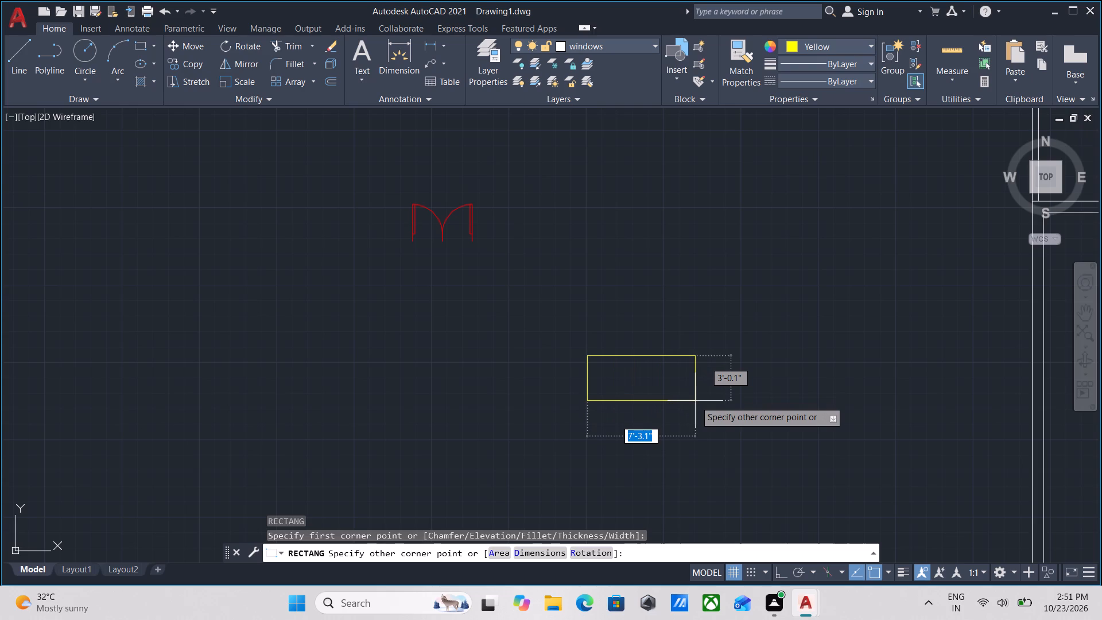
text(6')
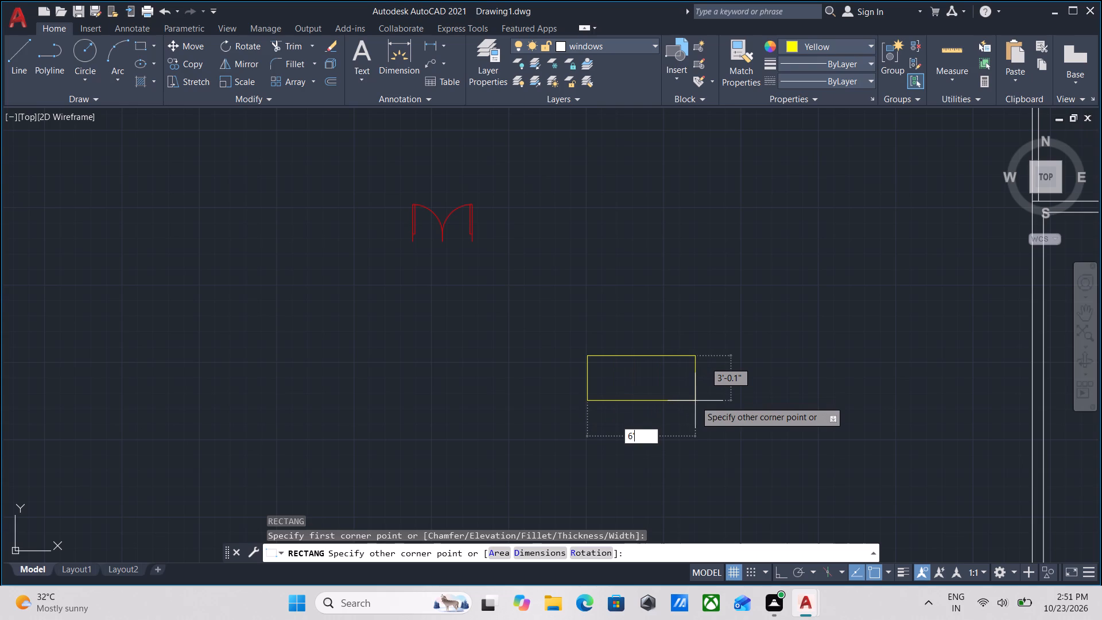
key(Tab)
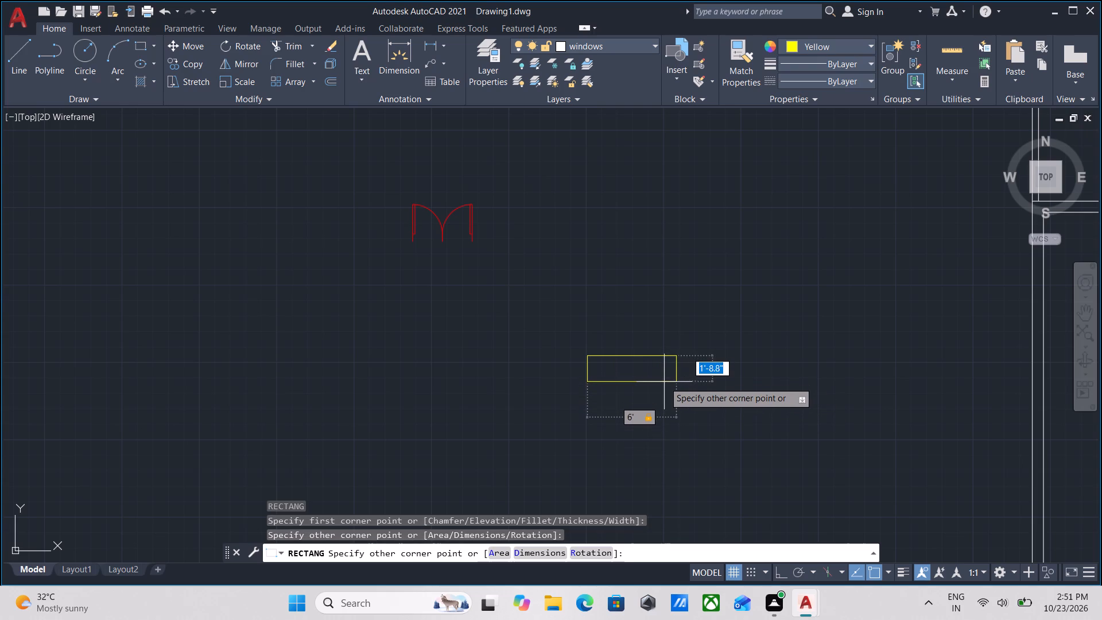
key(9)
key(shift+quotedbl)
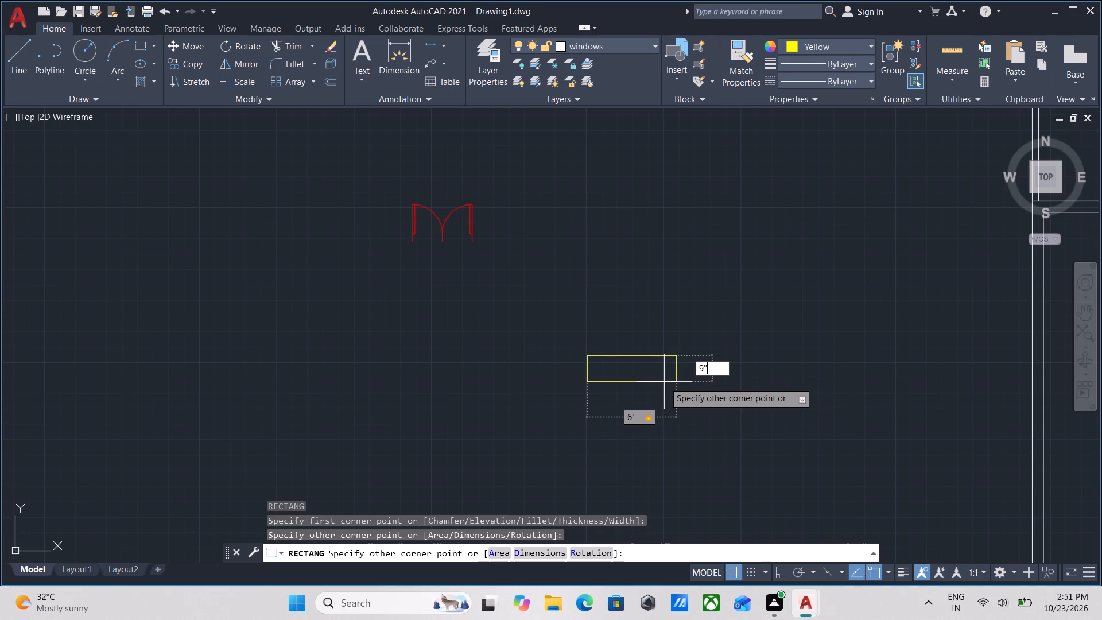
key(Return)
Draw a horizontal centre line across the window rectangle between the midpoints of its two short sides.
scroll(664, 380, up, 3)
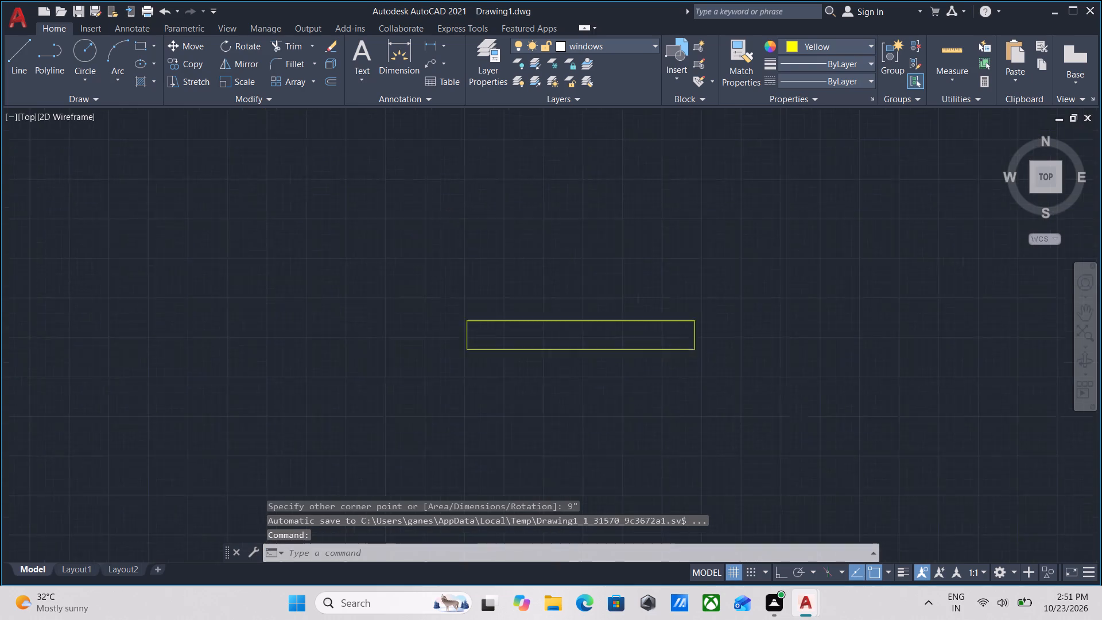
scroll(624, 339, up, 1)
middle_drag(624, 339, 730, 408)
key(l)
key(Return)
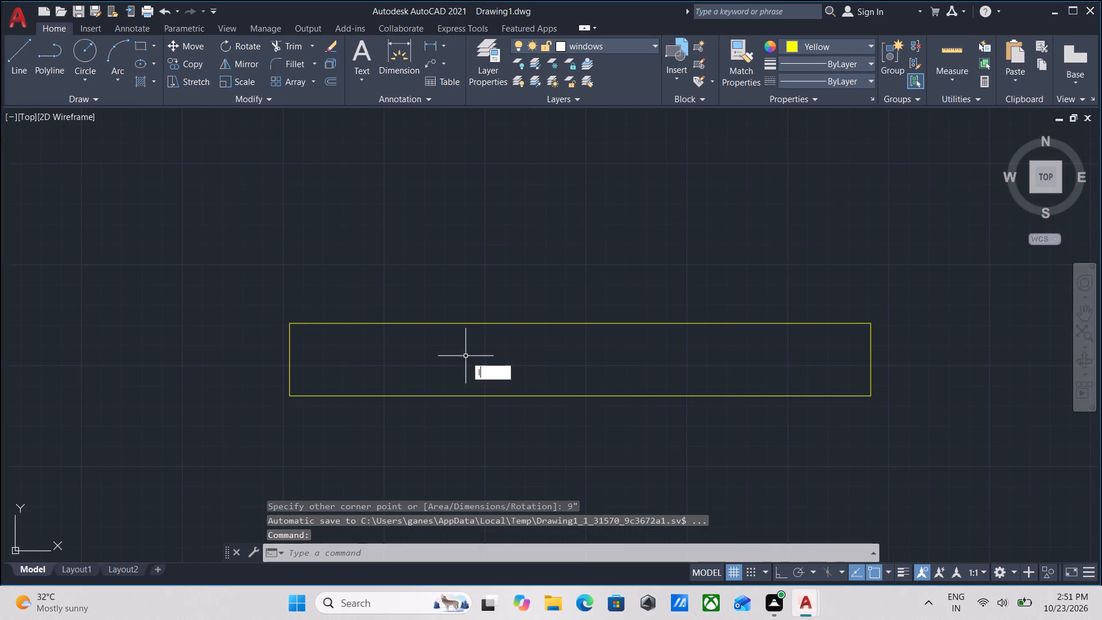
click(290, 362)
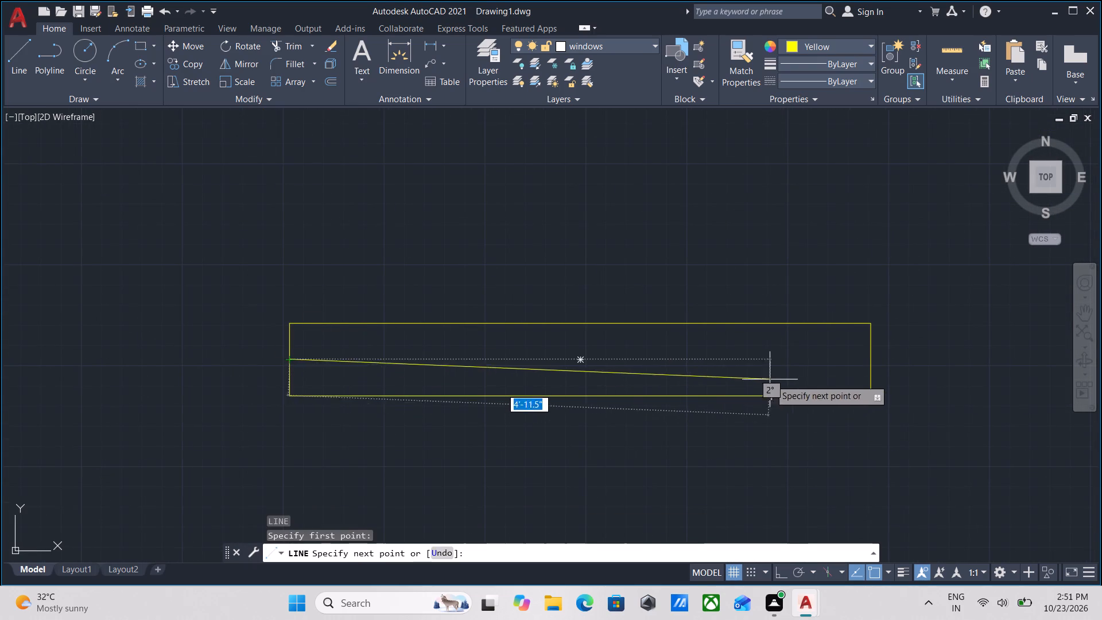
click(870, 359)
key(Escape)
Offset the window's centre line about 0.7" to both sides, above and below it.
scroll(704, 355, up, 2)
click(692, 384)
click(622, 346)
middle_drag(622, 346, 682, 364)
key(o)
key(Return)
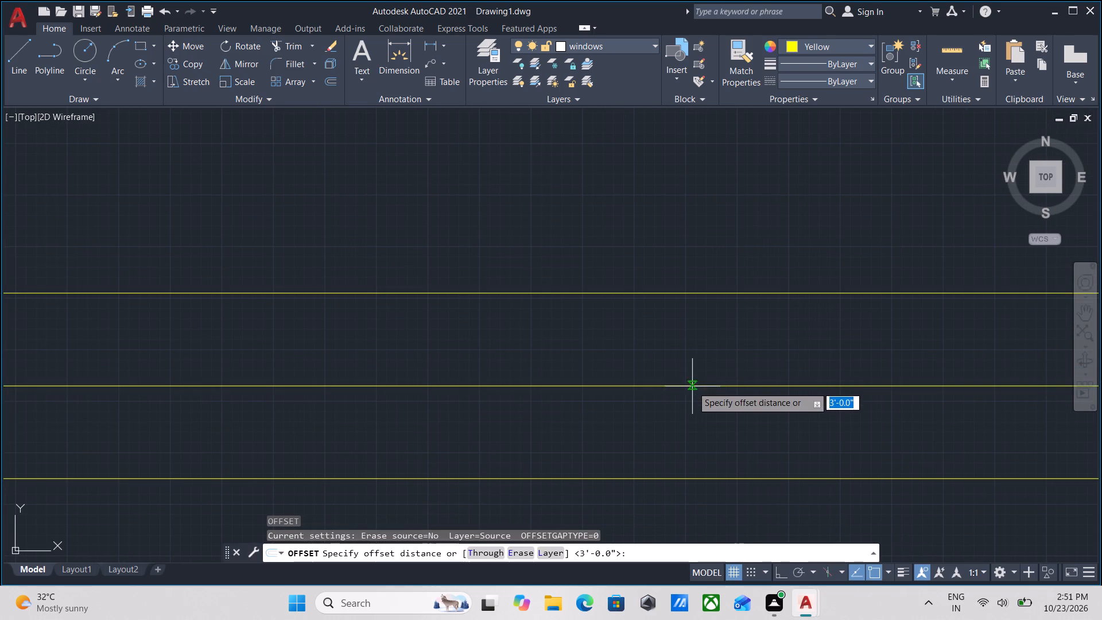
click(692, 386)
click(693, 371)
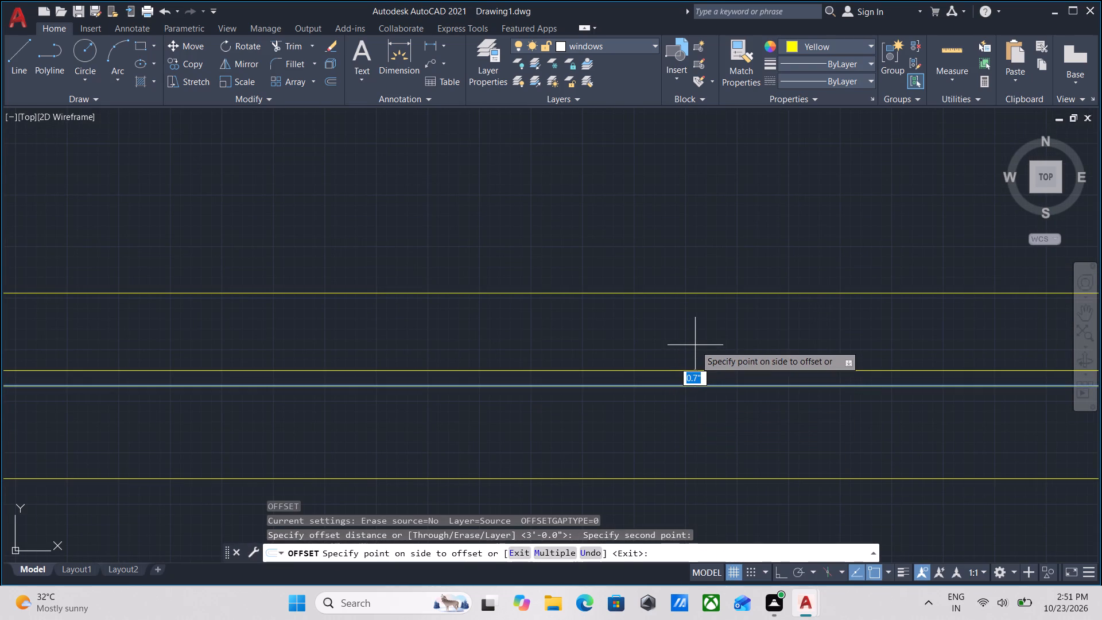
click(695, 345)
click(693, 385)
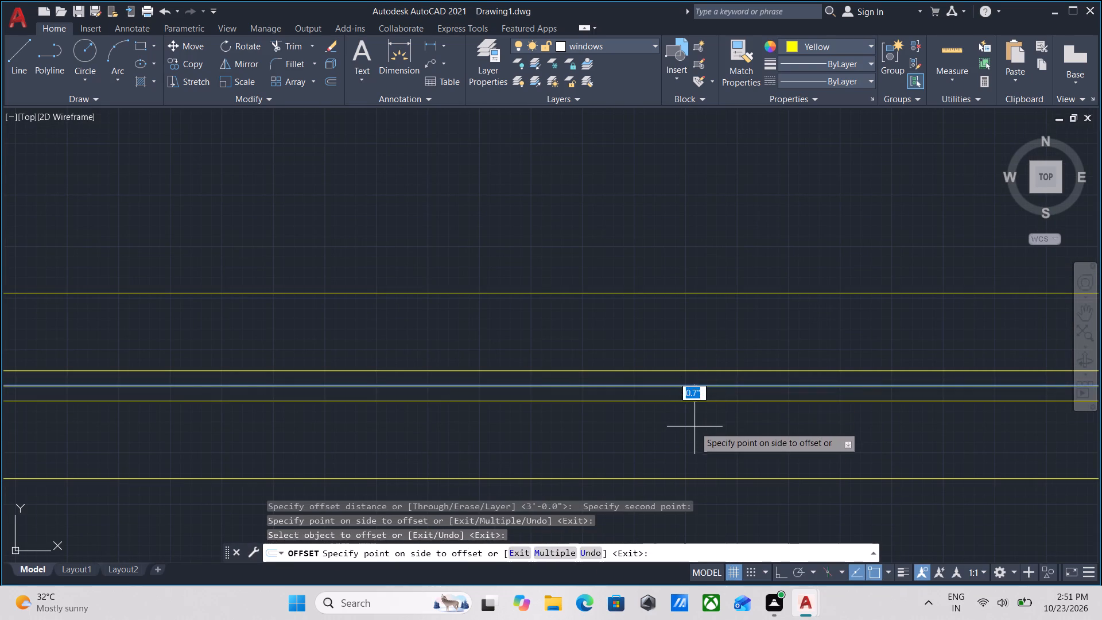
click(694, 427)
scroll(670, 373, down, 2)
key(Escape)
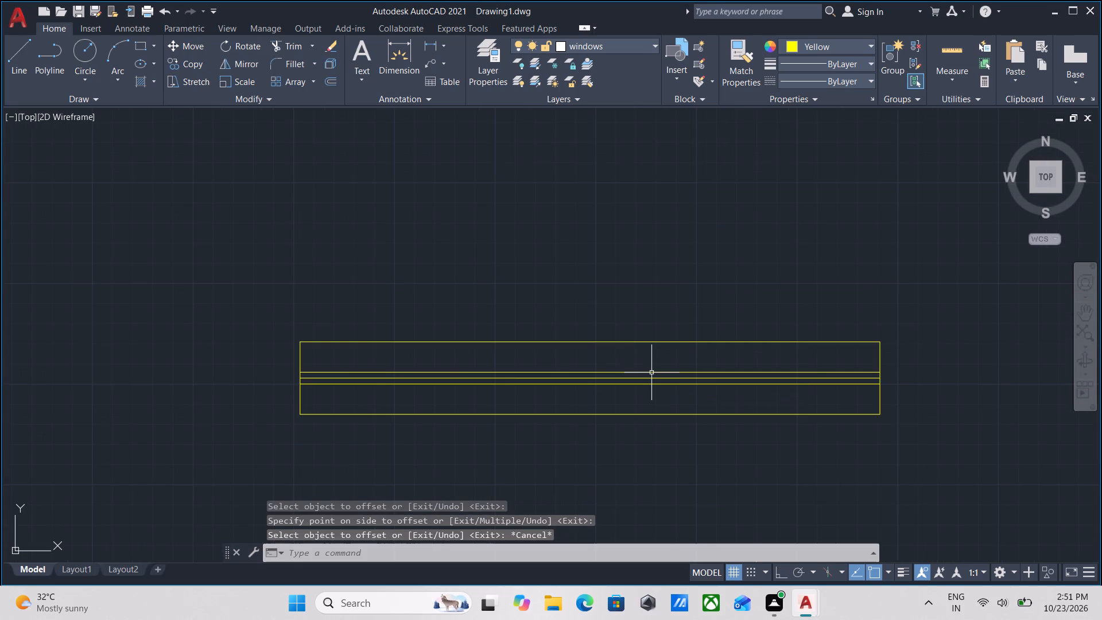
Fill all four bands of the window symbol with a solid hatch in colour 255,255,255.
key(h)
key(Return)
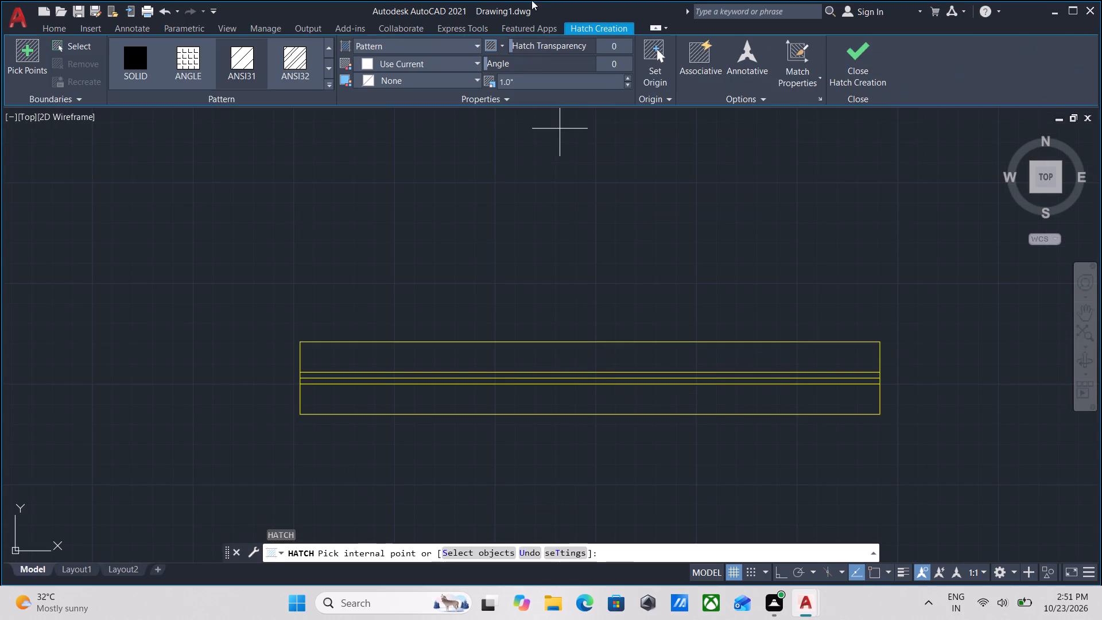
click(365, 42)
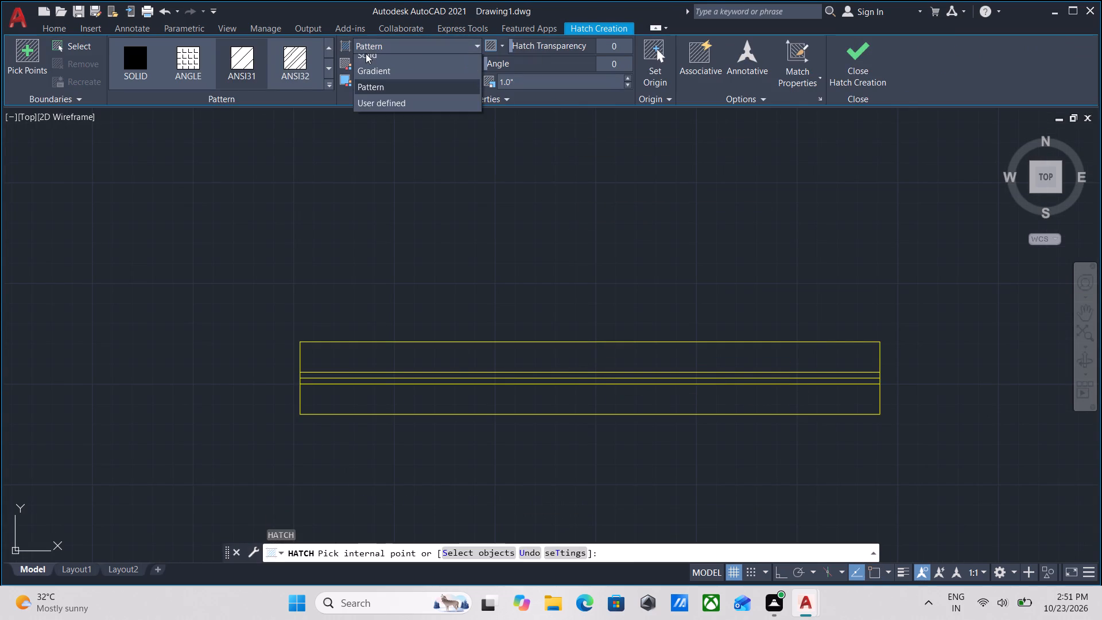
click(363, 60)
click(362, 55)
click(365, 59)
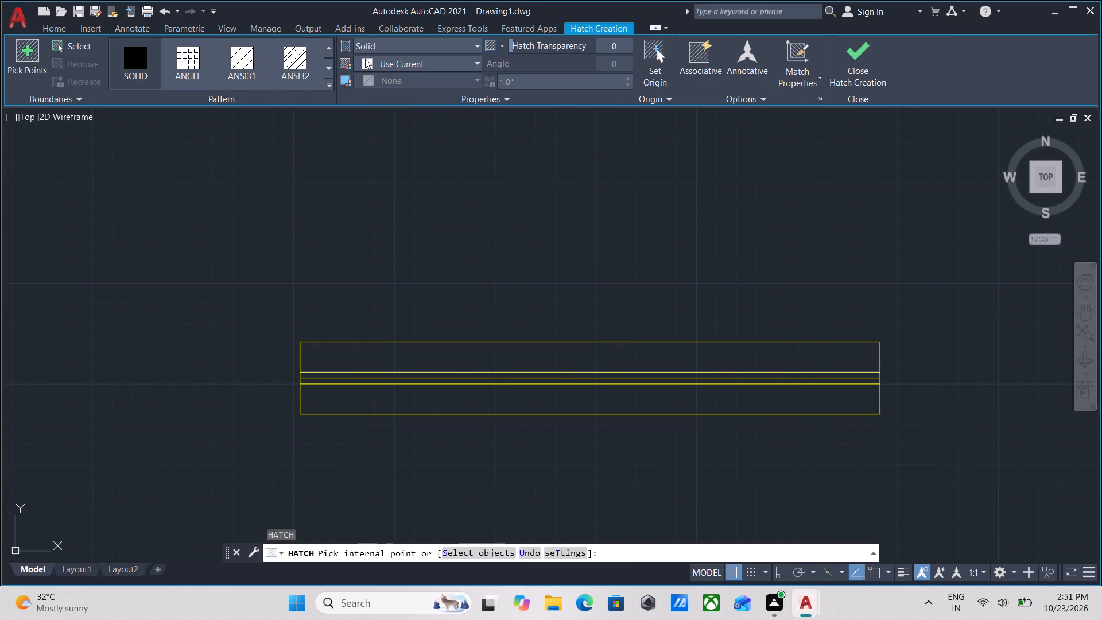
click(367, 113)
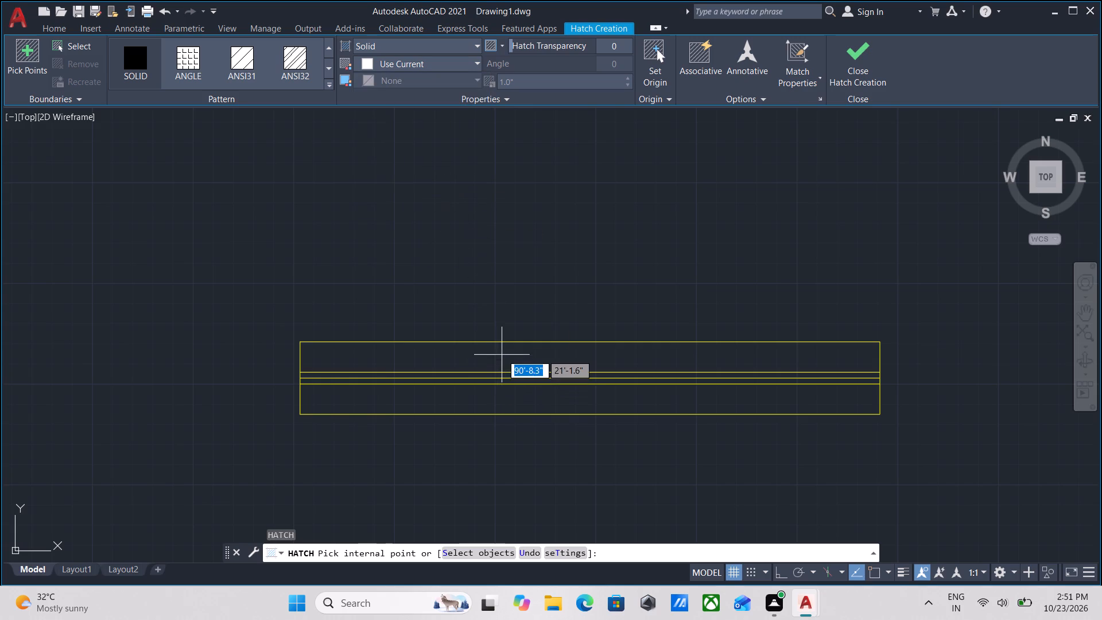
click(502, 354)
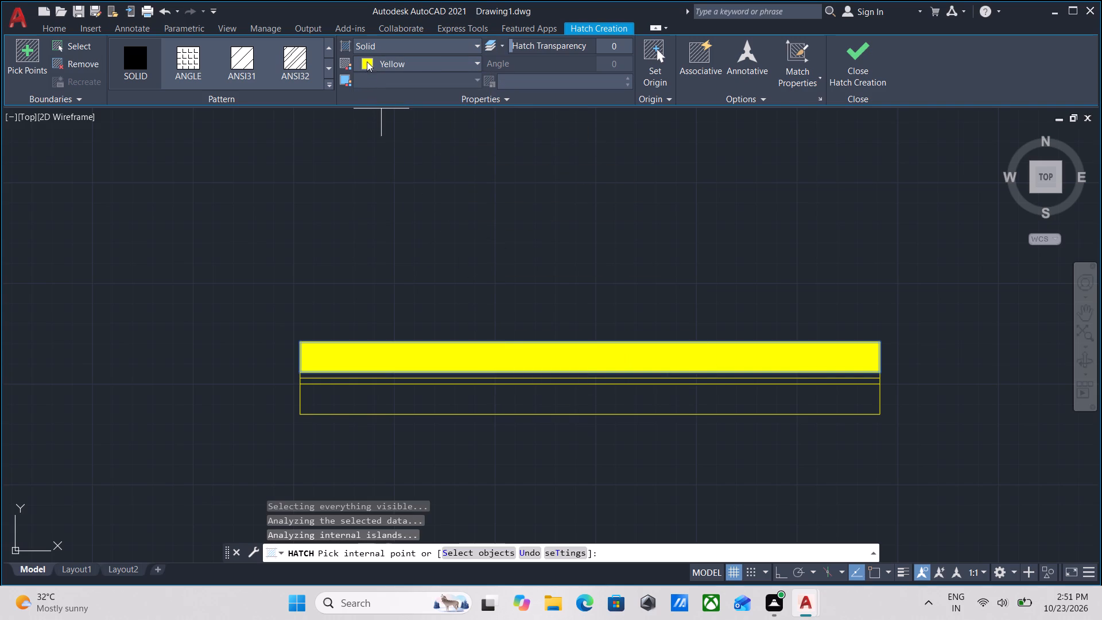
click(367, 61)
click(366, 185)
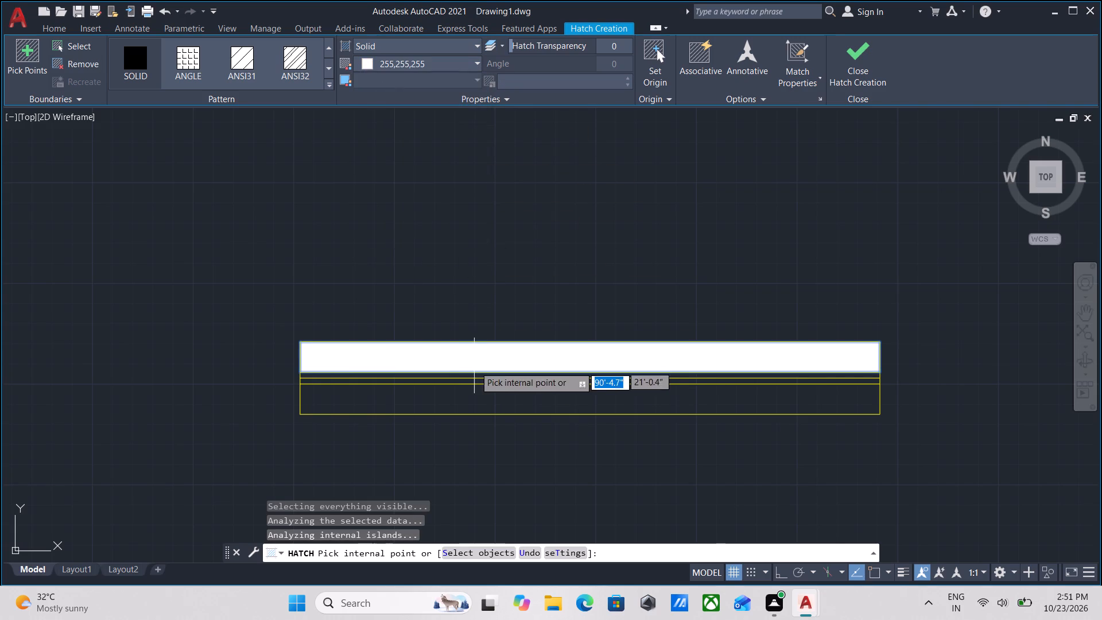
scroll(487, 376, up, 2)
click(504, 381)
click(500, 367)
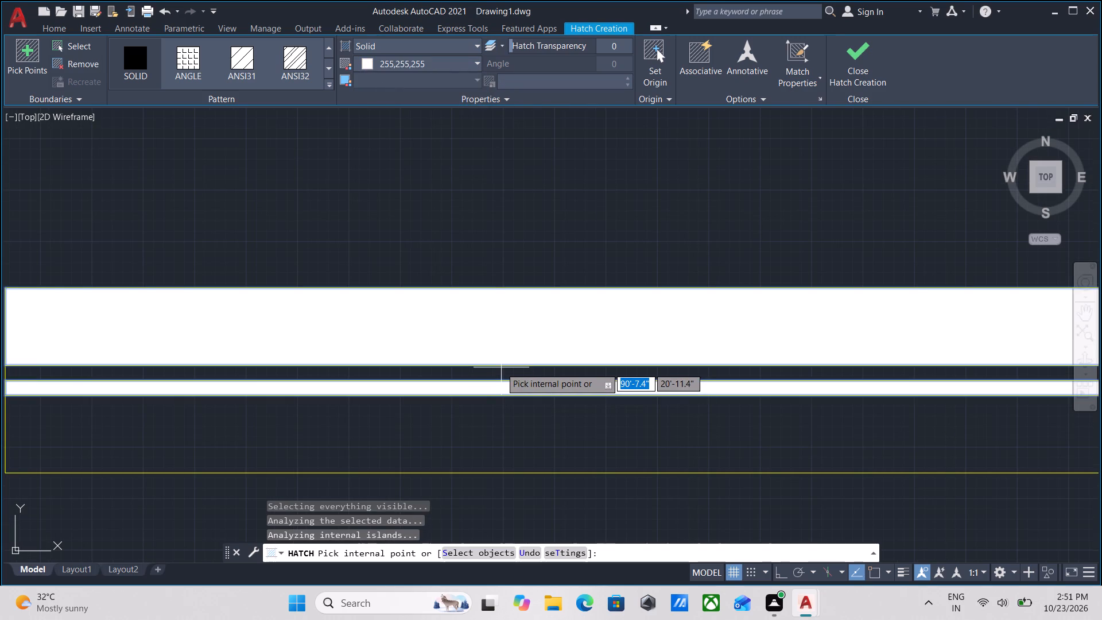
click(589, 444)
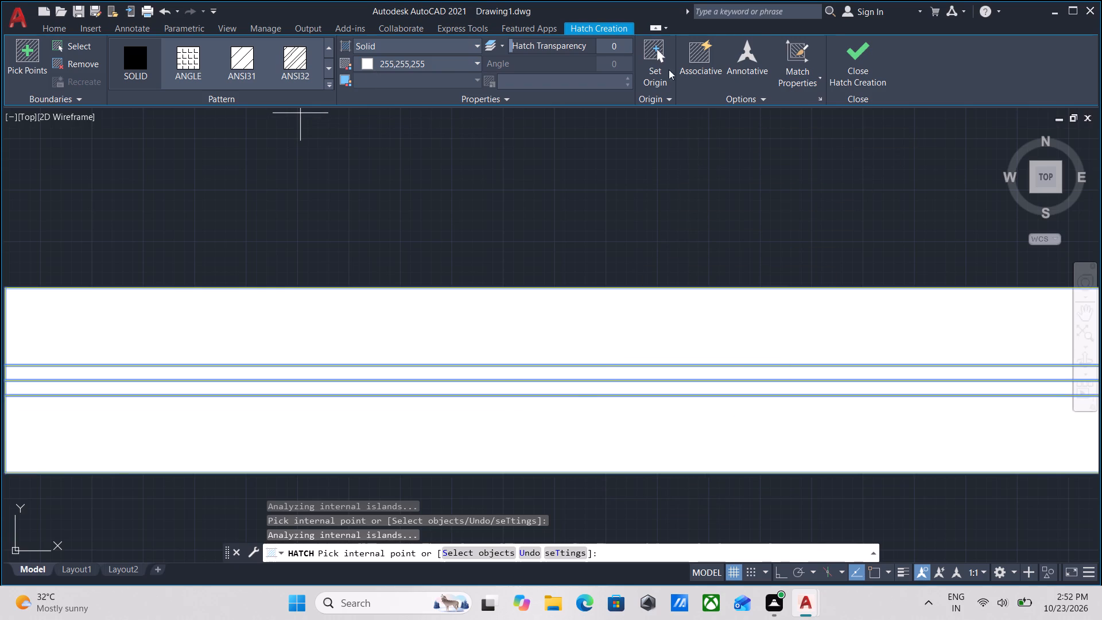
Set the window hatch's transparency to 48 and finish the hatch.
drag(510, 40, 584, 56)
click(584, 56)
scroll(647, 155, down, 3)
click(872, 71)
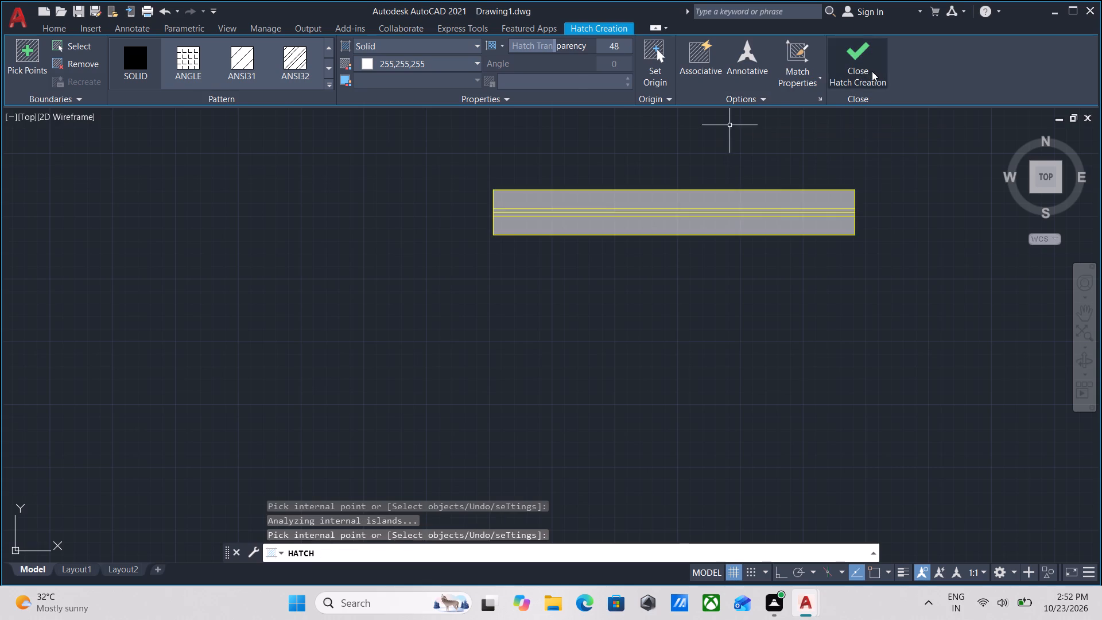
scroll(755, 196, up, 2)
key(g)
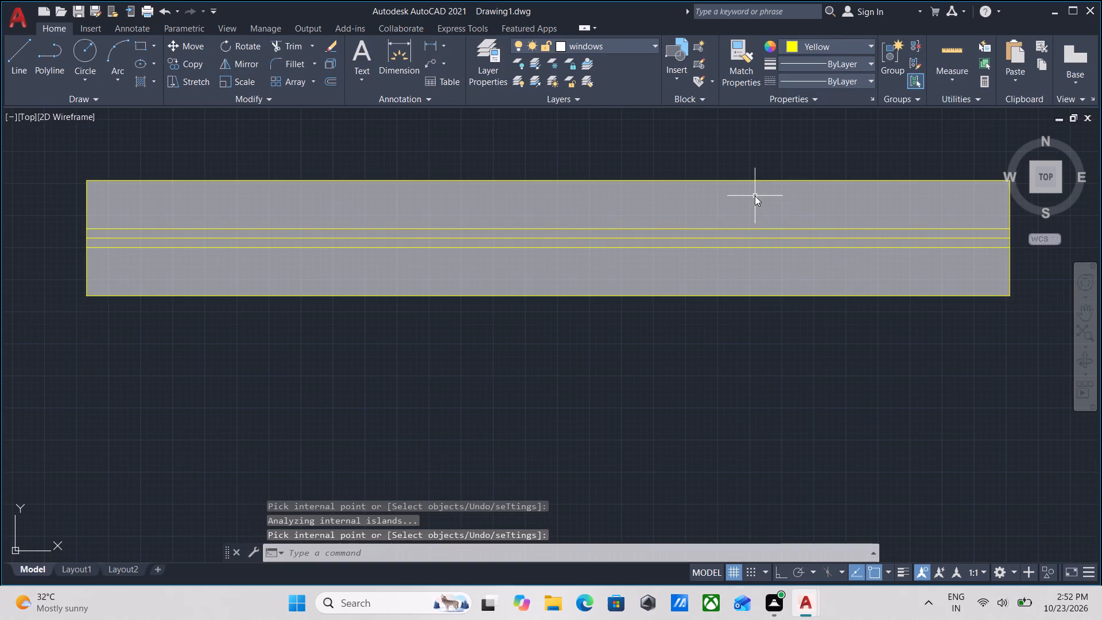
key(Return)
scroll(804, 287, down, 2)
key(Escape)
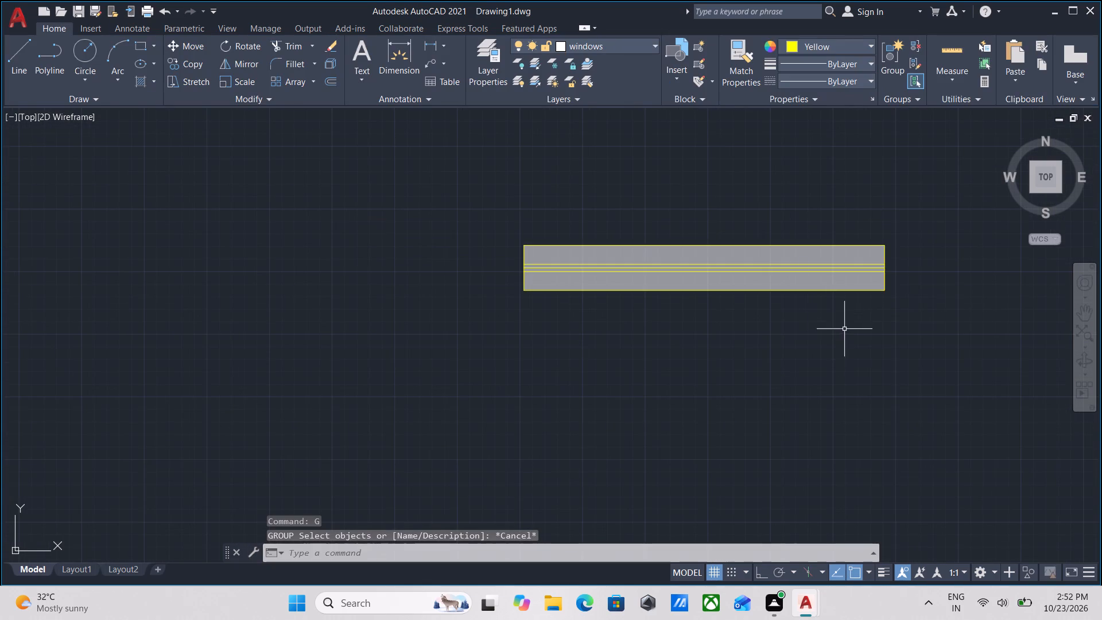
Group the window's rectangle, inner lines and hatch into one object.
click(844, 330)
click(736, 242)
key(g)
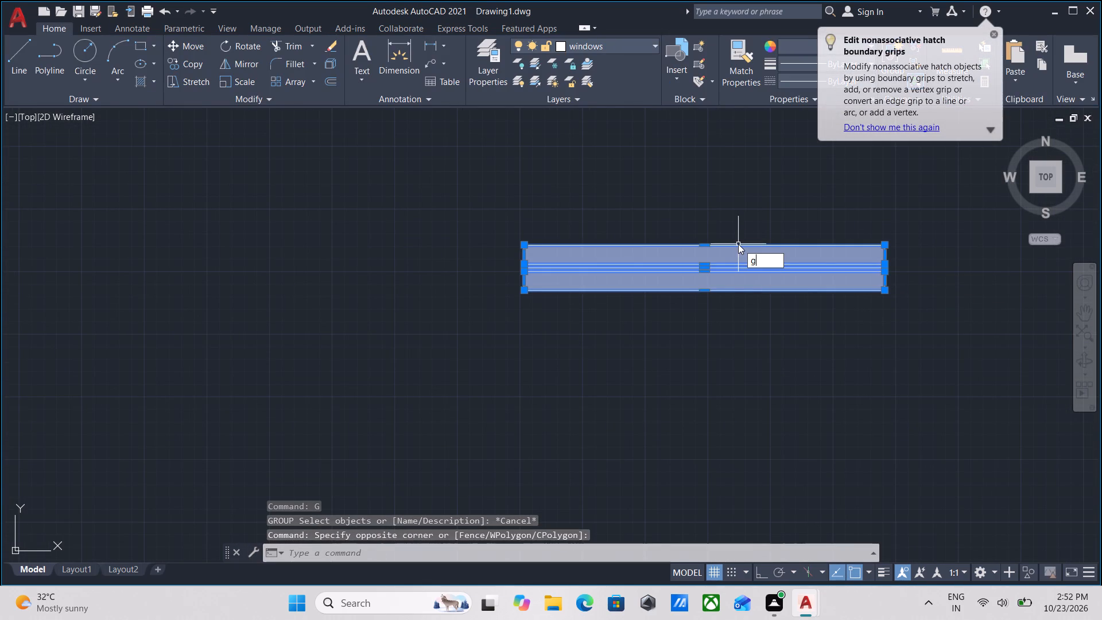
key(Return)
Copy the grouped window by its upper edge's midpoint into the wall below the plan's upper-left room, beside the red door.
drag(841, 371, 830, 360)
click(657, 224)
scroll(657, 224, down, 1)
middle_drag(638, 237, 615, 257)
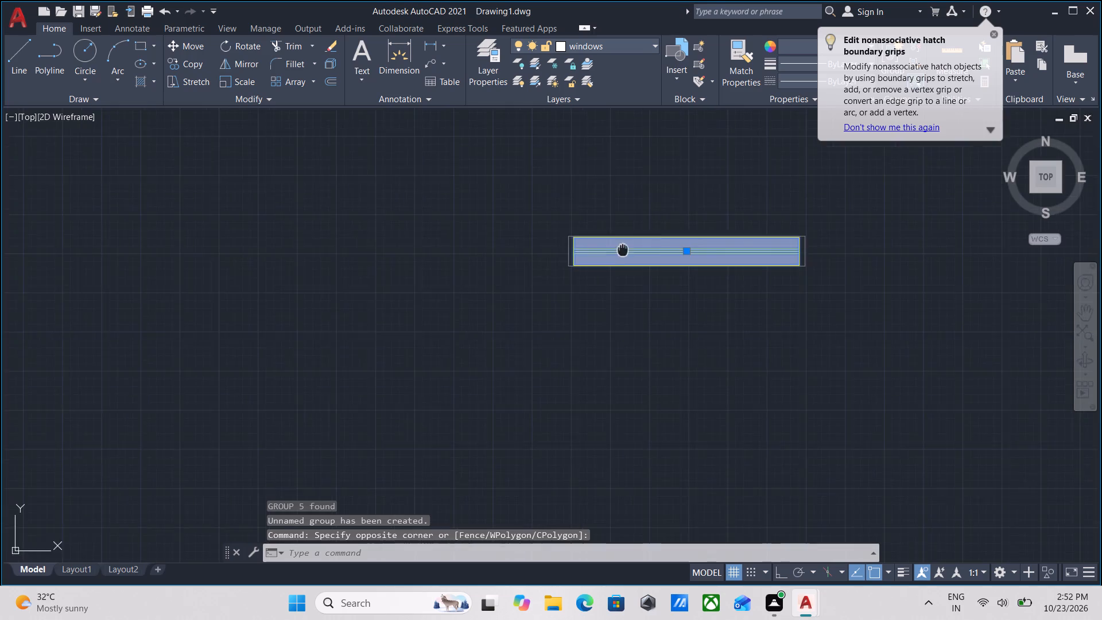
middle_drag(615, 257, 591, 288)
text(co)
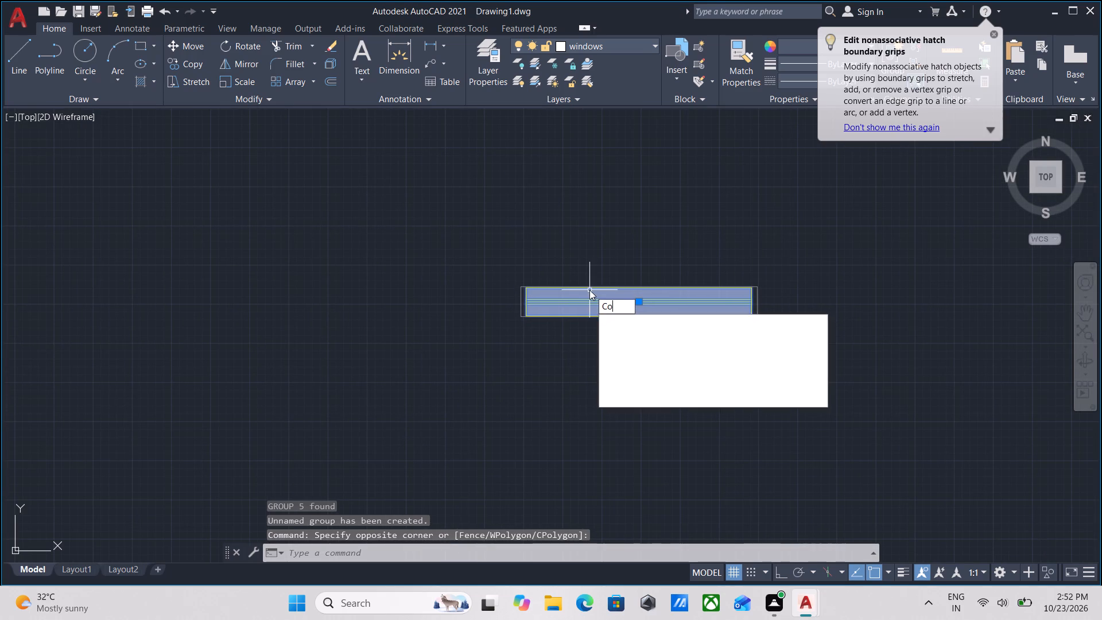
key(Return)
scroll(694, 321, down, 2)
middle_drag(694, 321, 682, 351)
scroll(694, 299, down, 1)
middle_drag(694, 299, 668, 329)
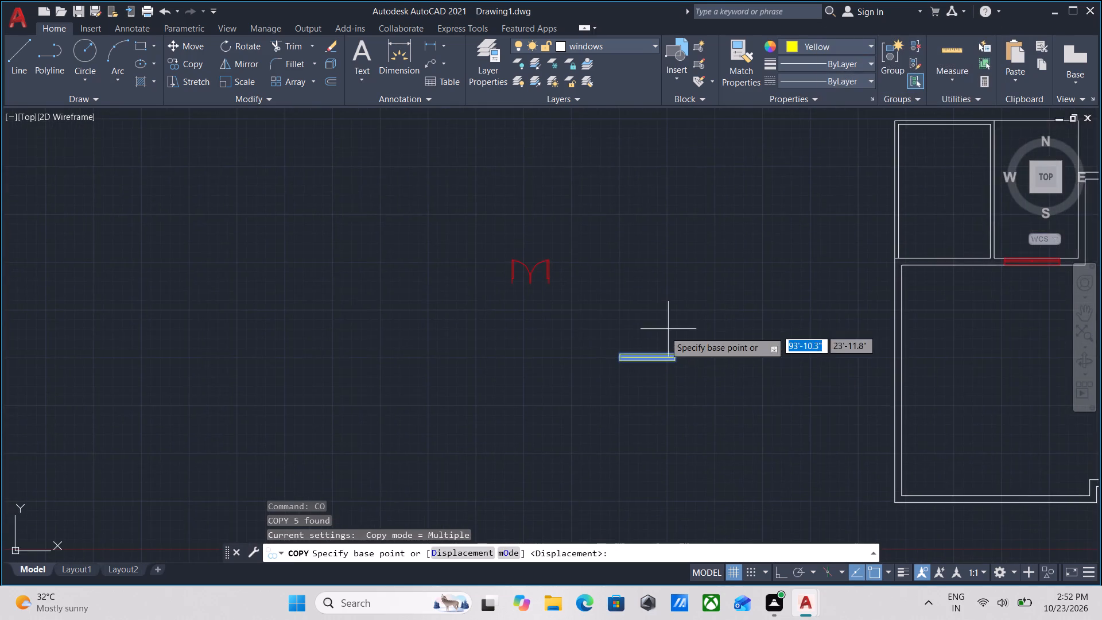
scroll(661, 334, up, 3)
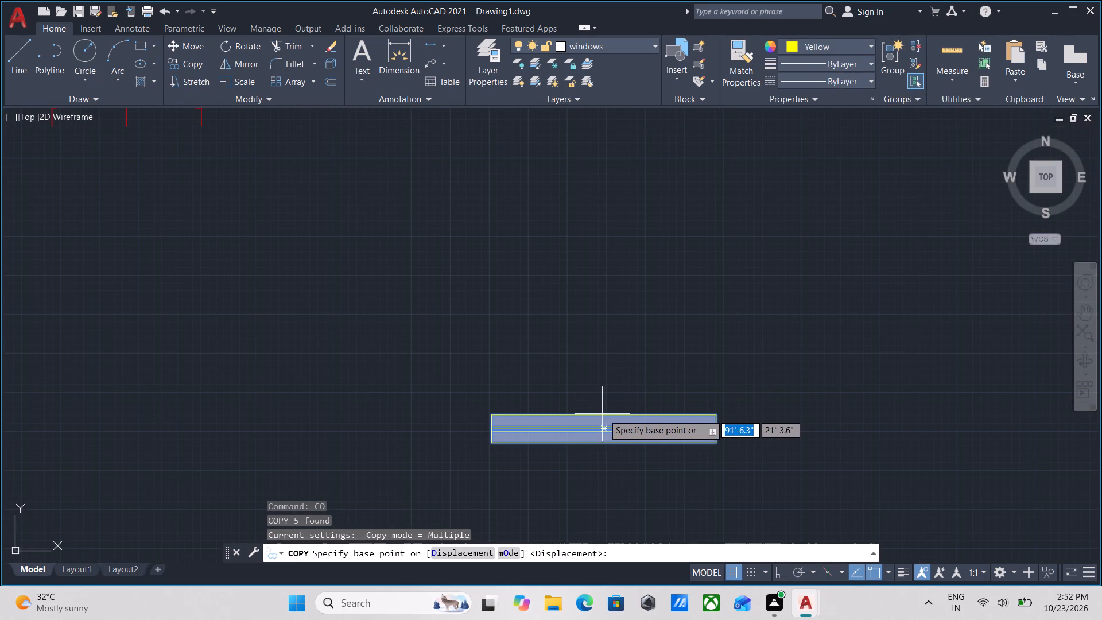
click(605, 414)
scroll(821, 397, down, 3)
middle_drag(812, 393, 449, 398)
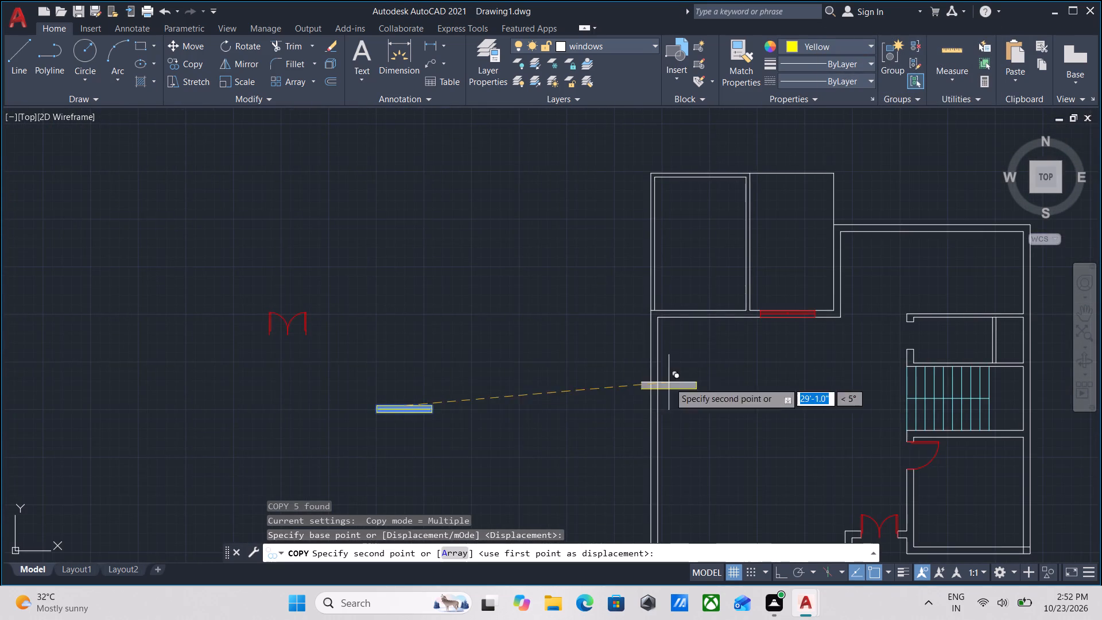
middle_drag(663, 389, 646, 413)
scroll(680, 350, up, 2)
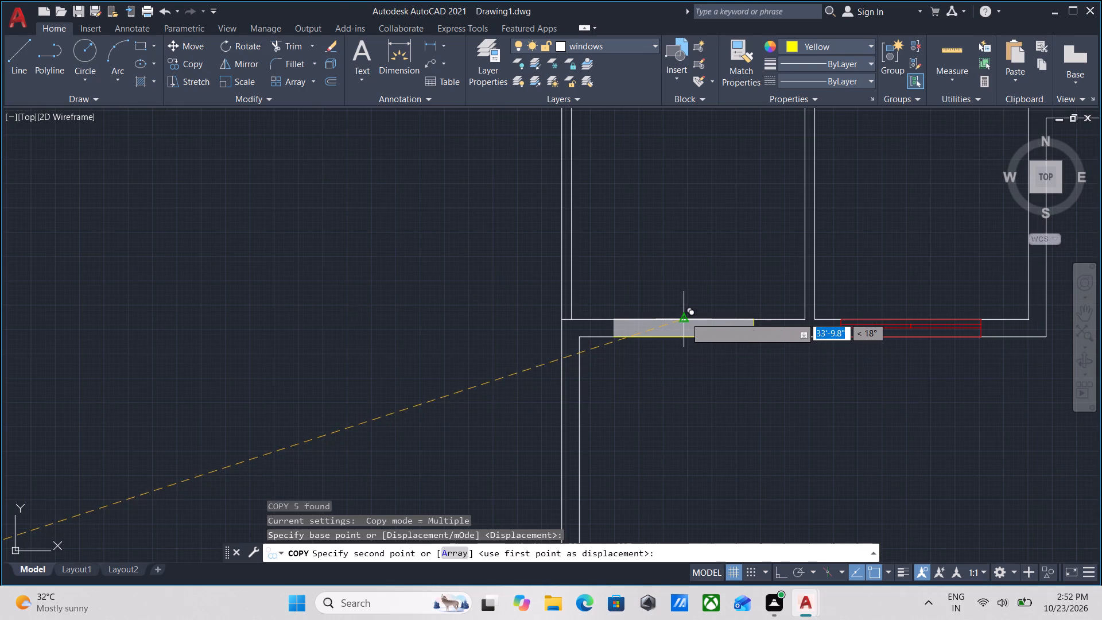
click(684, 317)
Place two more window copies in the bottom exterior wall, one under the lower-right room and one under the large room.
scroll(696, 346, down, 3)
middle_drag(698, 355, 655, 374)
middle_drag(655, 375, 613, 266)
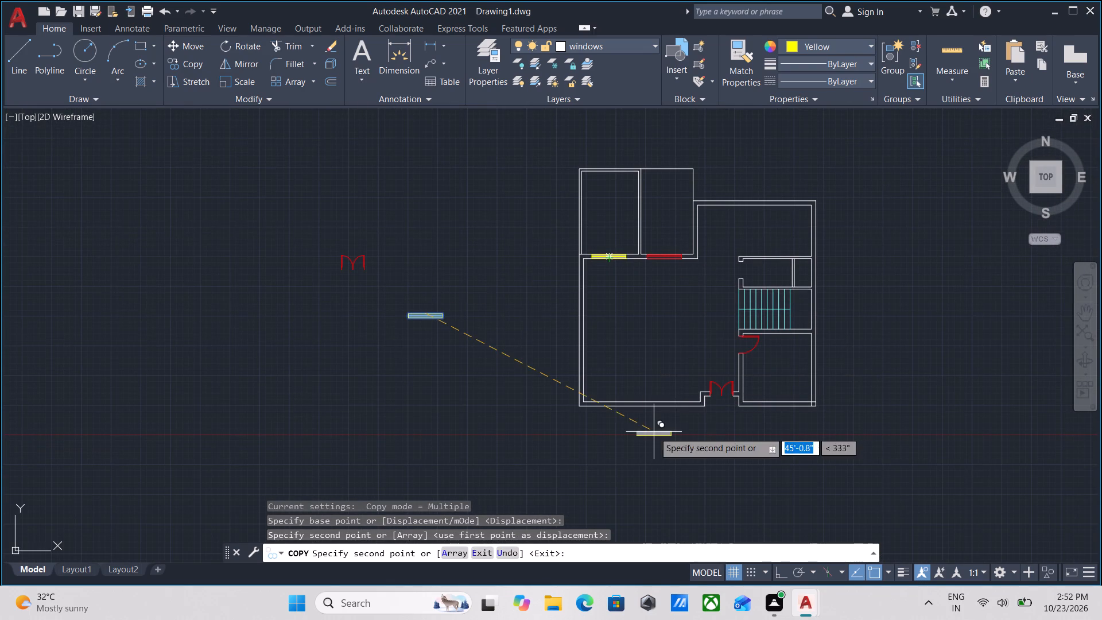
scroll(791, 407, up, 2)
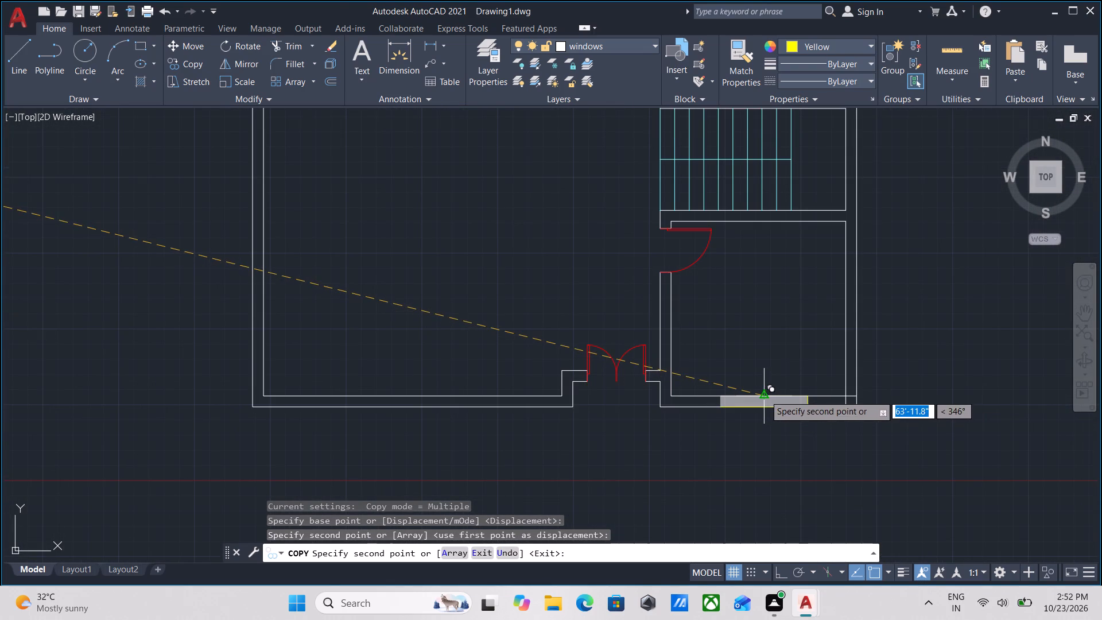
click(765, 395)
scroll(671, 315, down, 2)
middle_drag(671, 315, 765, 343)
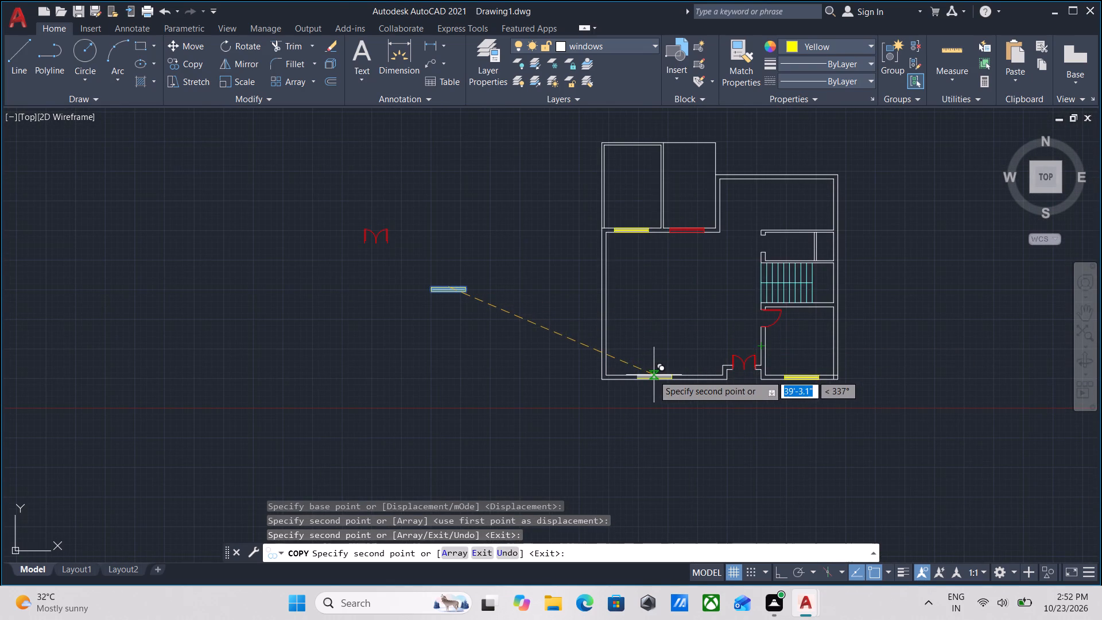
click(666, 374)
scroll(654, 276, down, 2)
middle_drag(654, 276, 657, 325)
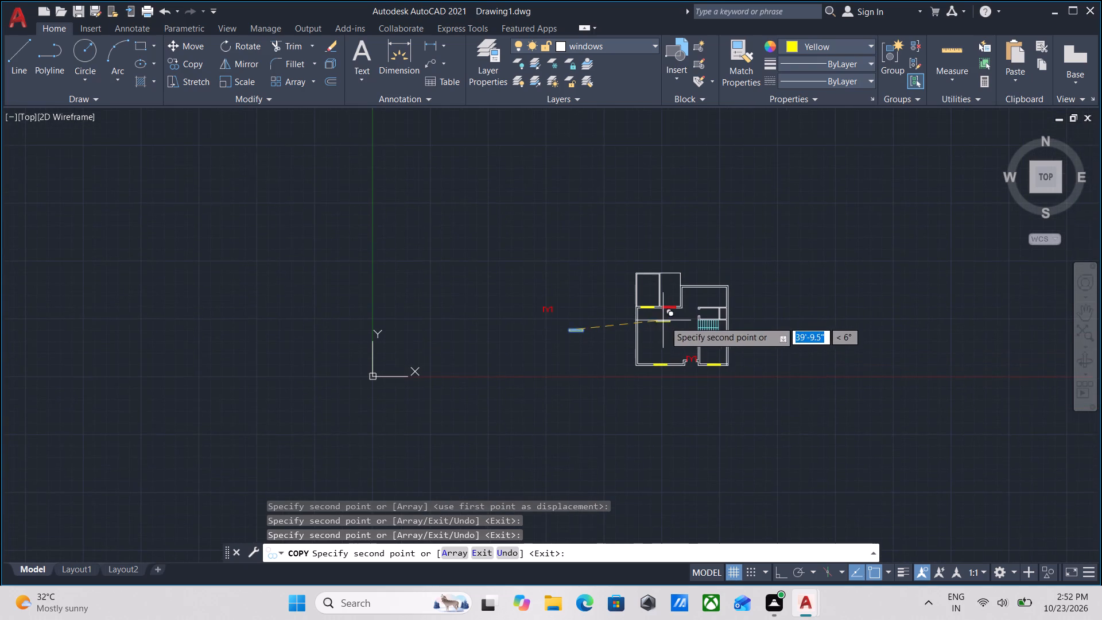
scroll(667, 323, up, 3)
scroll(739, 302, down, 1)
middle_drag(739, 302, 727, 335)
scroll(783, 309, up, 2)
key(Escape)
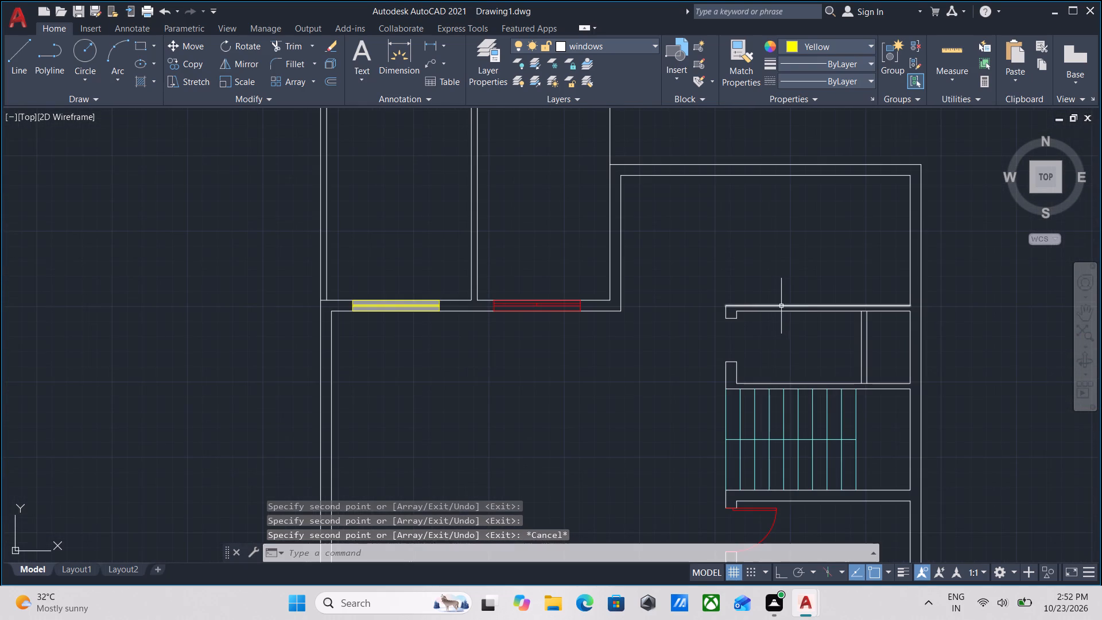
Copy the single swing door below the staircase by its hinge-side corner into the opening of the small room above the stairs.
middle_drag(762, 350, 724, 223)
drag(747, 460, 739, 433)
click(727, 401)
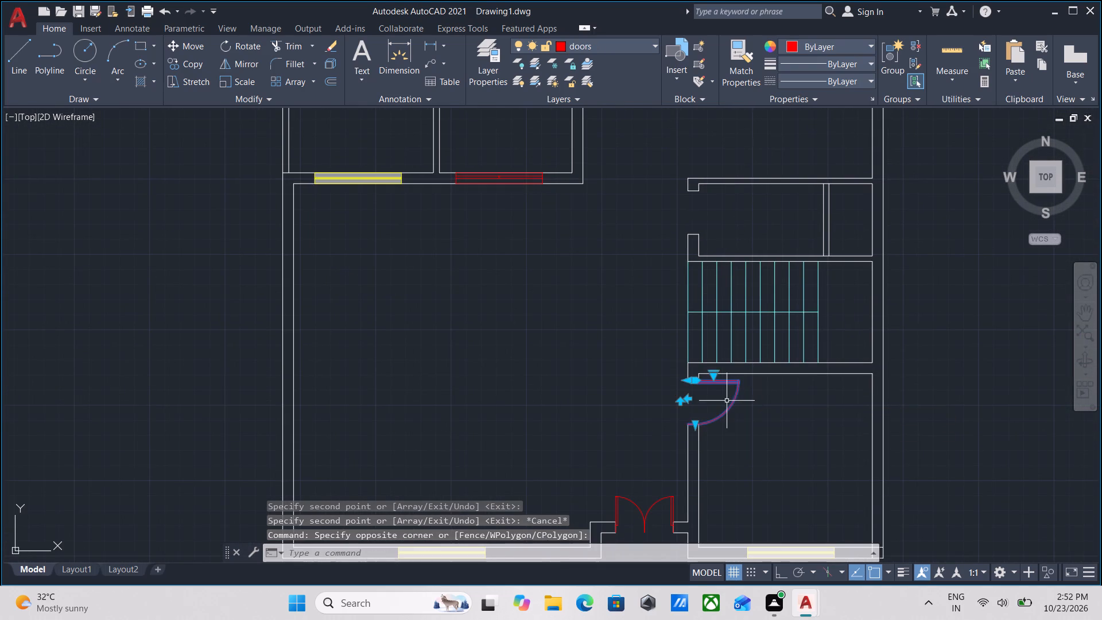
scroll(727, 401, up, 1)
middle_drag(727, 401, 740, 413)
text(co)
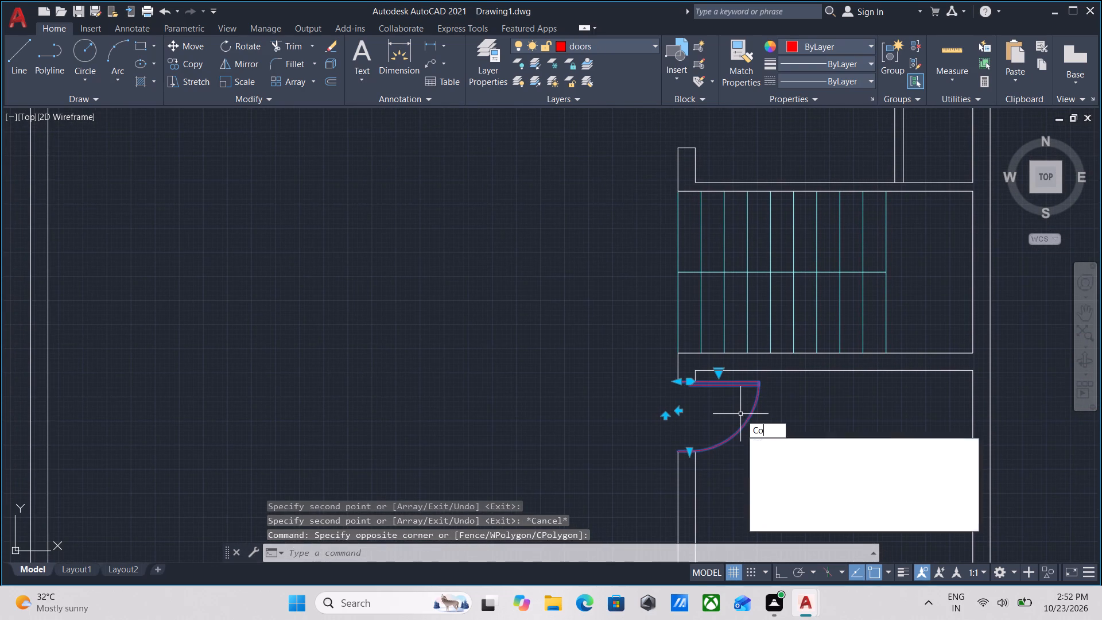
key(Return)
scroll(687, 379, up, 2)
click(666, 387)
scroll(677, 236, down, 1)
middle_drag(677, 236, 674, 470)
middle_drag(690, 268, 684, 511)
scroll(690, 268, down, 1)
scroll(684, 511, up, 1)
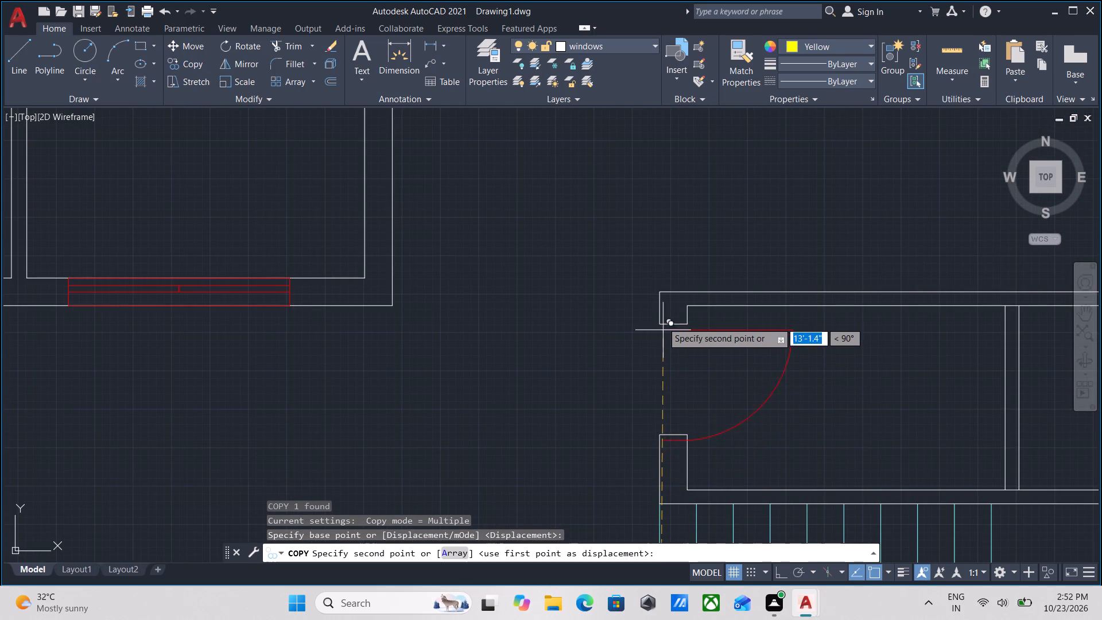
click(662, 321)
scroll(707, 323, down, 2)
middle_drag(718, 351, 700, 379)
key(Escape)
Trim the wall lines where the short partition meets the upper and lower walls of the small room above the staircase.
middle_drag(768, 383, 743, 358)
scroll(734, 353, up, 1)
scroll(816, 299, up, 1)
middle_drag(816, 299, 749, 321)
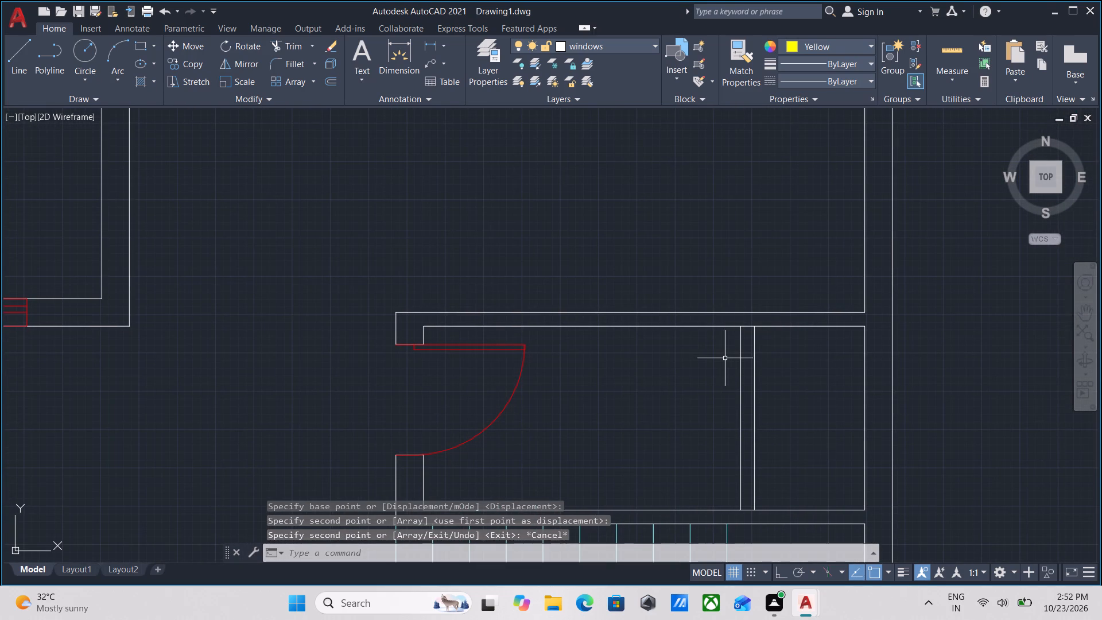
text(tr)
key(Return)
scroll(754, 350, up, 2)
click(741, 316)
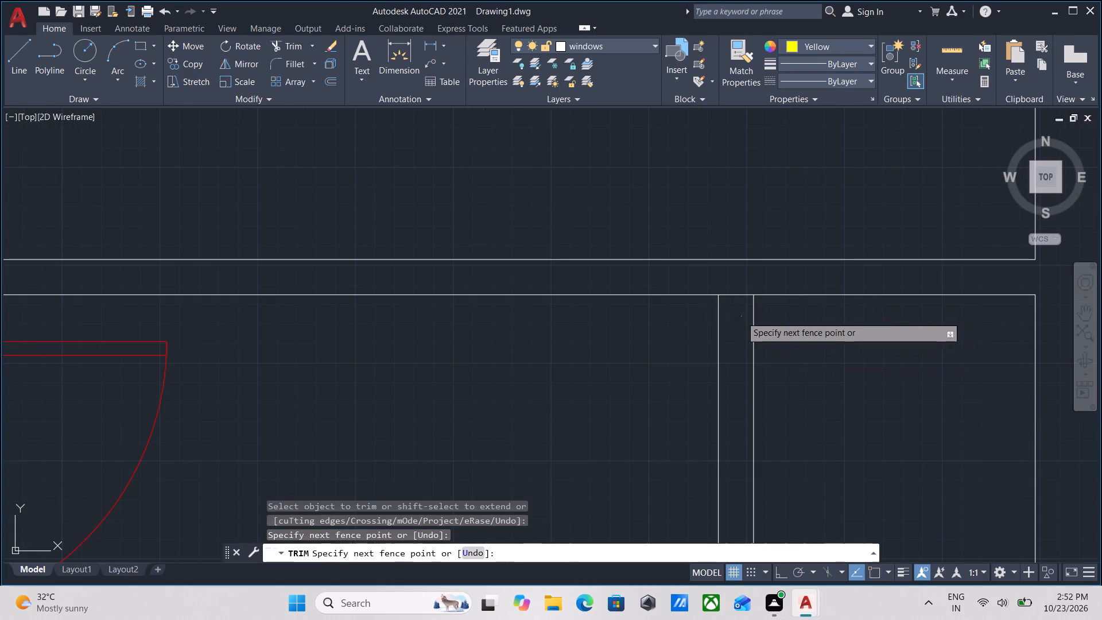
click(728, 270)
scroll(802, 396, down, 2)
middle_drag(793, 383, 763, 237)
scroll(752, 390, up, 2)
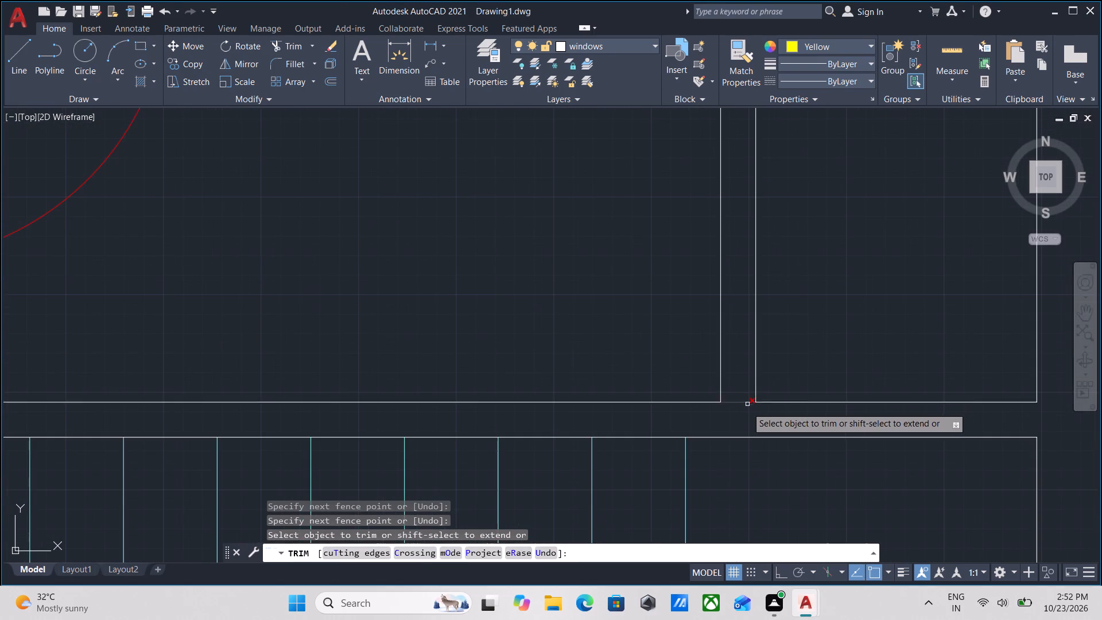
click(747, 409)
click(741, 368)
key(Escape)
scroll(741, 368, down, 3)
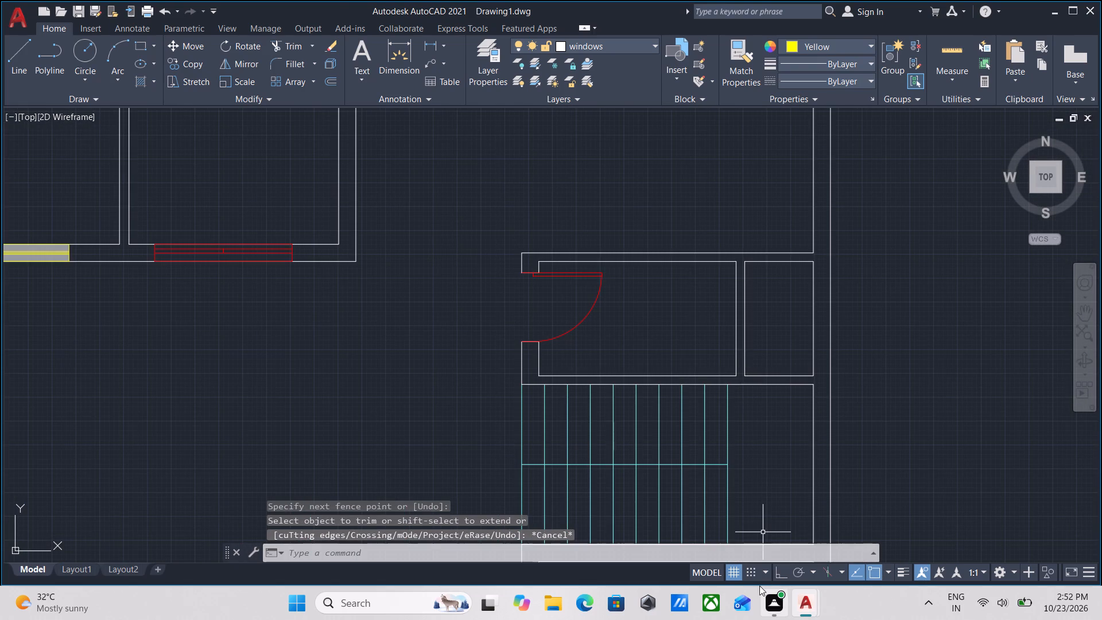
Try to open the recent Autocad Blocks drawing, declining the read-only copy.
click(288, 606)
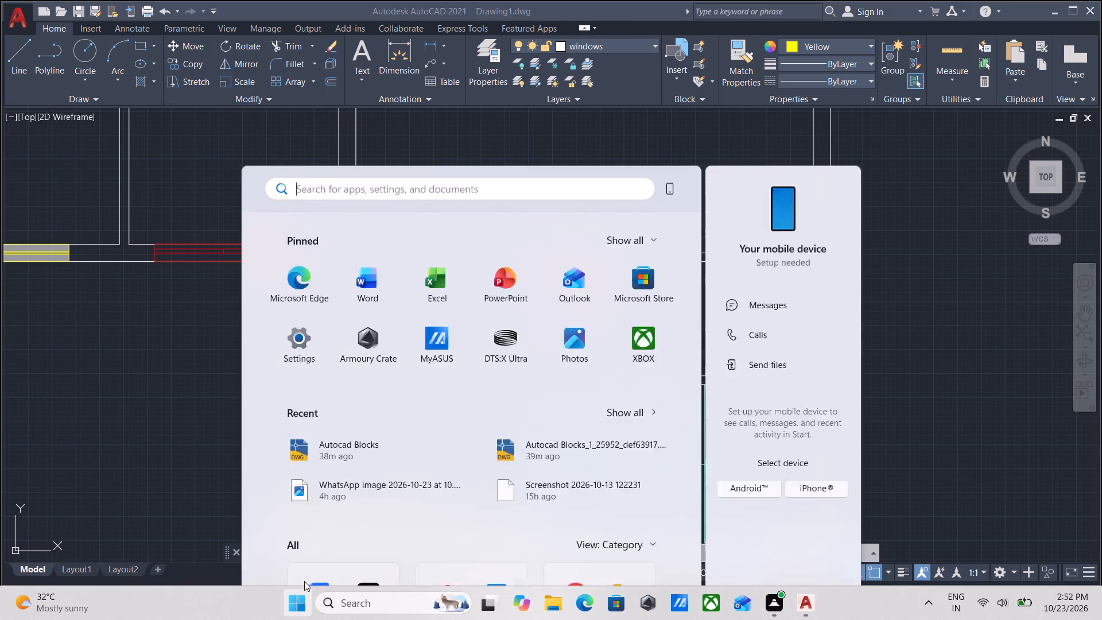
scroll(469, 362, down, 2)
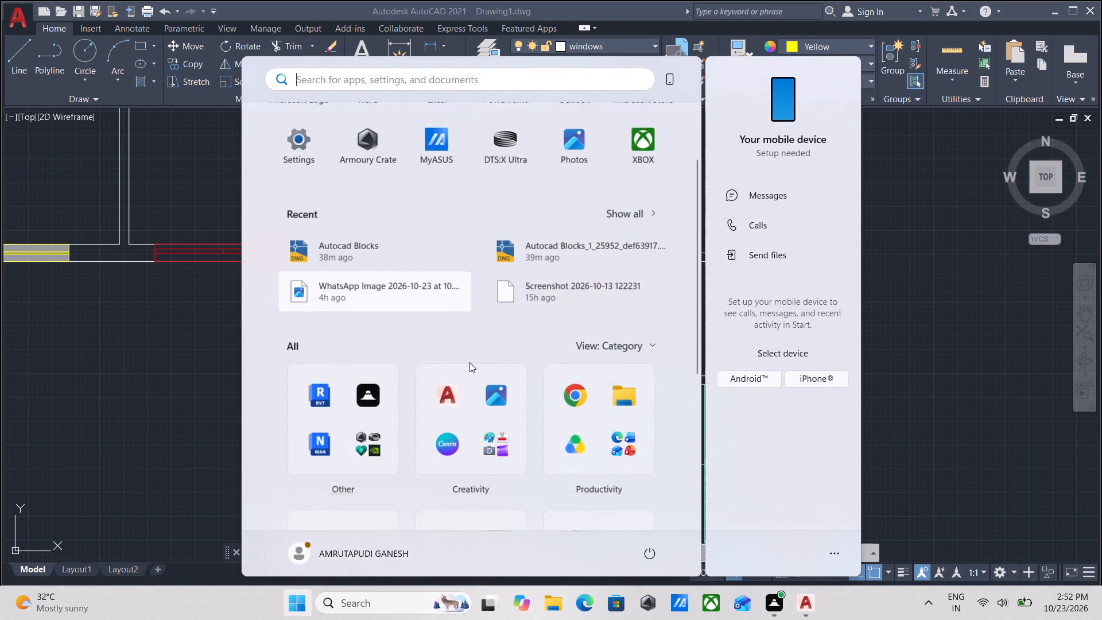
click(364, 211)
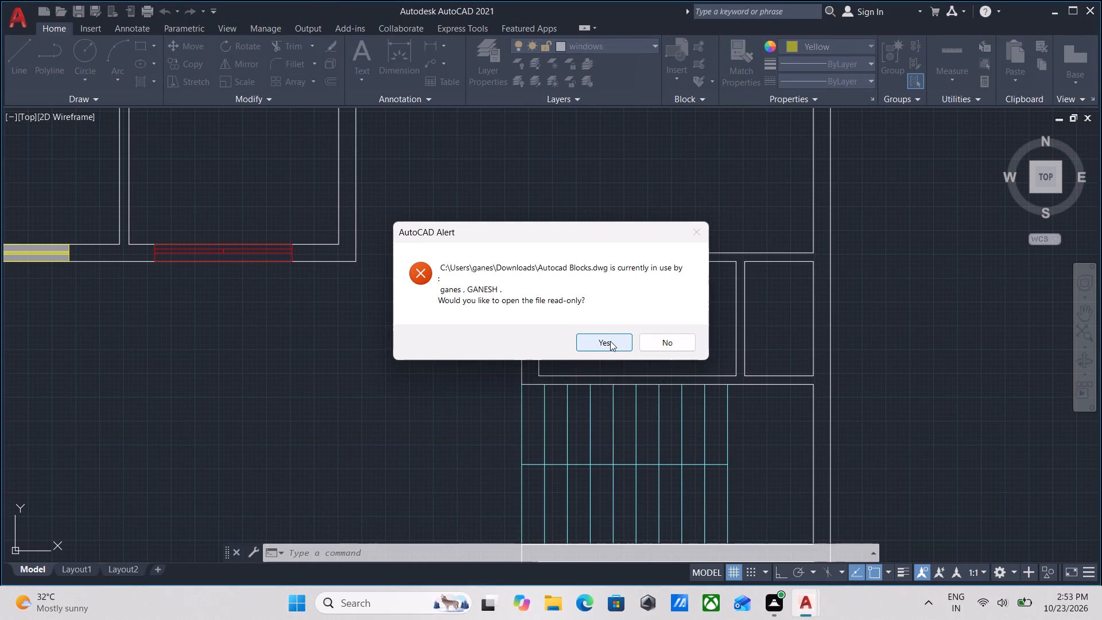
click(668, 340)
Switch to the already open Autocad Blocks drawing and examine its bed and furniture blocks.
scroll(634, 396, down, 3)
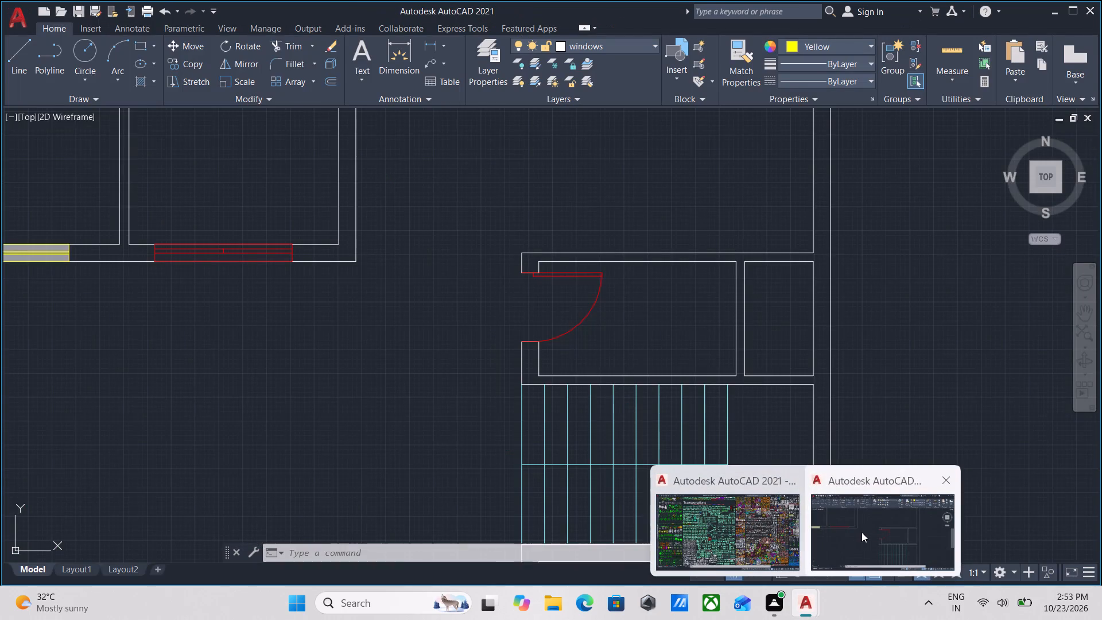
scroll(710, 369, down, 2)
scroll(677, 405, up, 1)
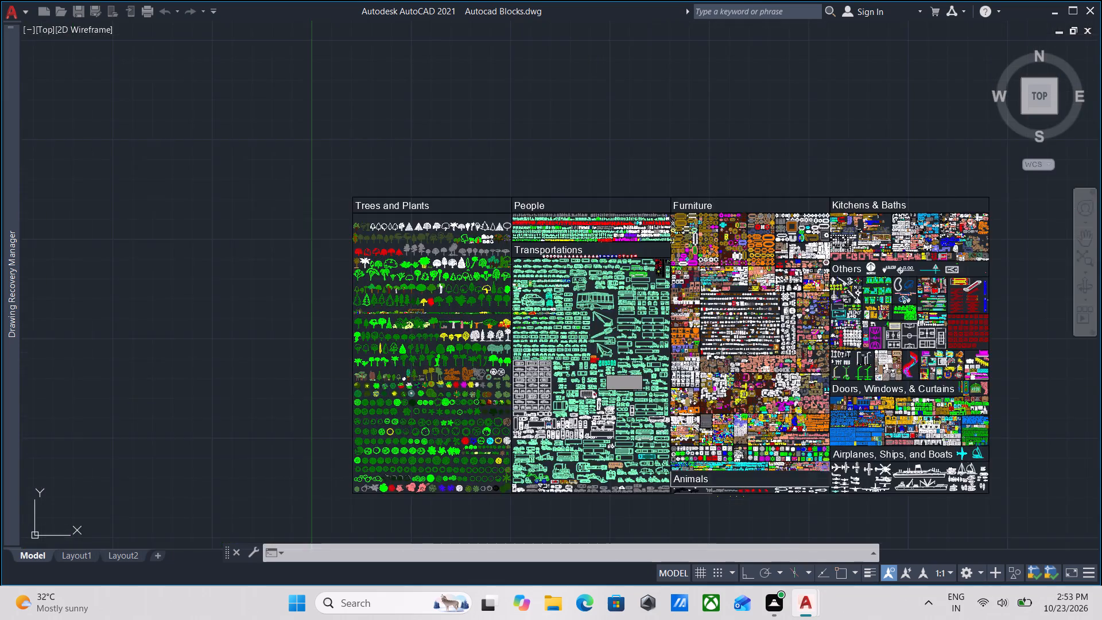
scroll(677, 405, up, 3)
middle_drag(812, 460, 643, 362)
middle_drag(631, 338, 663, 430)
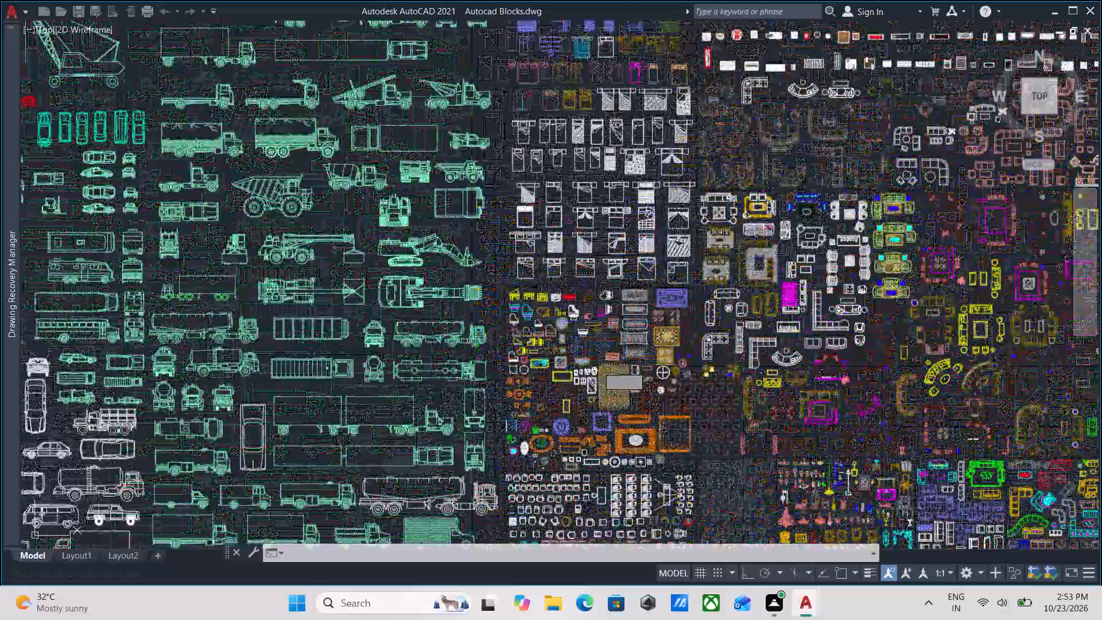
middle_drag(588, 256, 613, 362)
scroll(560, 317, up, 3)
click(573, 299)
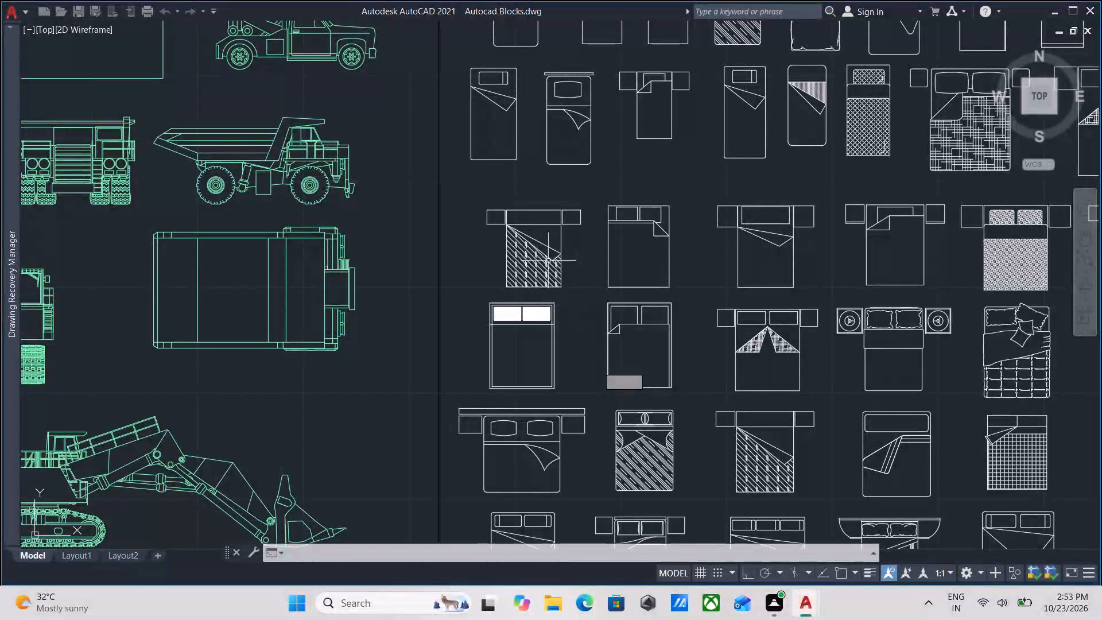
click(578, 301)
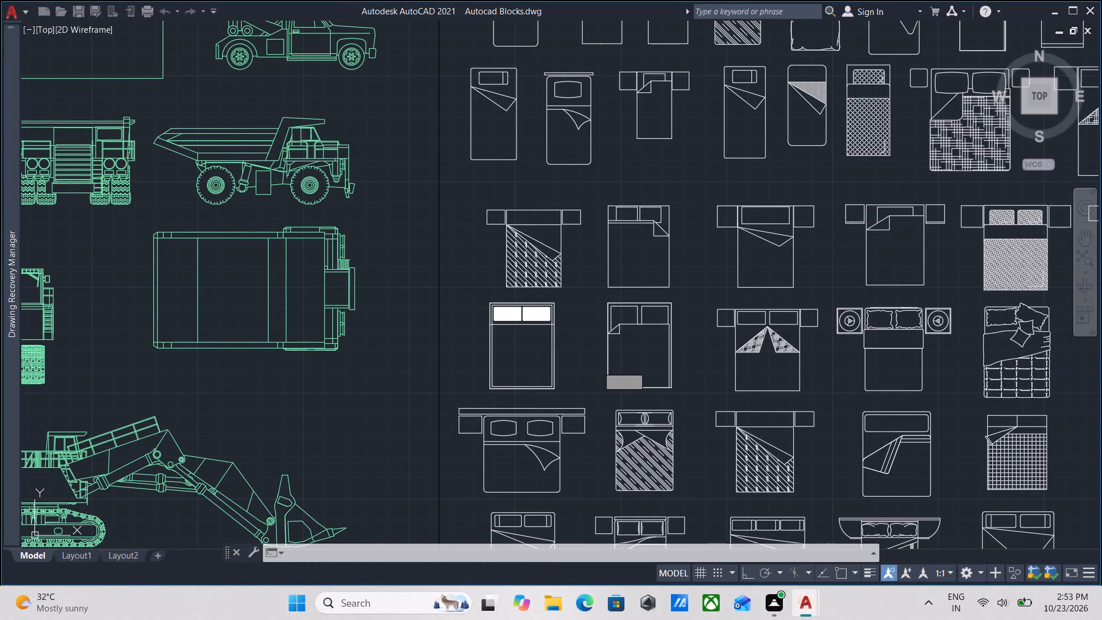
click(699, 185)
key(Escape)
key(Escape)
scroll(682, 265, down, 2)
drag(709, 367, 650, 290)
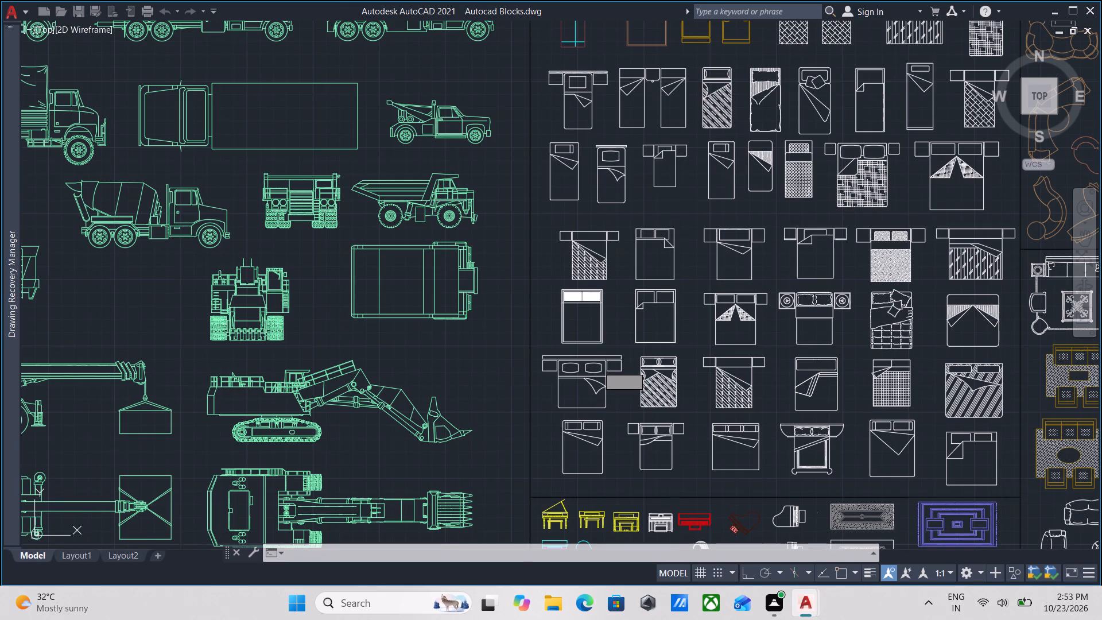
scroll(581, 228, down, 4)
middle_drag(590, 262, 602, 347)
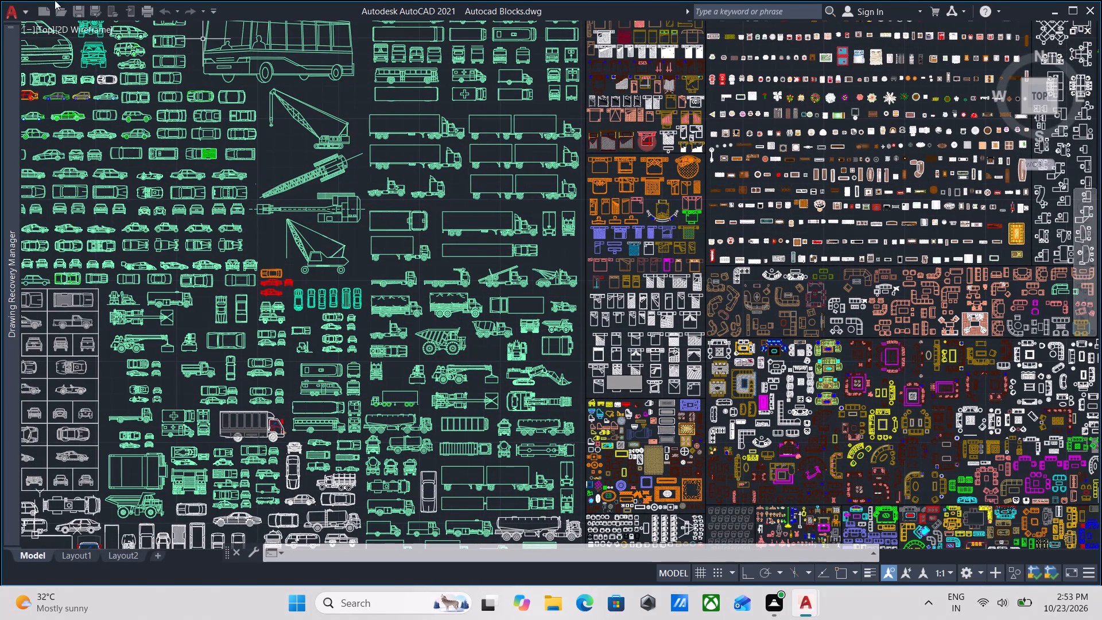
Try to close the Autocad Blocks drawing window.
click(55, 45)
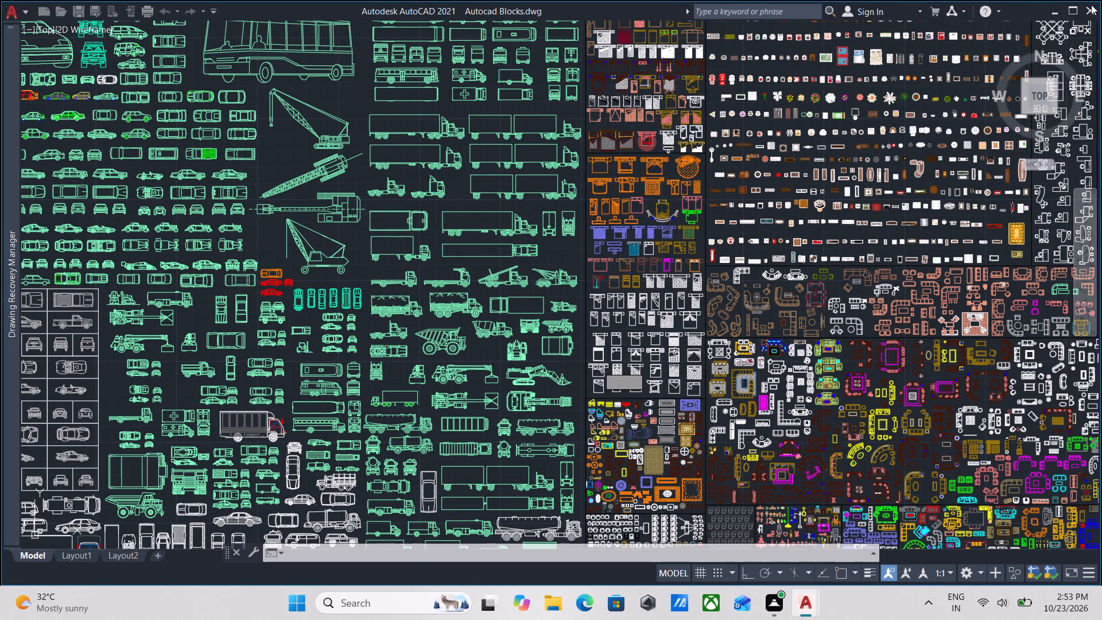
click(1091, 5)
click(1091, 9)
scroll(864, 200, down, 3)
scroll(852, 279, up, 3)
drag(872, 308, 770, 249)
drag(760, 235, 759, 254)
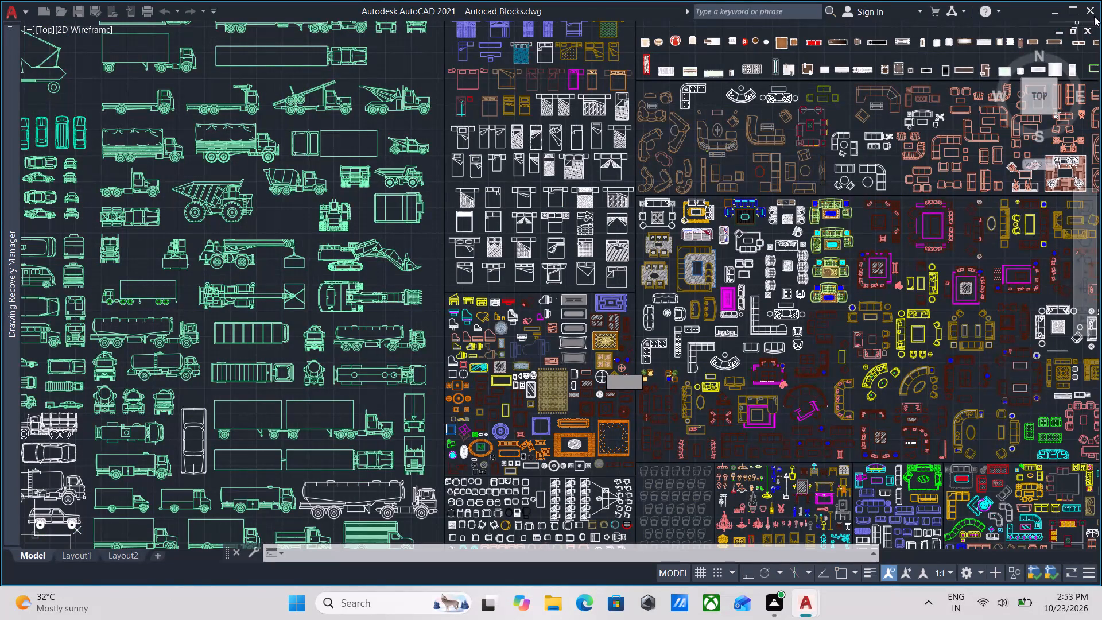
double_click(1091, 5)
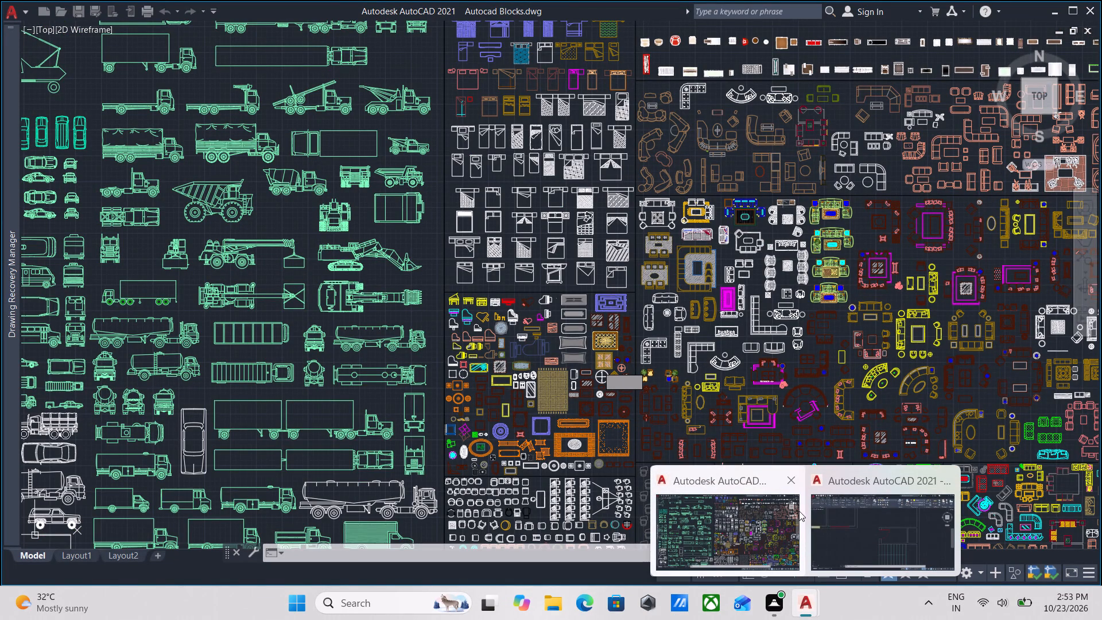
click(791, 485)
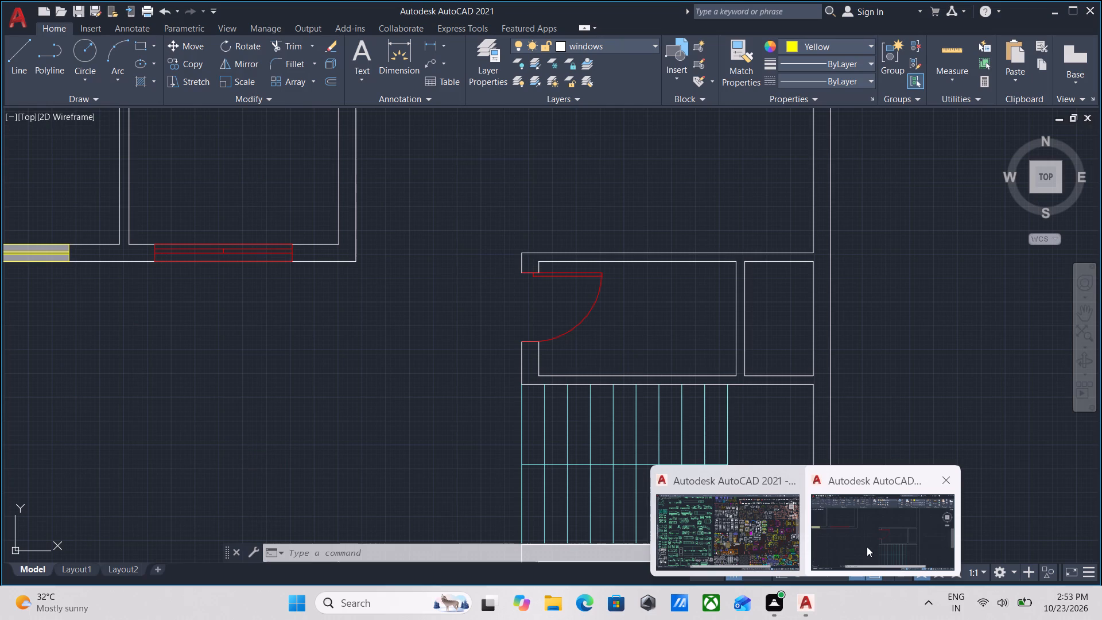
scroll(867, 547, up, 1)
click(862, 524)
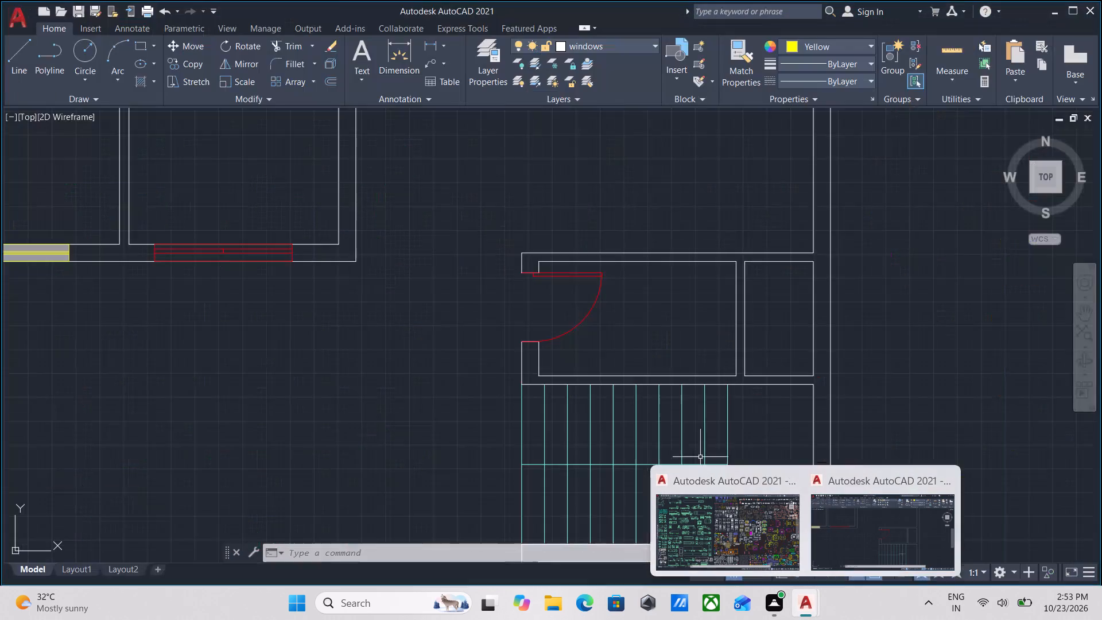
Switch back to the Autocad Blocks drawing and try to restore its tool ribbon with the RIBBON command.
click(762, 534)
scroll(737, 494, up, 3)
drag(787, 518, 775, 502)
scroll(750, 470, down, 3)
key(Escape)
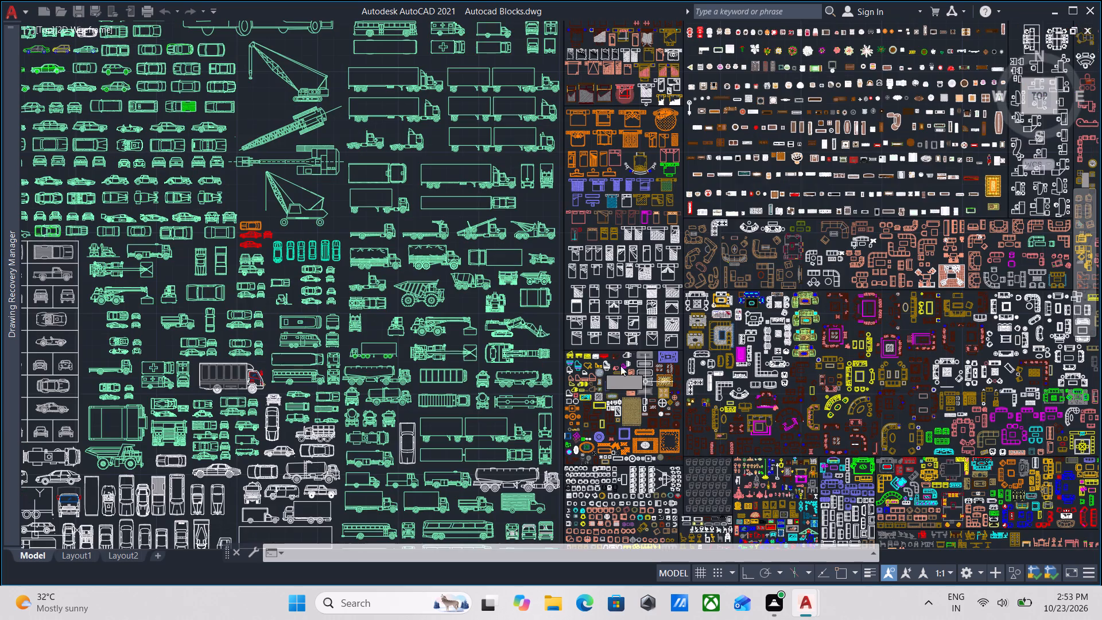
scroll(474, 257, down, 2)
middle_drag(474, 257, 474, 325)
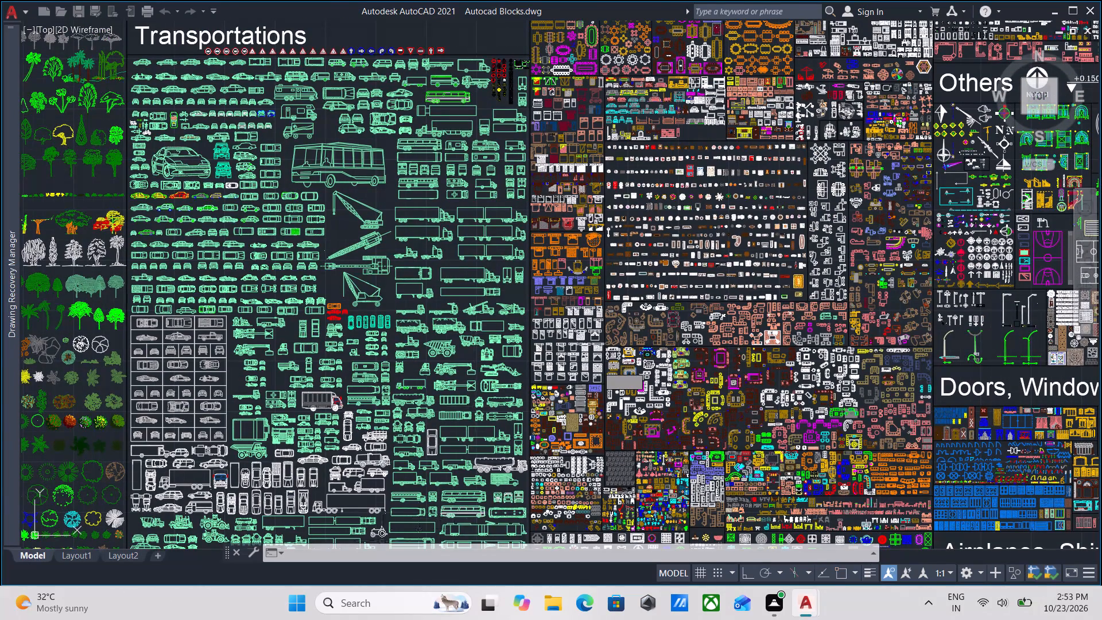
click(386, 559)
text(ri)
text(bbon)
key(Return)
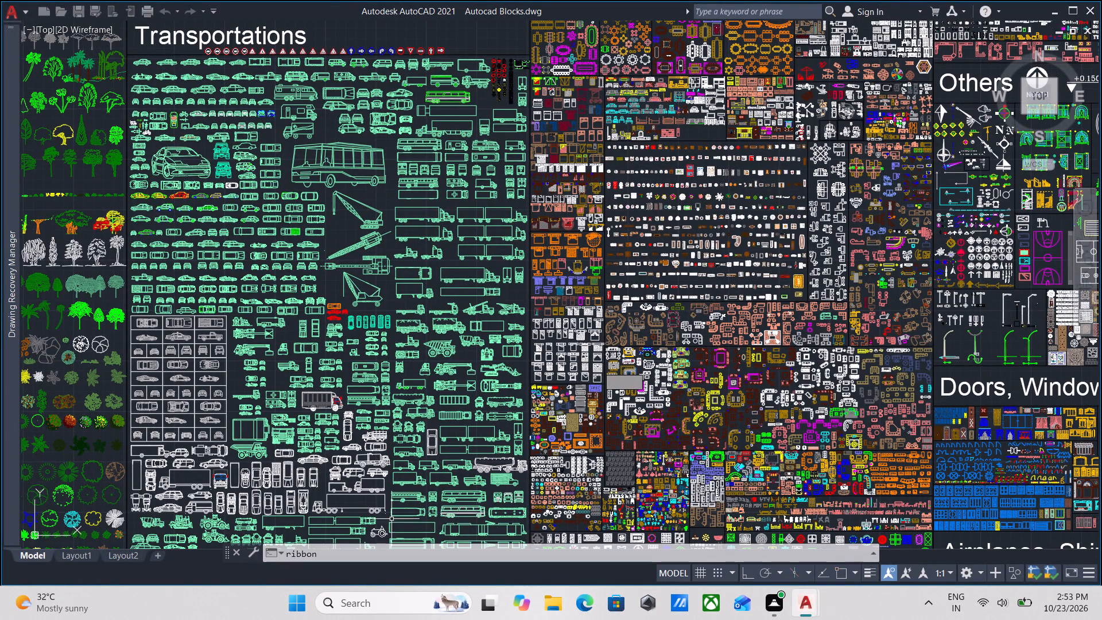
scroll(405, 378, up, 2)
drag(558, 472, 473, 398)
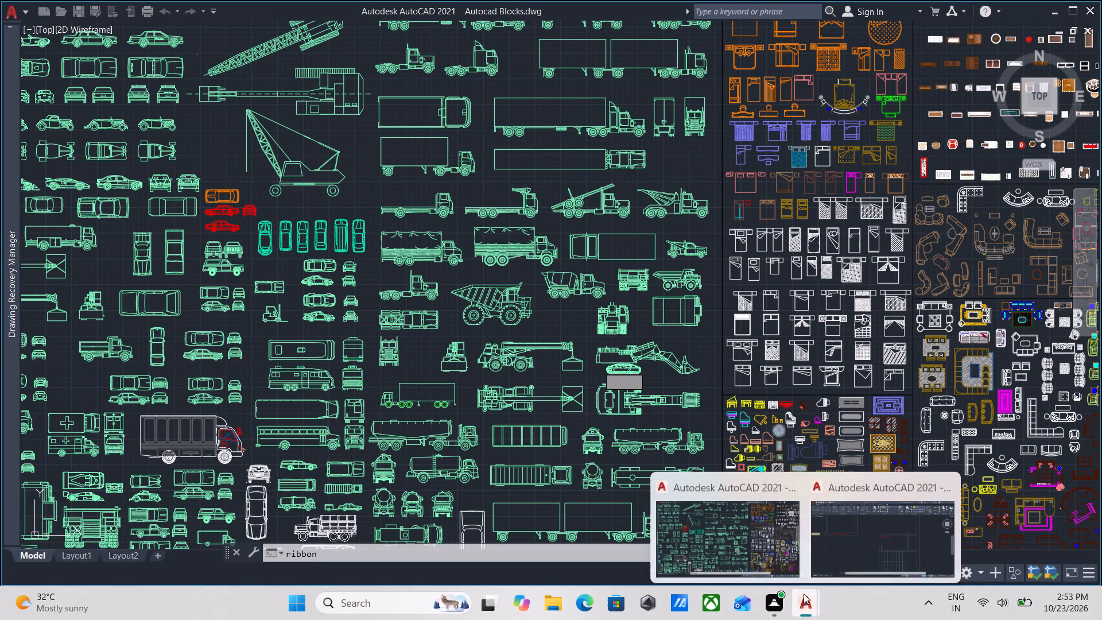
Return to the floor plan drawing and view the whole plan.
click(855, 537)
scroll(711, 414, down, 3)
scroll(711, 414, up, 2)
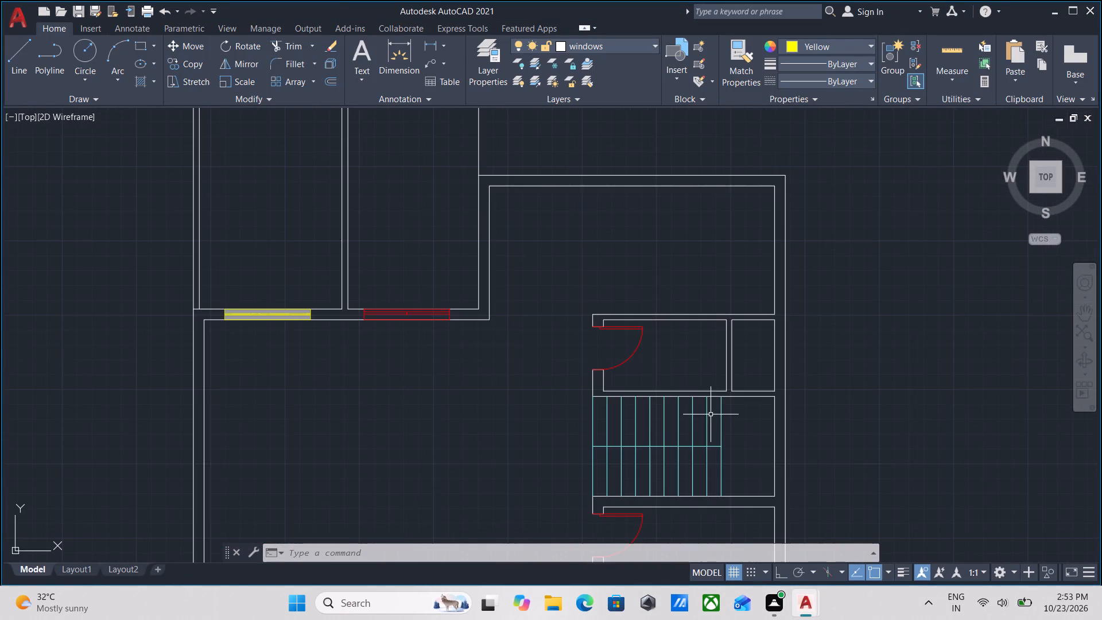
key(Escape)
click(749, 467)
key(Escape)
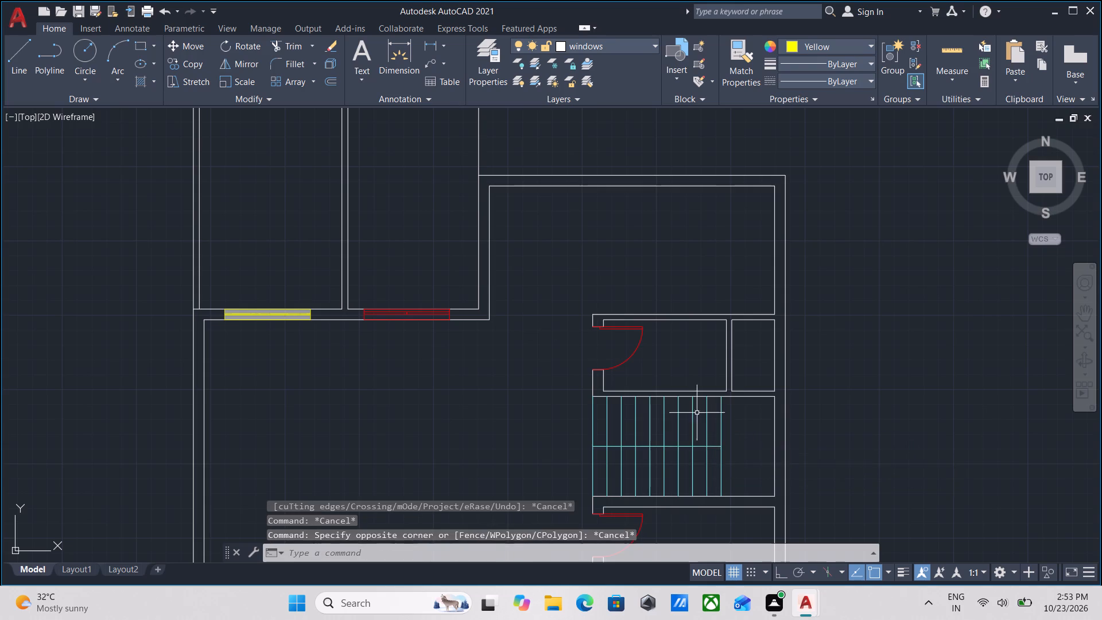
scroll(556, 312, down, 2)
middle_drag(556, 312, 577, 294)
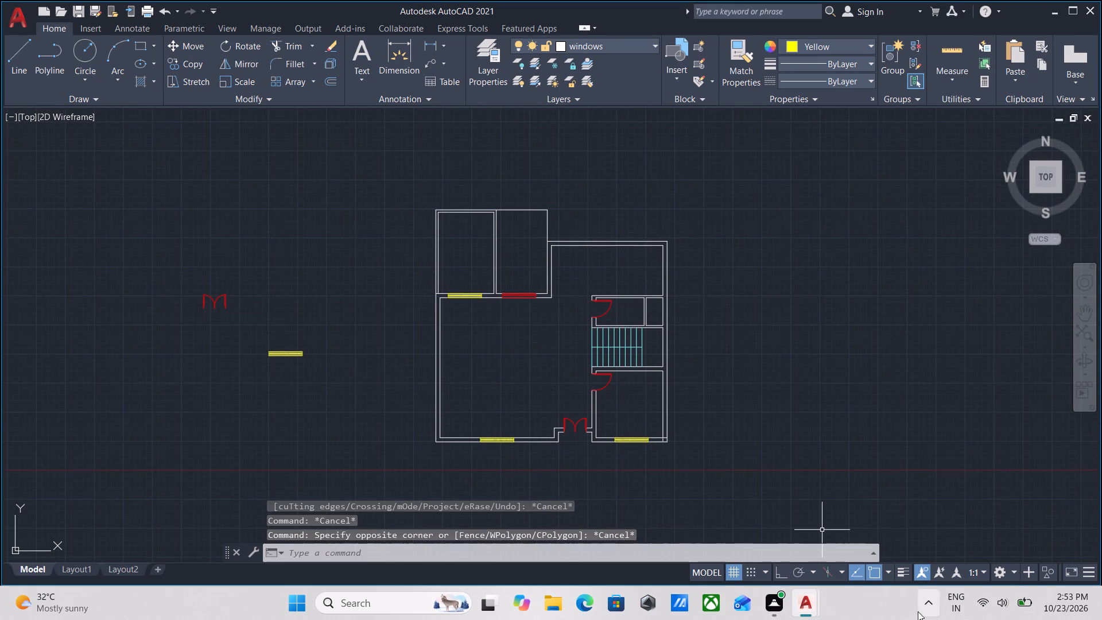
Raise the screen brightness to about half in the system quick settings.
click(979, 604)
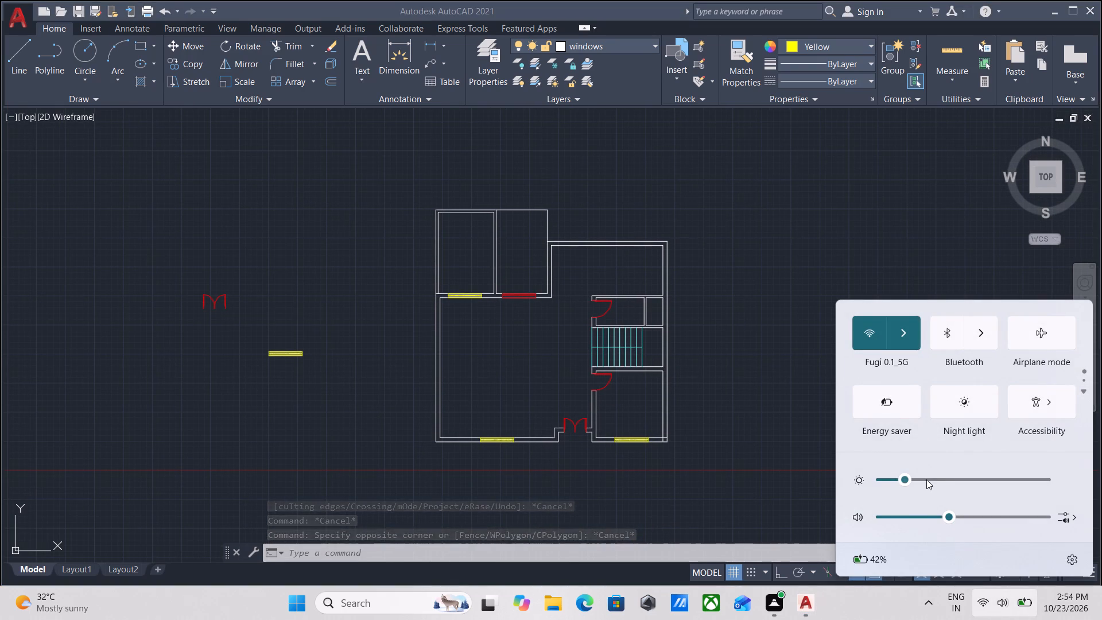
click(926, 479)
click(945, 479)
click(967, 476)
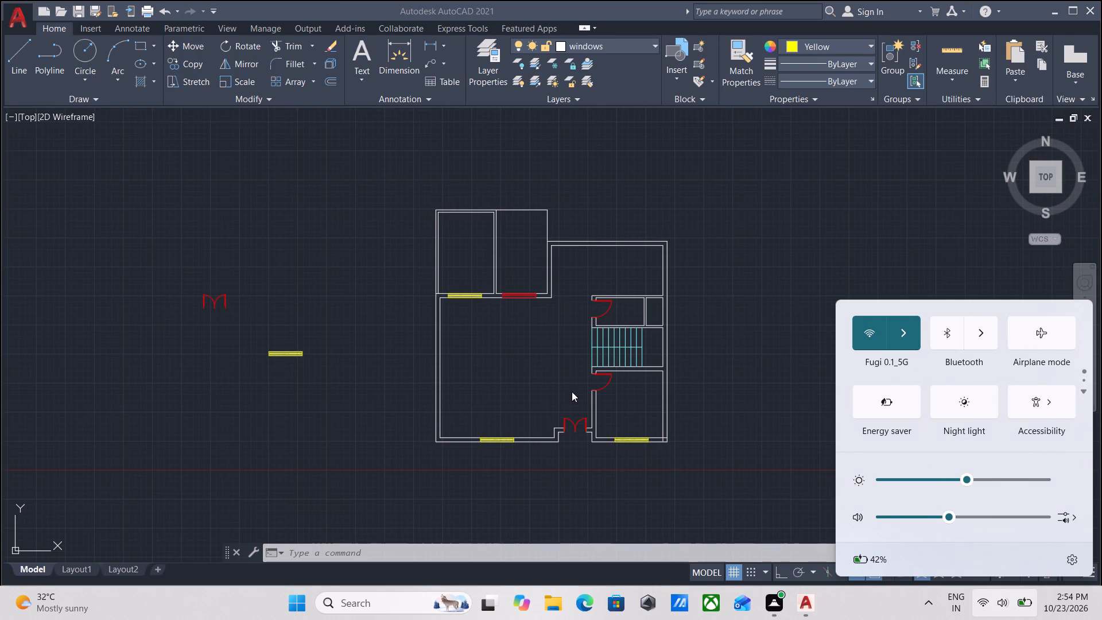
scroll(572, 392, up, 2)
key(Escape)
Examine the floor plan's doors, windows and staircase area, including the upper rooms.
scroll(550, 350, down, 1)
scroll(550, 350, up, 2)
middle_drag(551, 351, 581, 470)
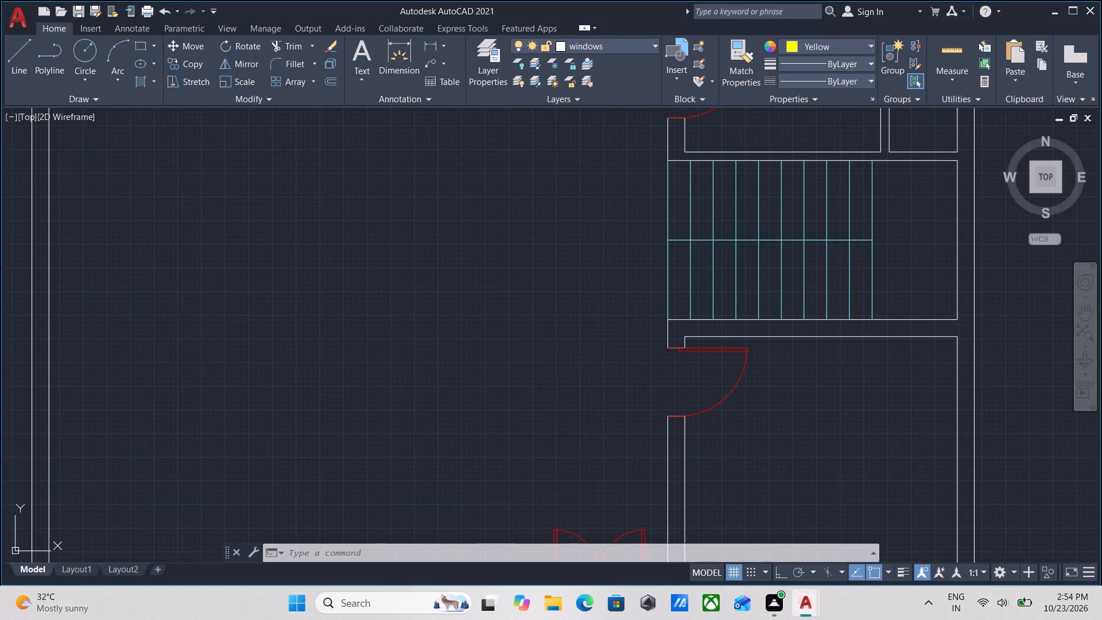
scroll(581, 470, up, 1)
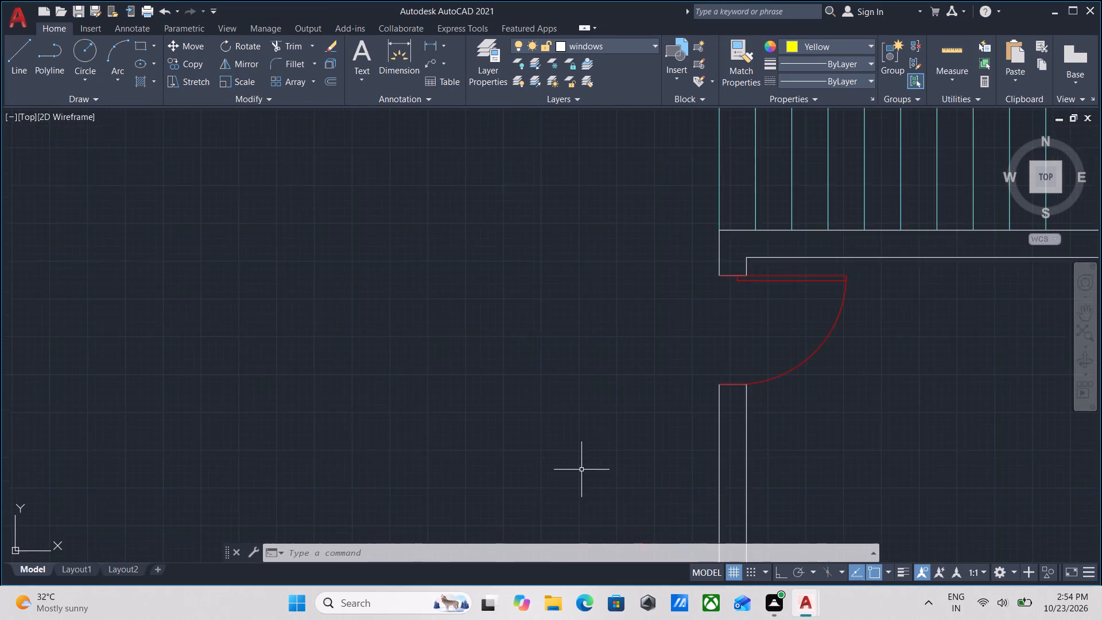
scroll(581, 470, down, 4)
middle_drag(618, 422, 685, 432)
scroll(613, 307, up, 2)
middle_drag(670, 436, 712, 344)
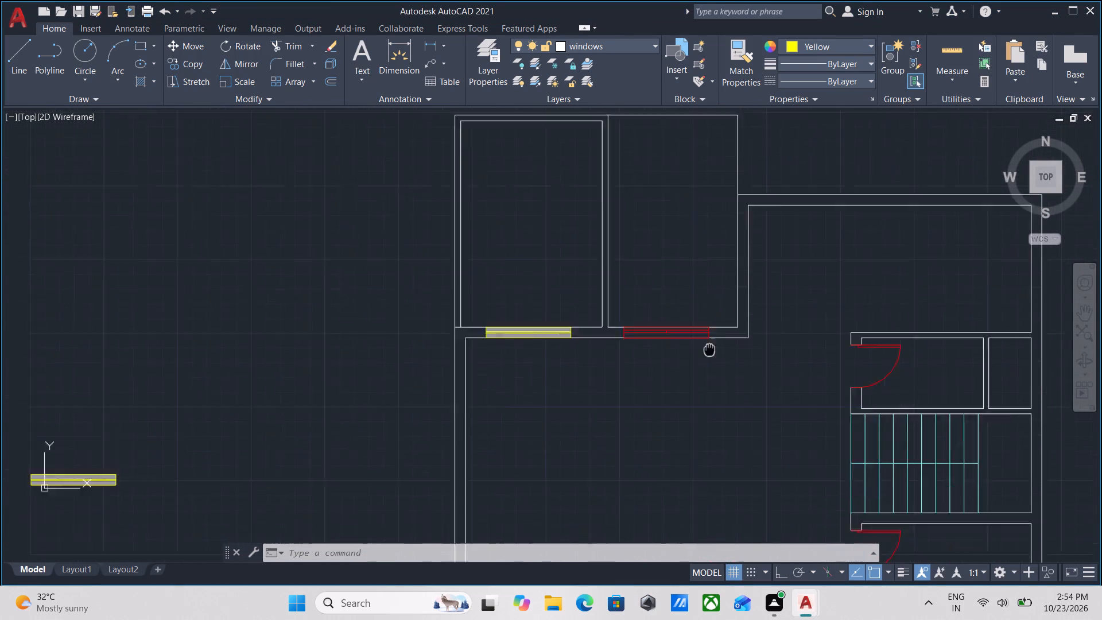
scroll(728, 361, down, 2)
middle_drag(752, 390, 658, 351)
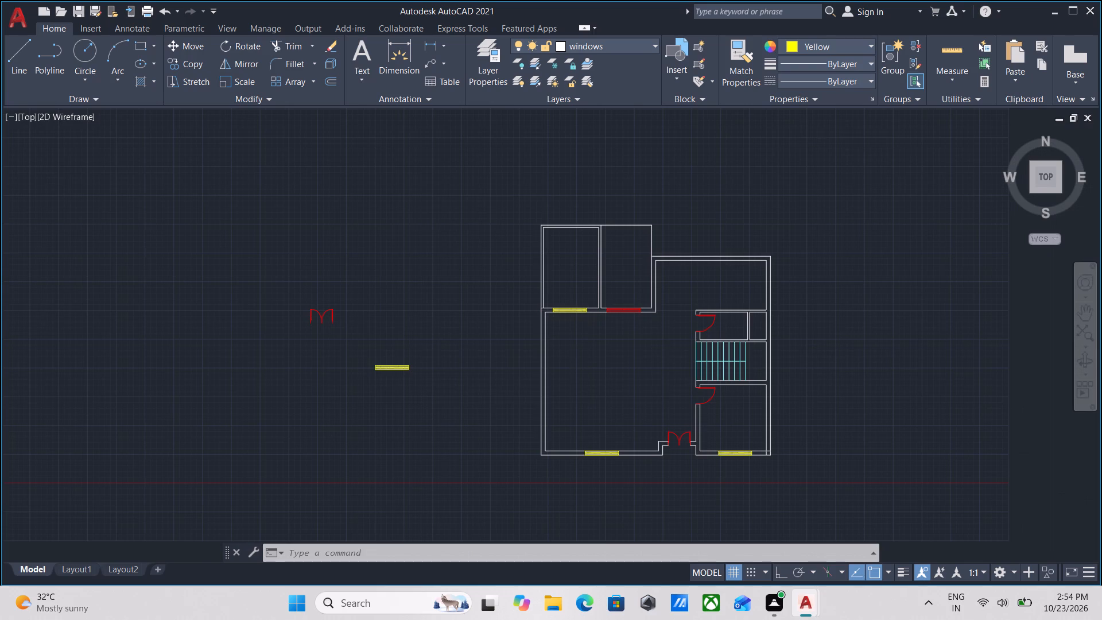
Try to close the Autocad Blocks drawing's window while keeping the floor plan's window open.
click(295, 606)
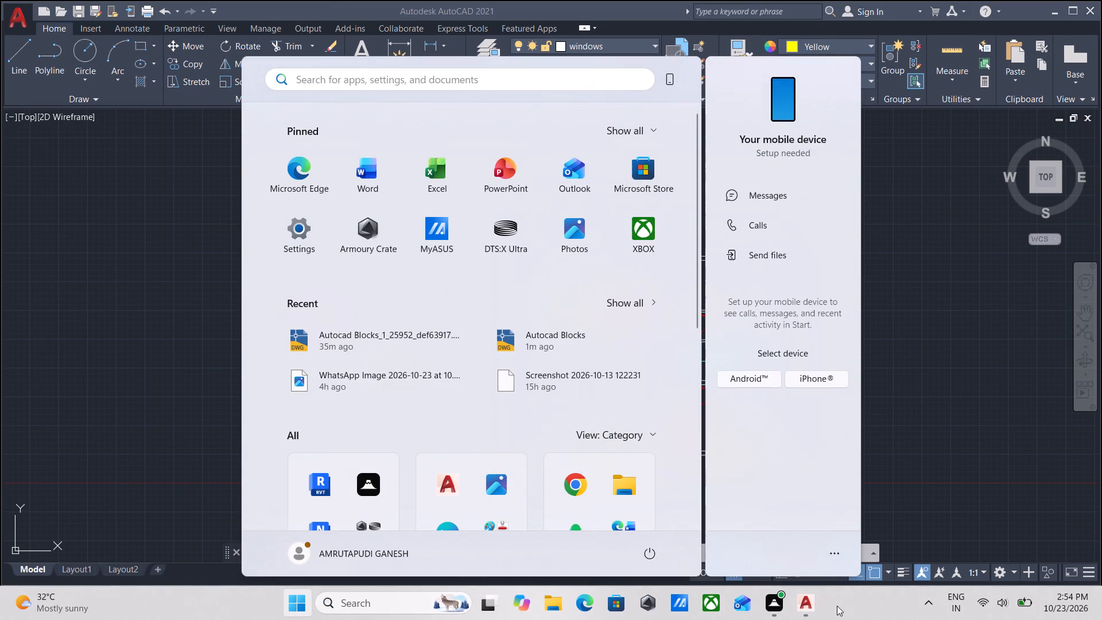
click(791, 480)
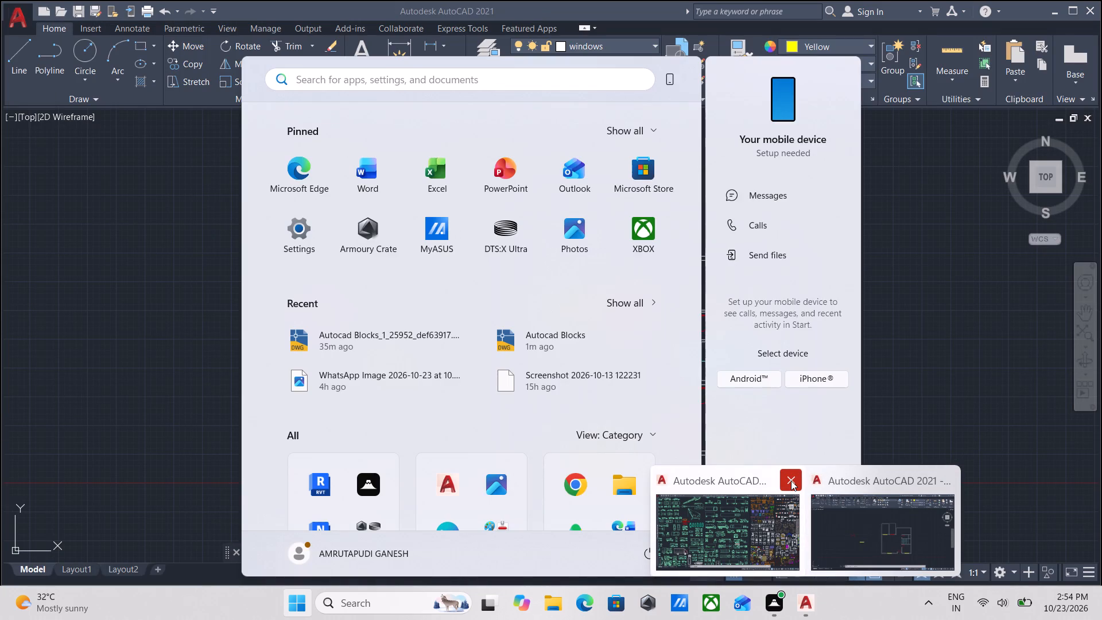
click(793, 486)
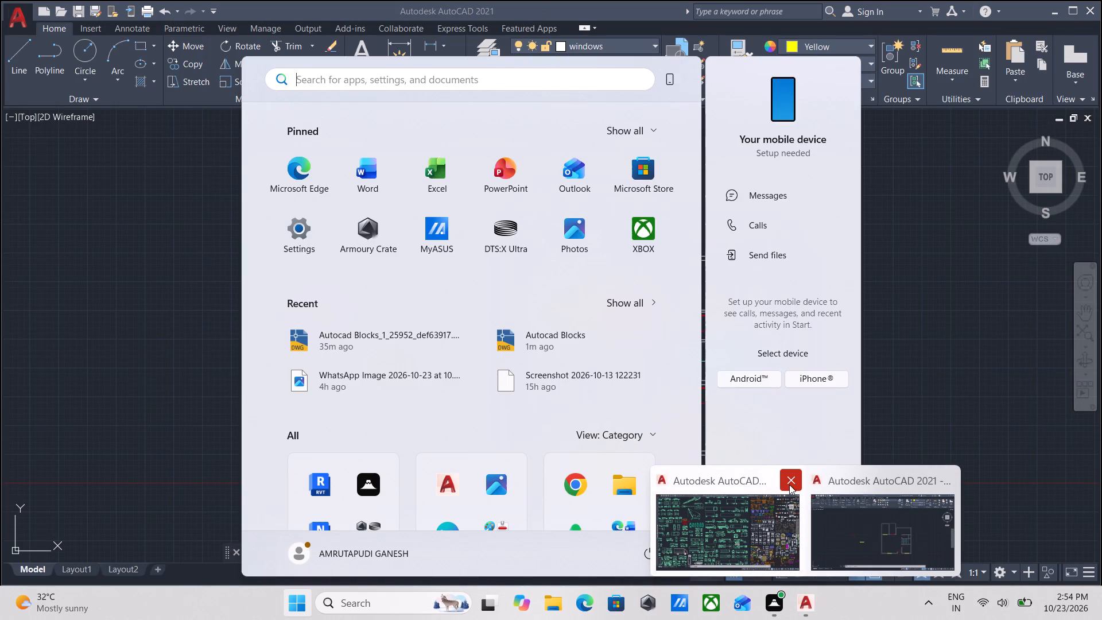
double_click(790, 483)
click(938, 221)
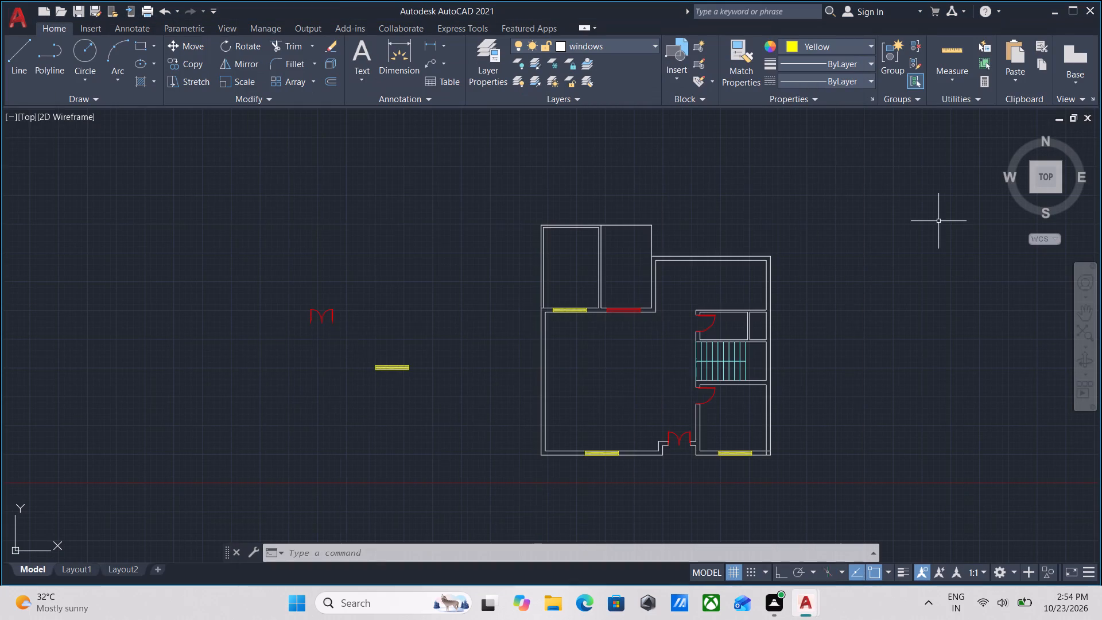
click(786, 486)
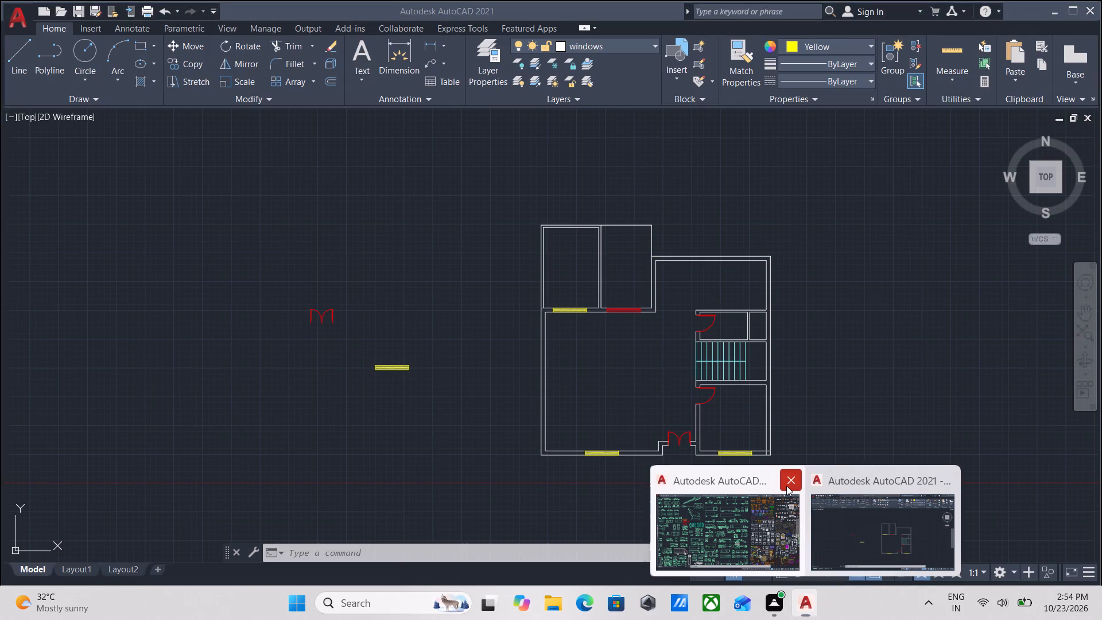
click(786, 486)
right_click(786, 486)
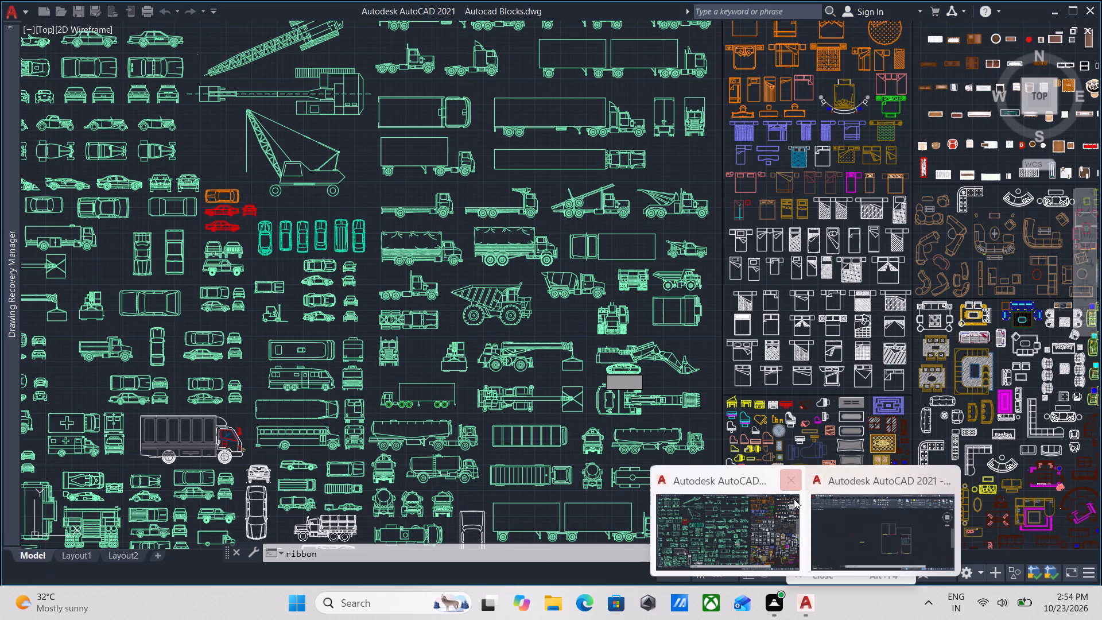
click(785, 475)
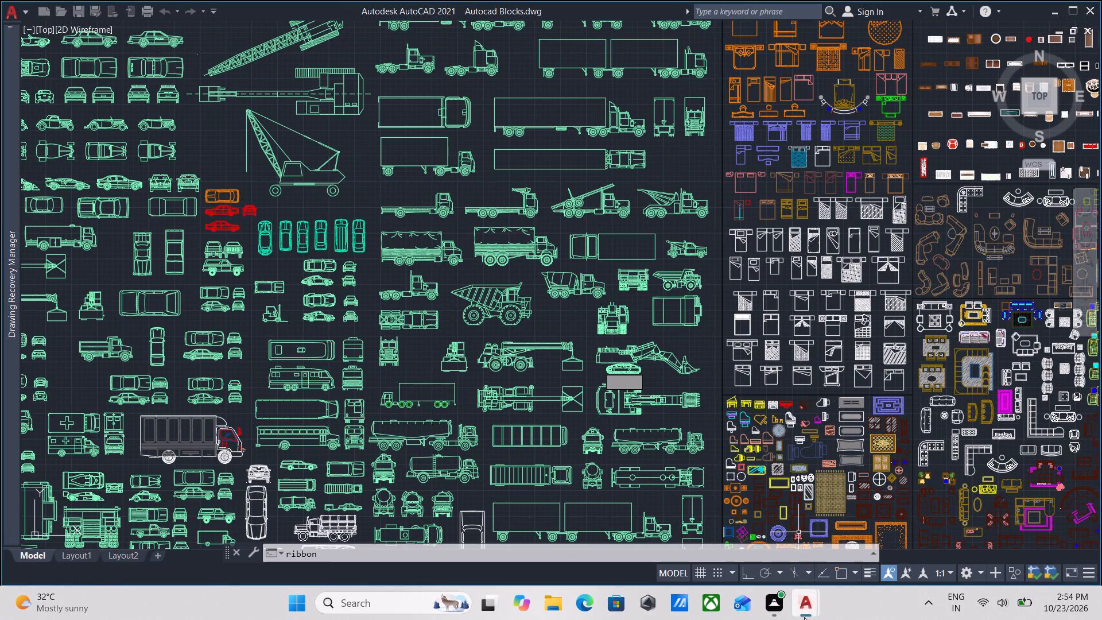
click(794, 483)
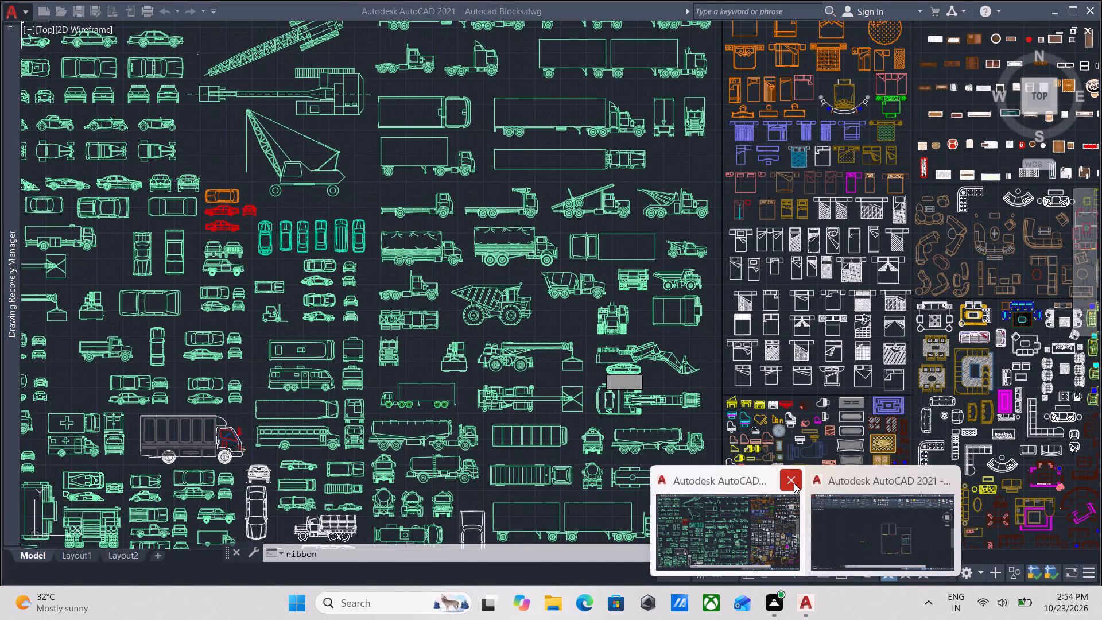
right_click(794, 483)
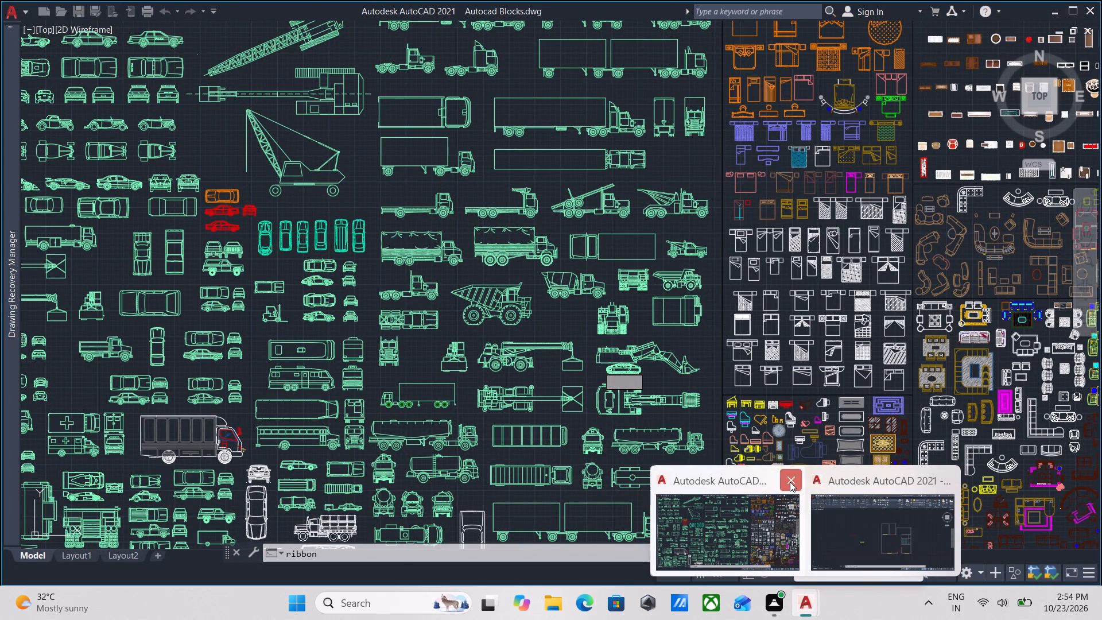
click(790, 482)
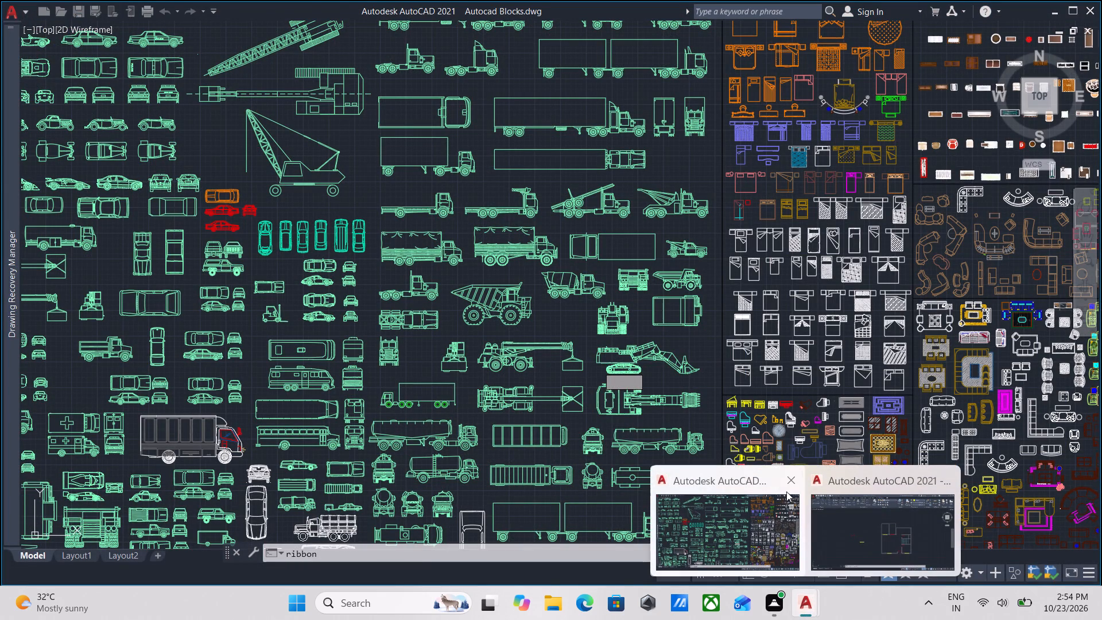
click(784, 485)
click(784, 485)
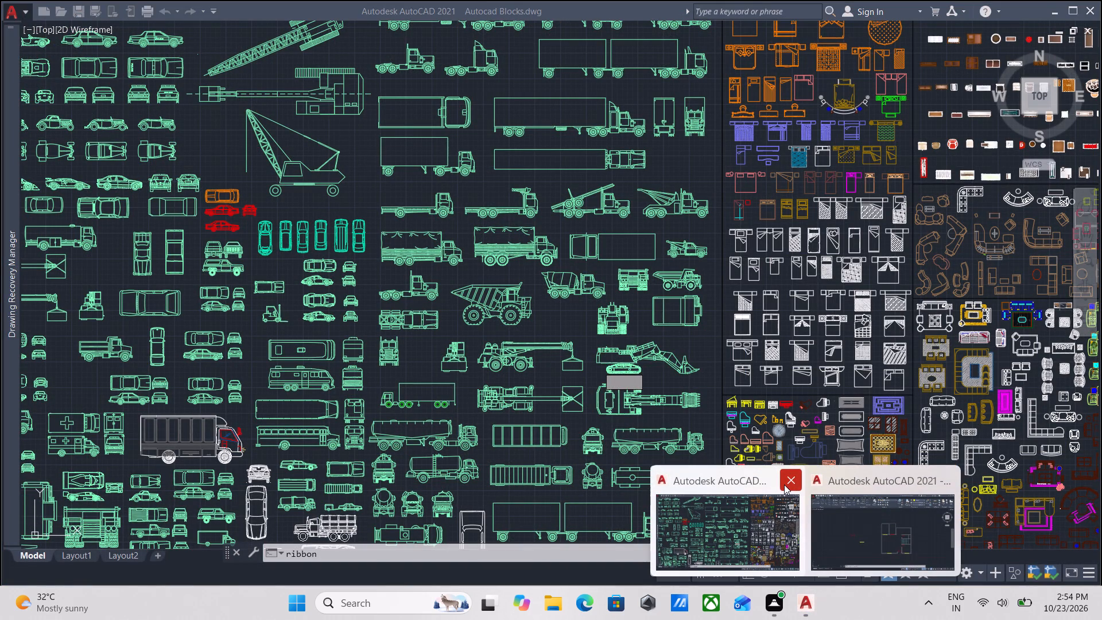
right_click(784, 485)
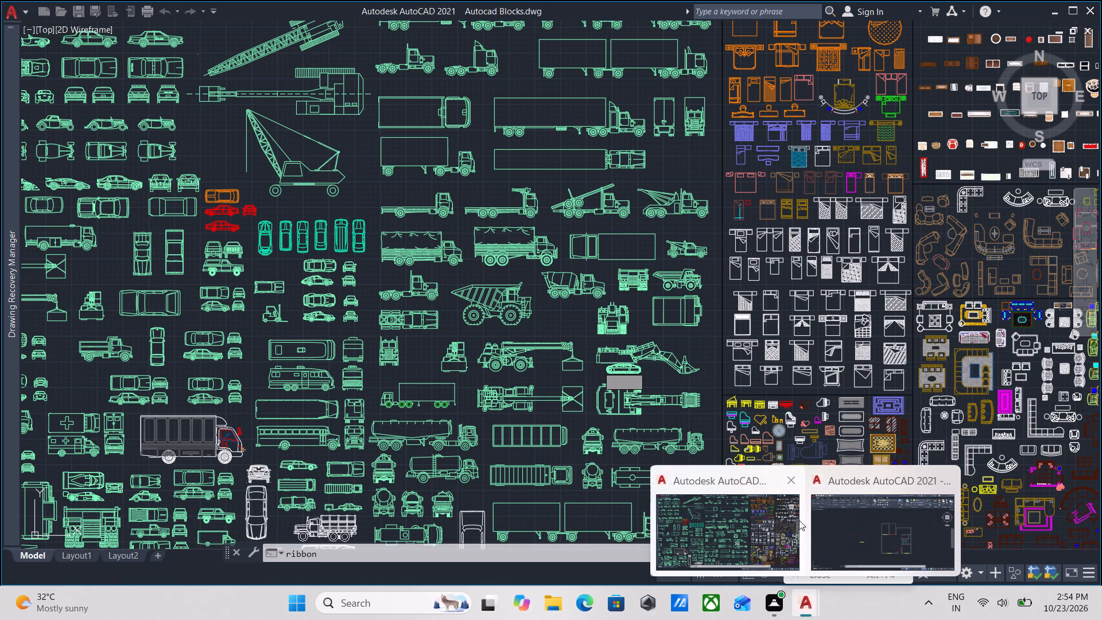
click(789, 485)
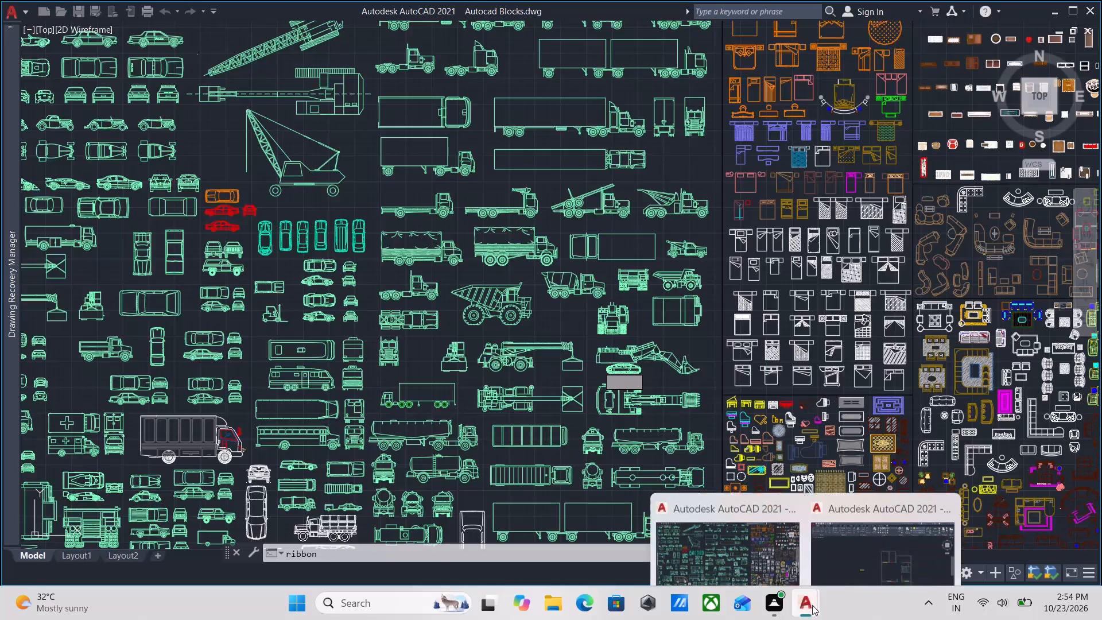
Switch to the floor plan drawing and view the whole plan.
click(841, 540)
scroll(579, 344, up, 3)
scroll(579, 344, down, 2)
middle_drag(579, 344, 578, 347)
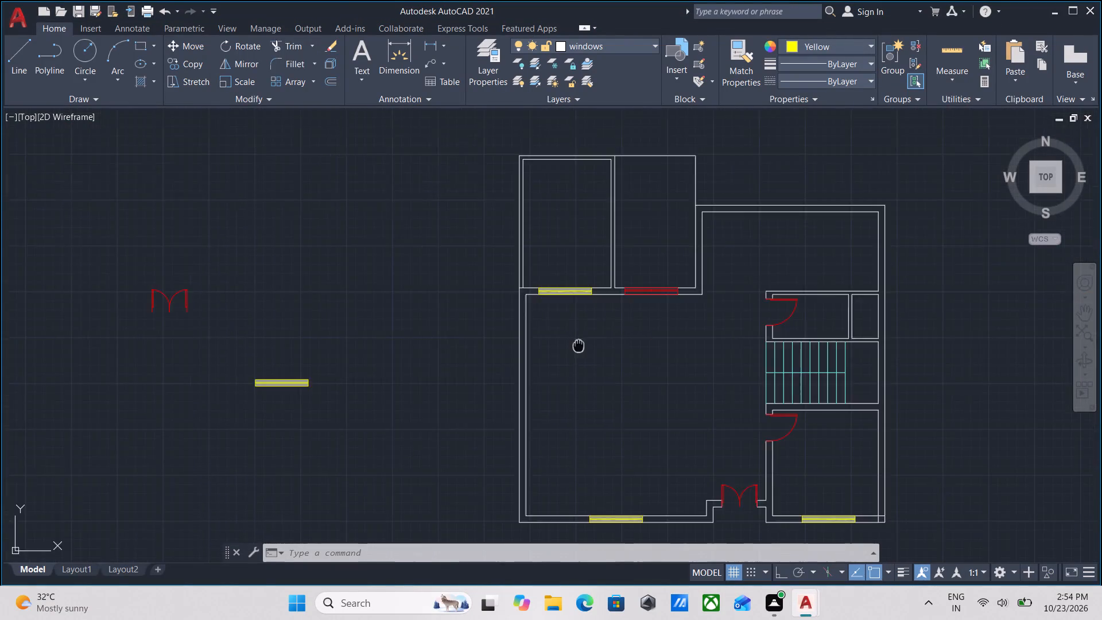
middle_drag(578, 347, 533, 414)
scroll(628, 387, down, 1)
middle_drag(628, 387, 628, 371)
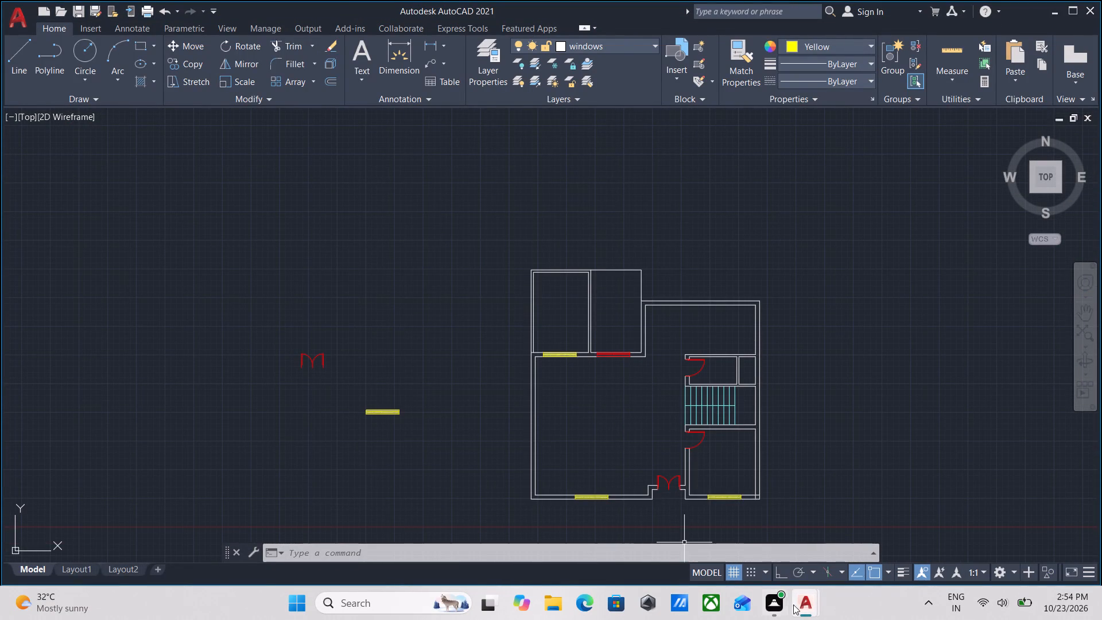
scroll(771, 604, up, 1)
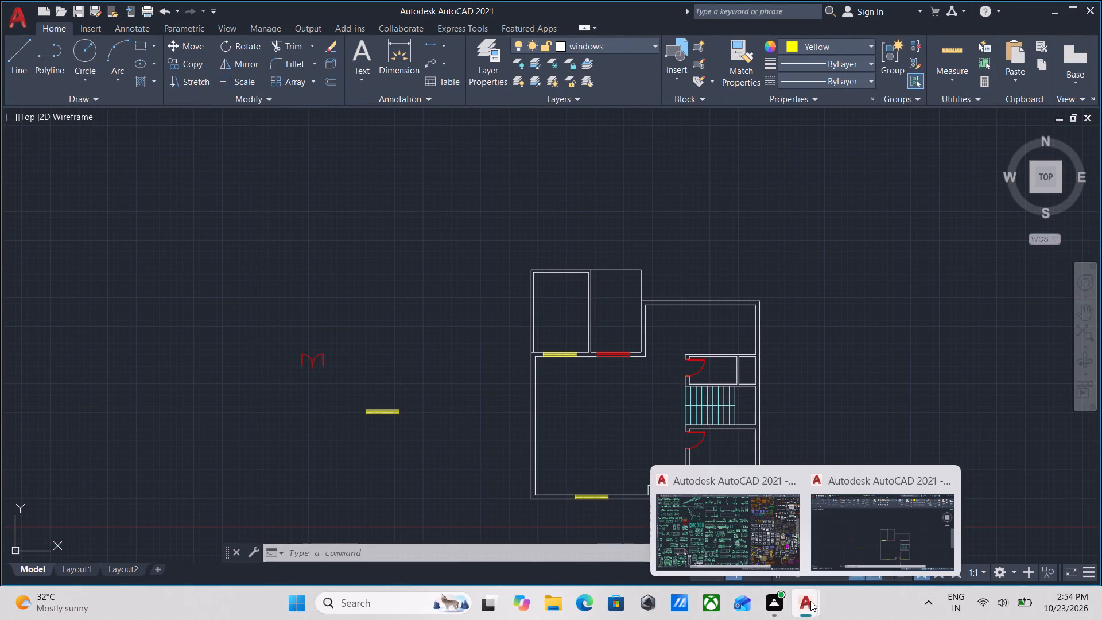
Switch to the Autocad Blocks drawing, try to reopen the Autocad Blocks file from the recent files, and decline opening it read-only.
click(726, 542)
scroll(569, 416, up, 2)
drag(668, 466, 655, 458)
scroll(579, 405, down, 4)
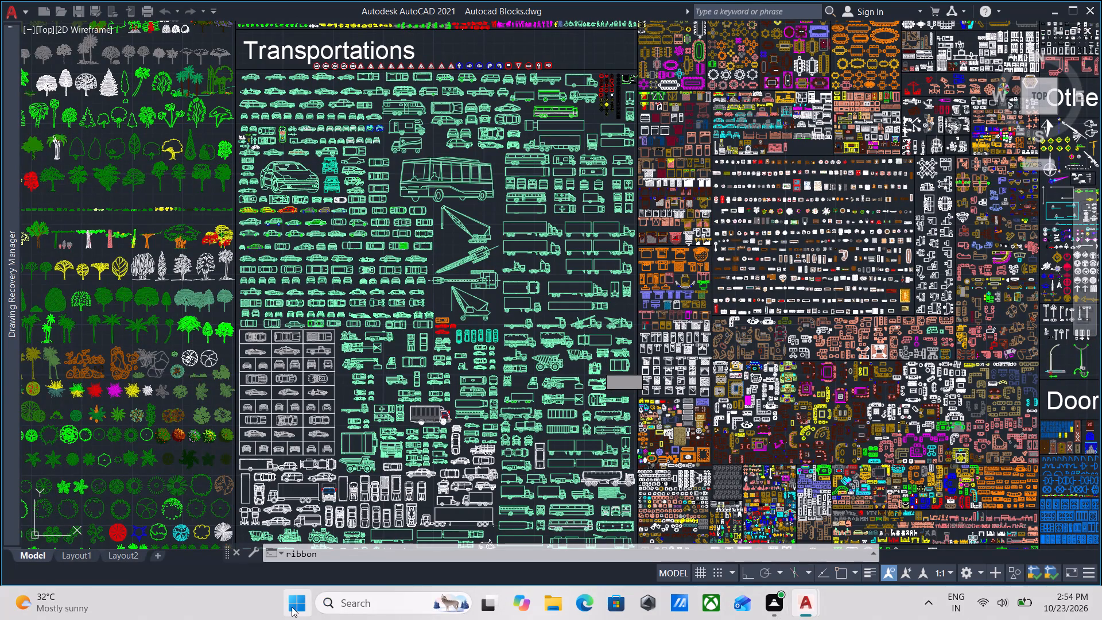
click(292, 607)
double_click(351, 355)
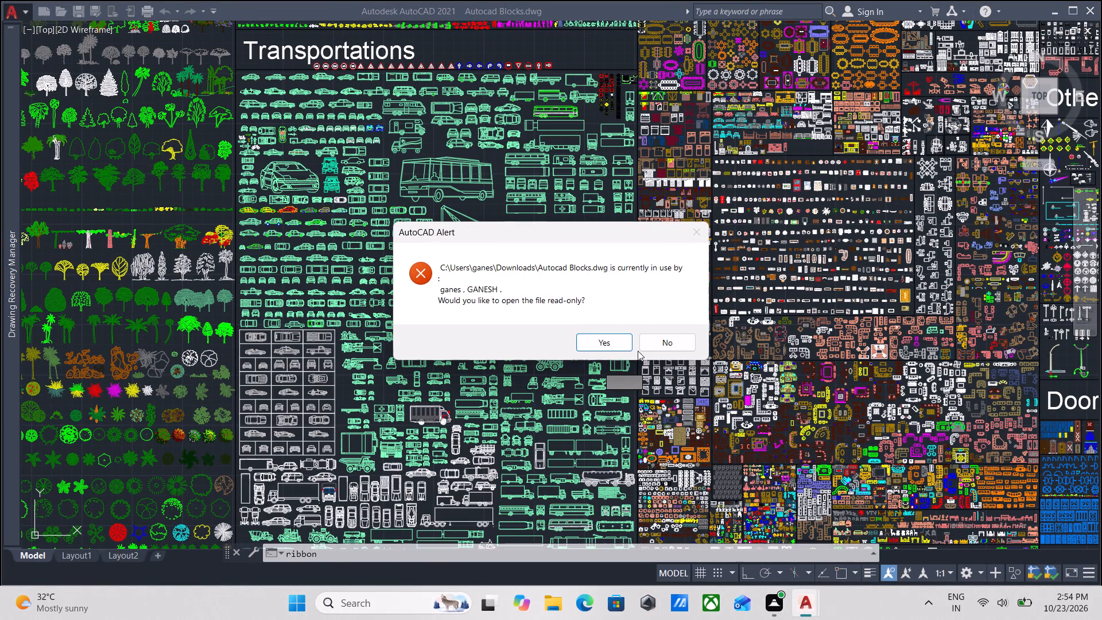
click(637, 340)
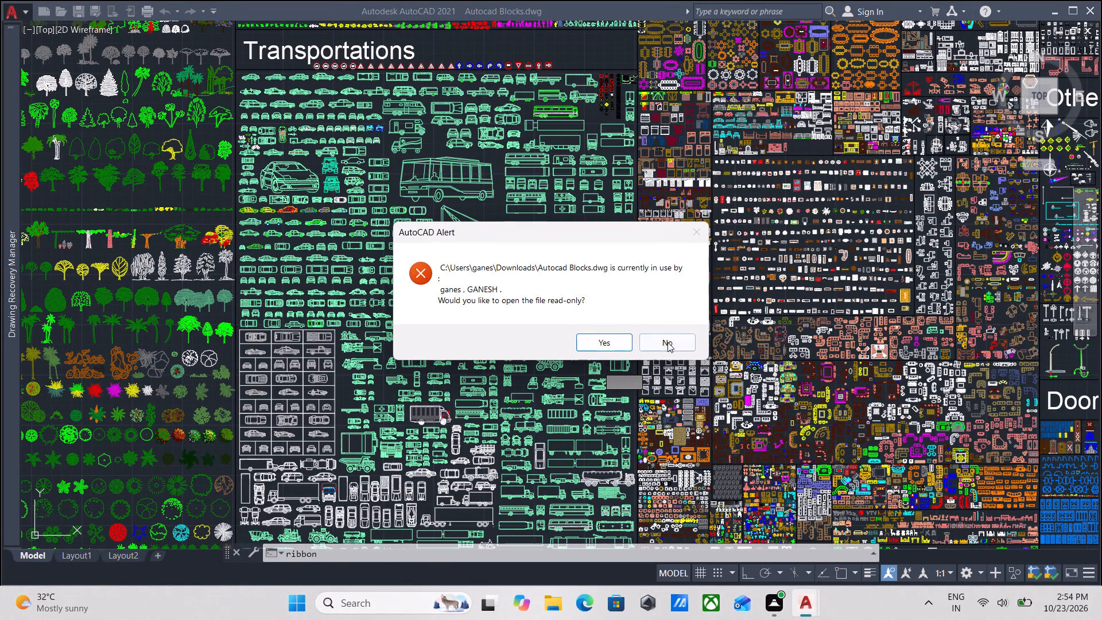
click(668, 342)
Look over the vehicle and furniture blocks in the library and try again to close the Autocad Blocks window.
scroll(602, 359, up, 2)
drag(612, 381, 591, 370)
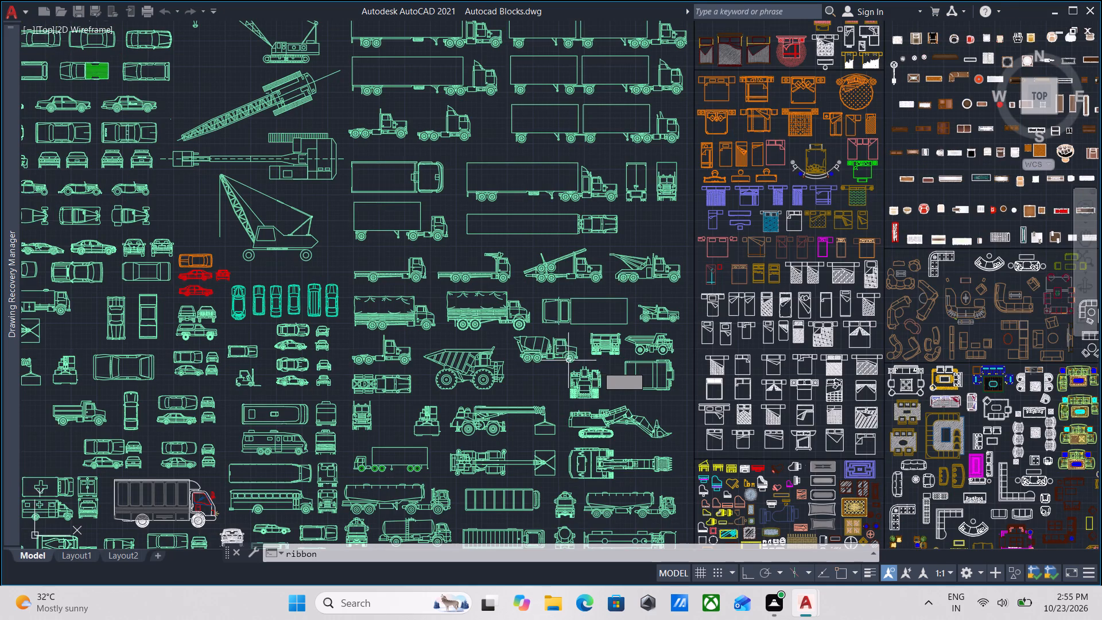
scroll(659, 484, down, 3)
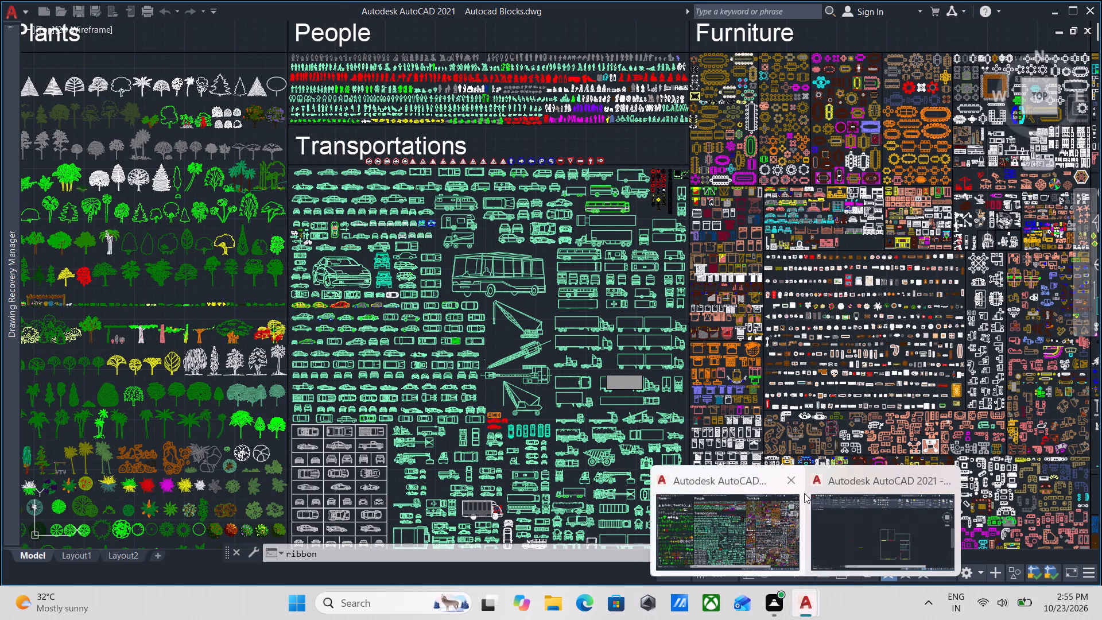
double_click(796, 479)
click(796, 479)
Return to the floor plan and examine the openings below the two upper rooms and the small room above the staircase.
click(873, 534)
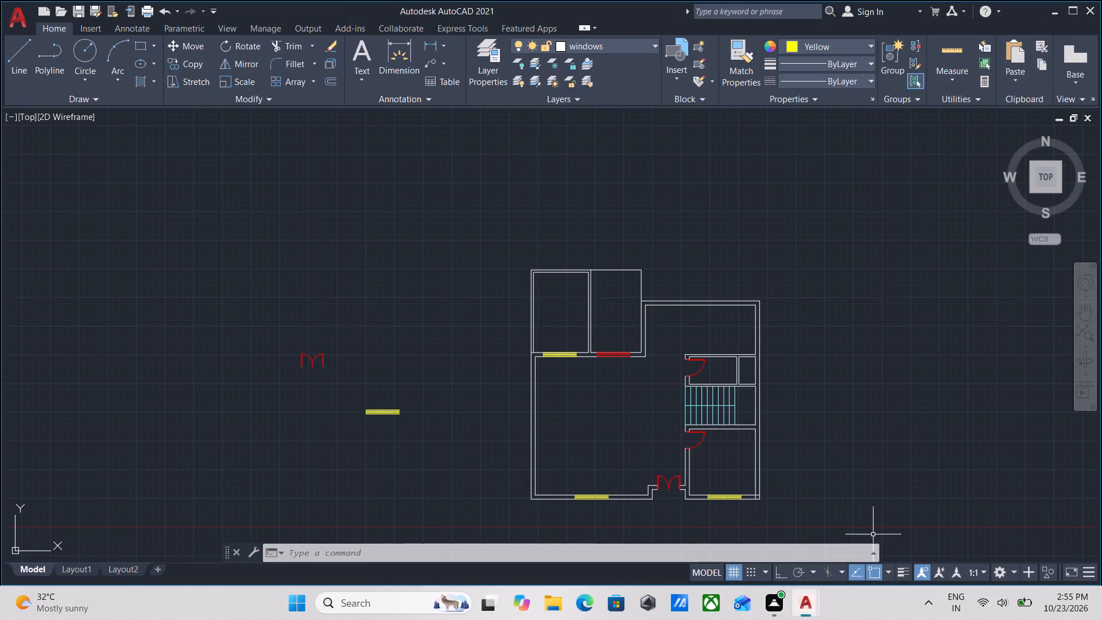
scroll(697, 409, down, 1)
scroll(596, 422, up, 3)
middle_drag(596, 394, 387, 450)
scroll(496, 336, up, 2)
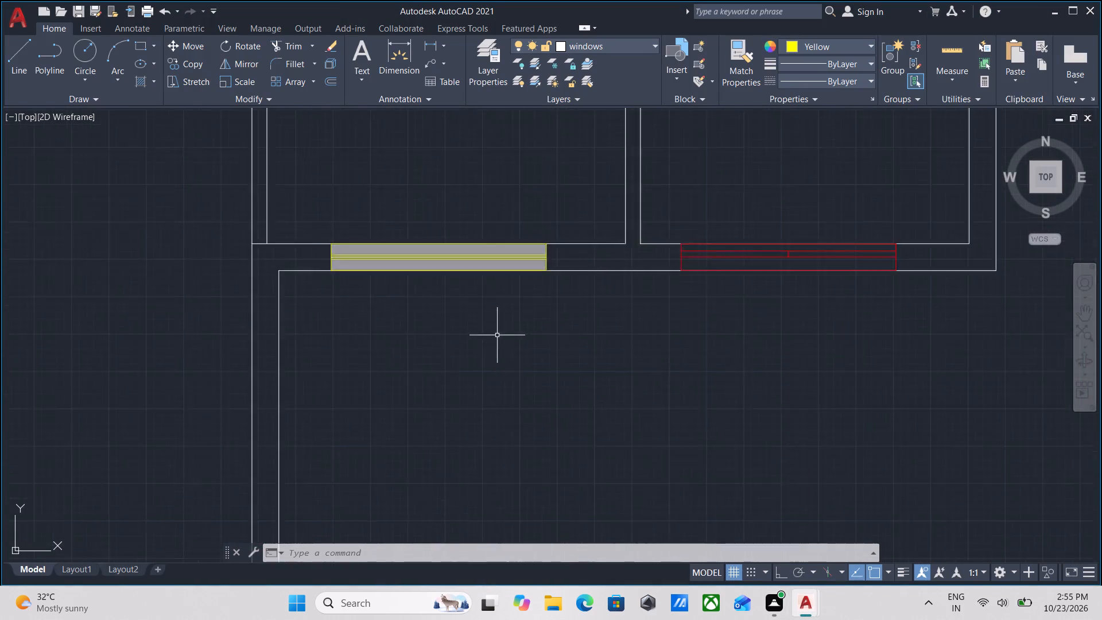
scroll(498, 335, up, 1)
scroll(558, 347, down, 3)
middle_drag(558, 347, 390, 397)
scroll(642, 417, down, 1)
scroll(733, 435, up, 2)
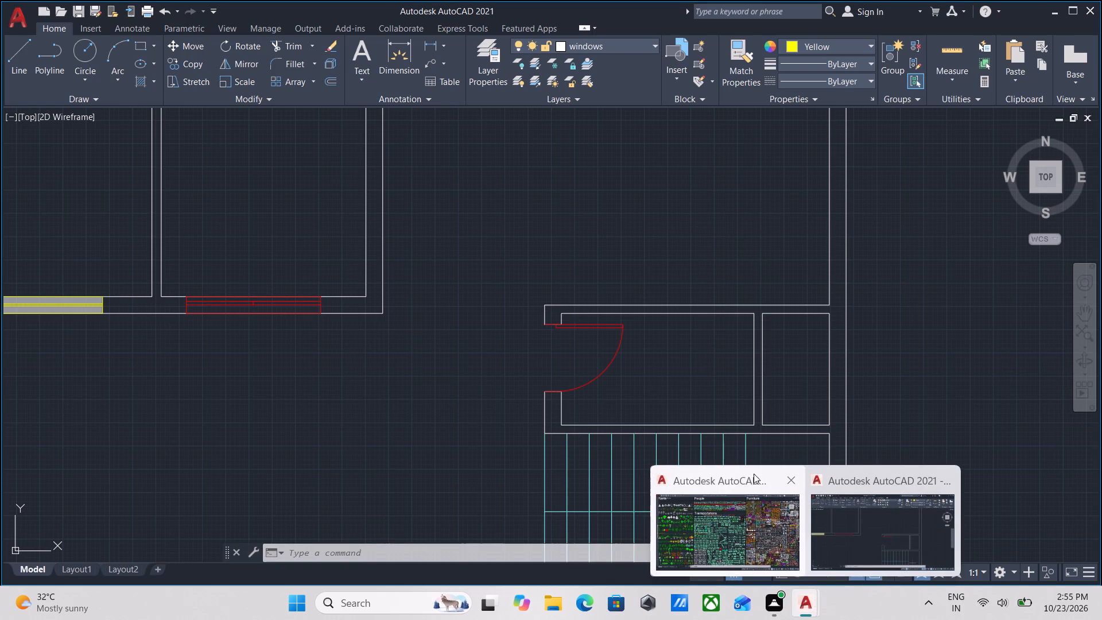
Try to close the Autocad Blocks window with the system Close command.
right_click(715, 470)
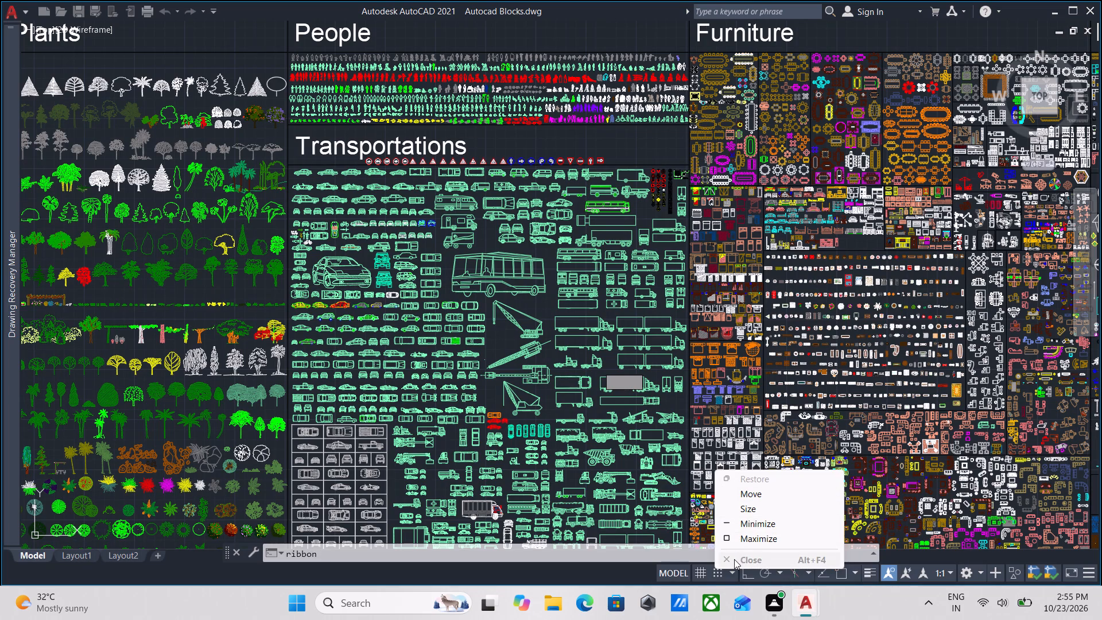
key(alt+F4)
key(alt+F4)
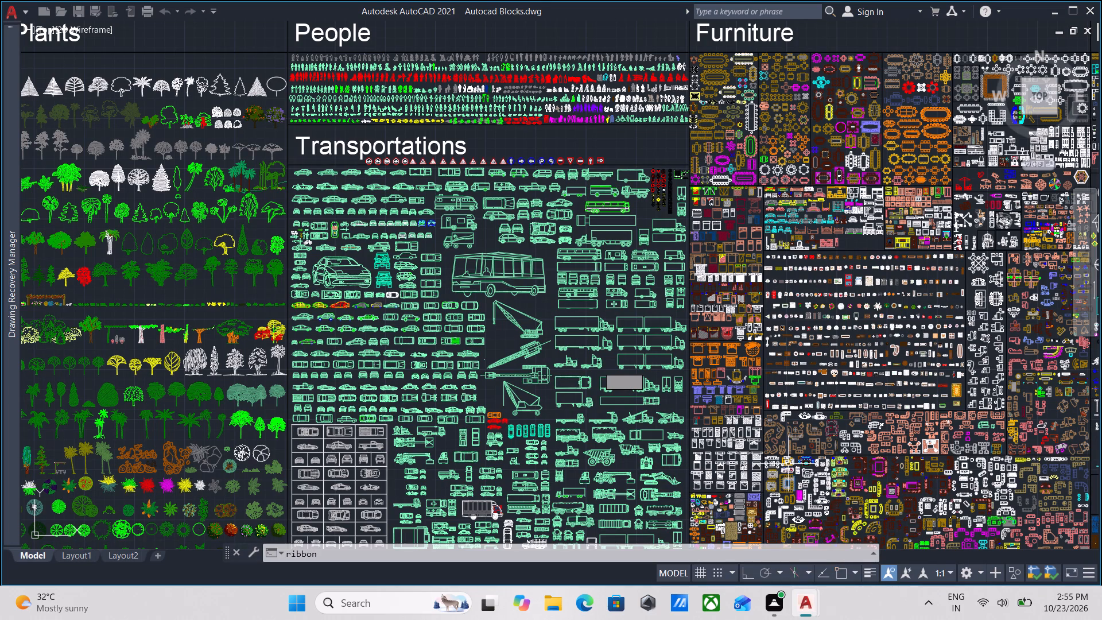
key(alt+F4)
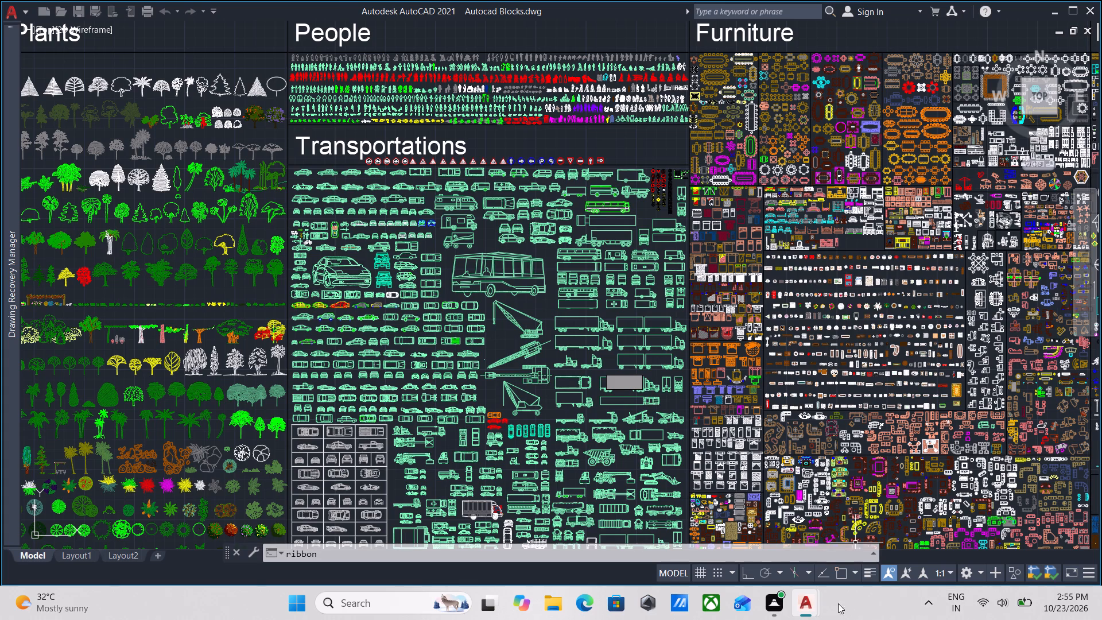
Switch back to the floor plan and examine the upper rooms, the windows and doors along the walls, and the staircase area.
click(862, 527)
scroll(565, 408, up, 3)
scroll(555, 407, down, 3)
middle_drag(584, 410, 729, 417)
scroll(403, 401, down, 2)
middle_drag(403, 401, 536, 411)
scroll(439, 393, down, 1)
middle_drag(439, 393, 510, 410)
scroll(549, 398, up, 3)
scroll(549, 398, down, 2)
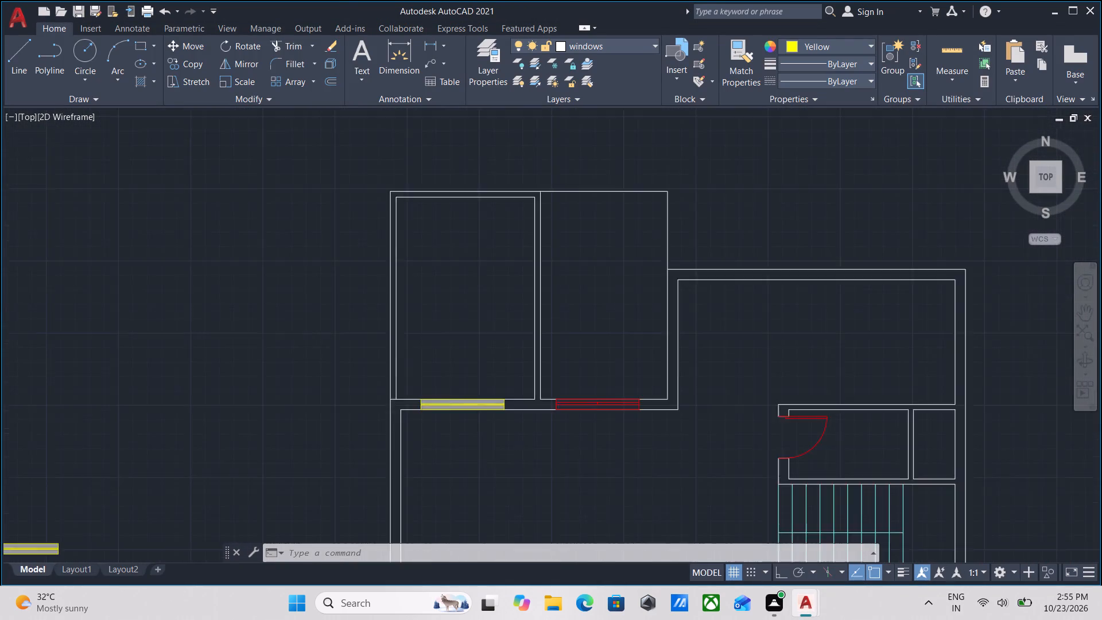
middle_drag(549, 398, 591, 406)
scroll(583, 395, up, 1)
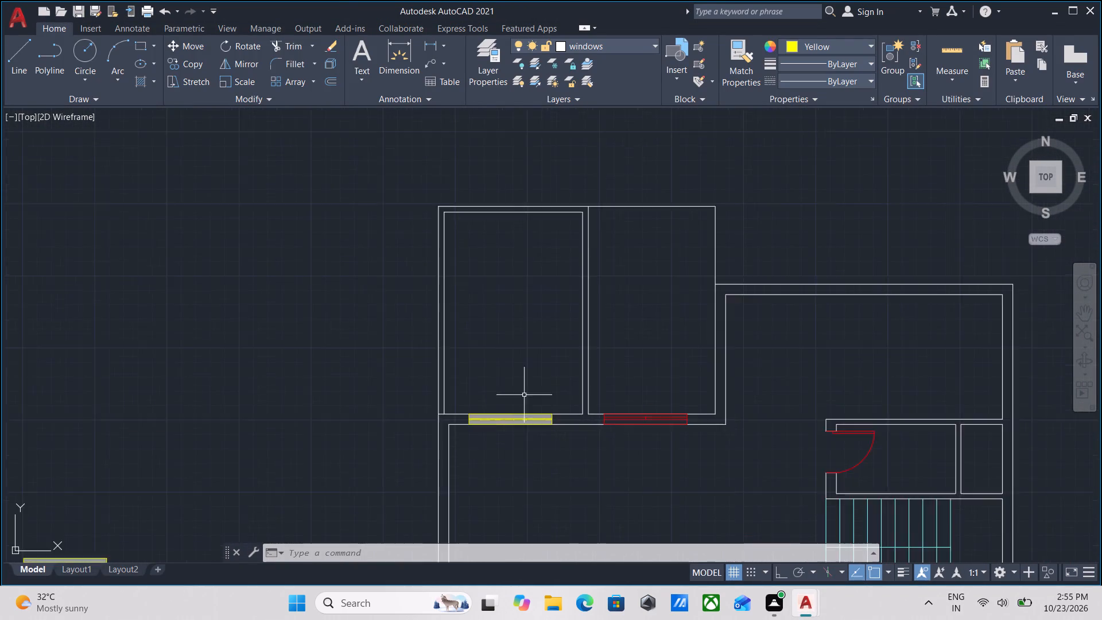
middle_drag(500, 392, 562, 320)
scroll(550, 423, down, 2)
middle_drag(539, 420, 531, 345)
scroll(599, 382, up, 2)
scroll(599, 383, down, 2)
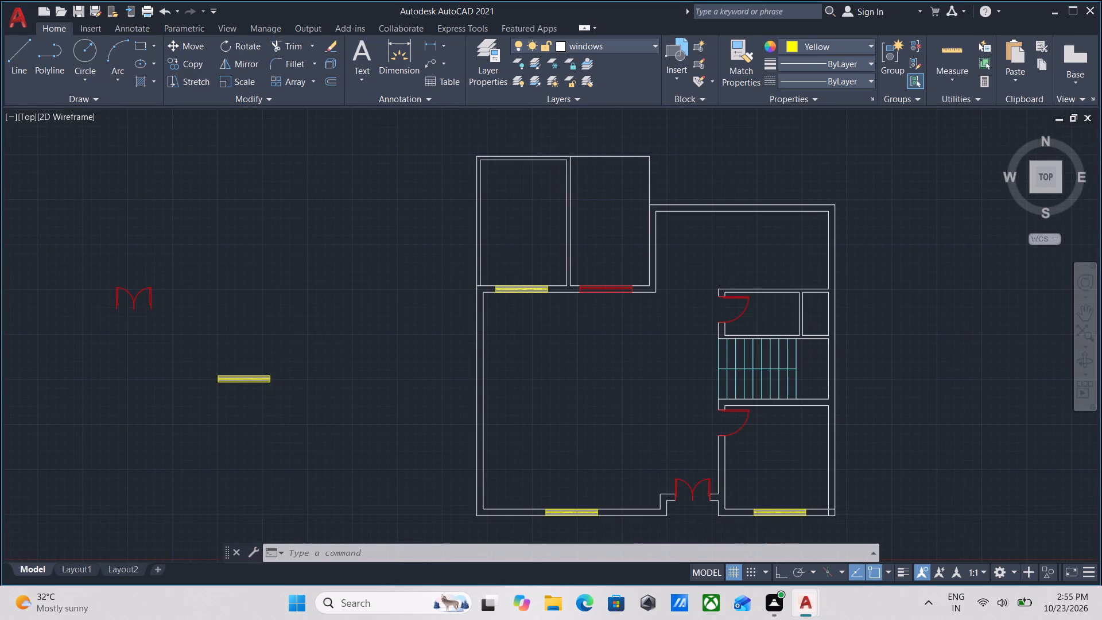
scroll(599, 383, down, 2)
middle_drag(599, 383, 588, 317)
scroll(588, 317, up, 3)
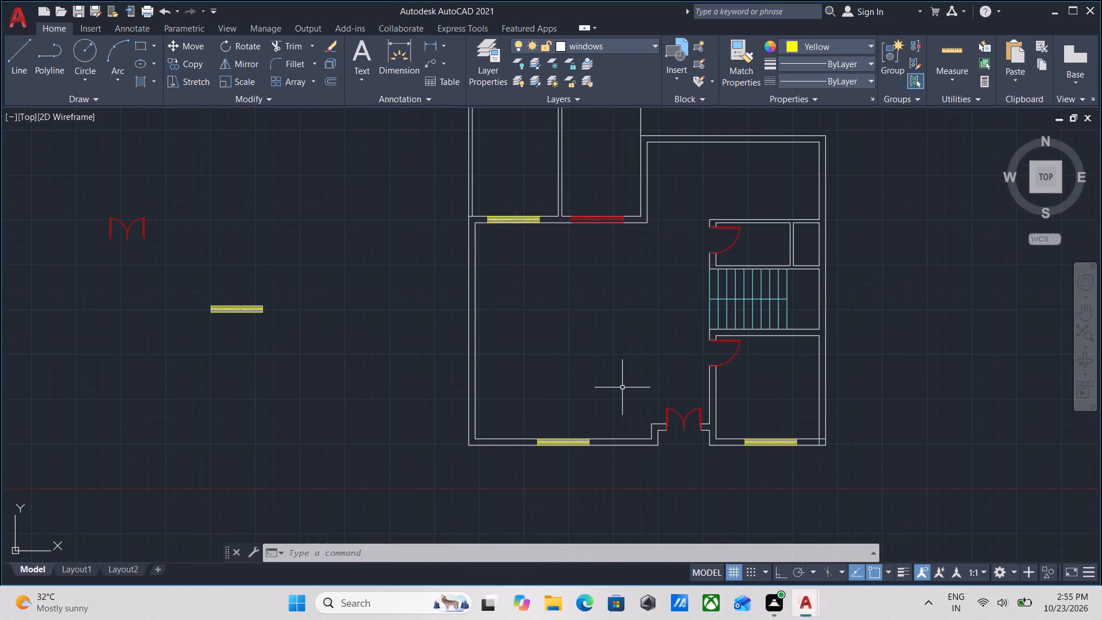
scroll(622, 387, down, 1)
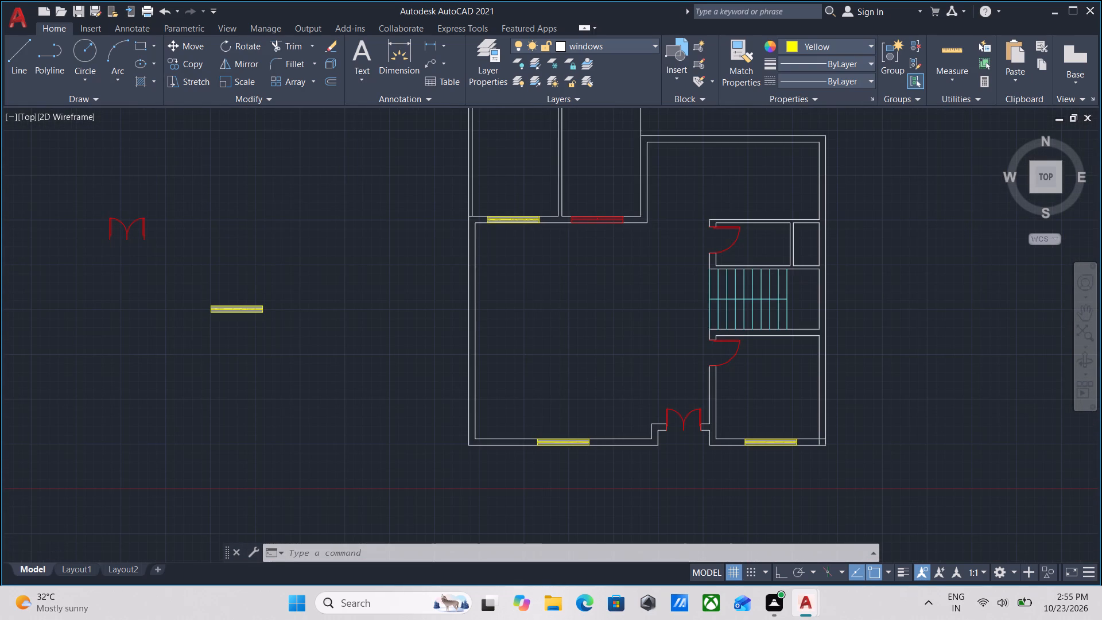
middle_drag(622, 387, 690, 396)
middle_drag(689, 387, 698, 428)
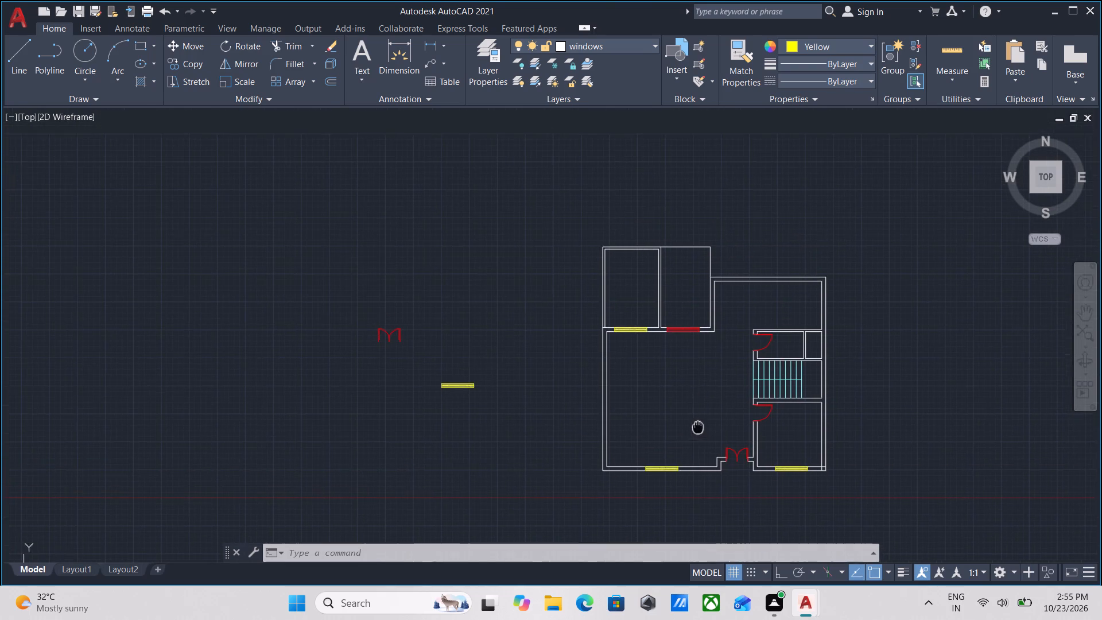
middle_drag(698, 428, 698, 428)
scroll(657, 379, up, 1)
scroll(861, 424, up, 1)
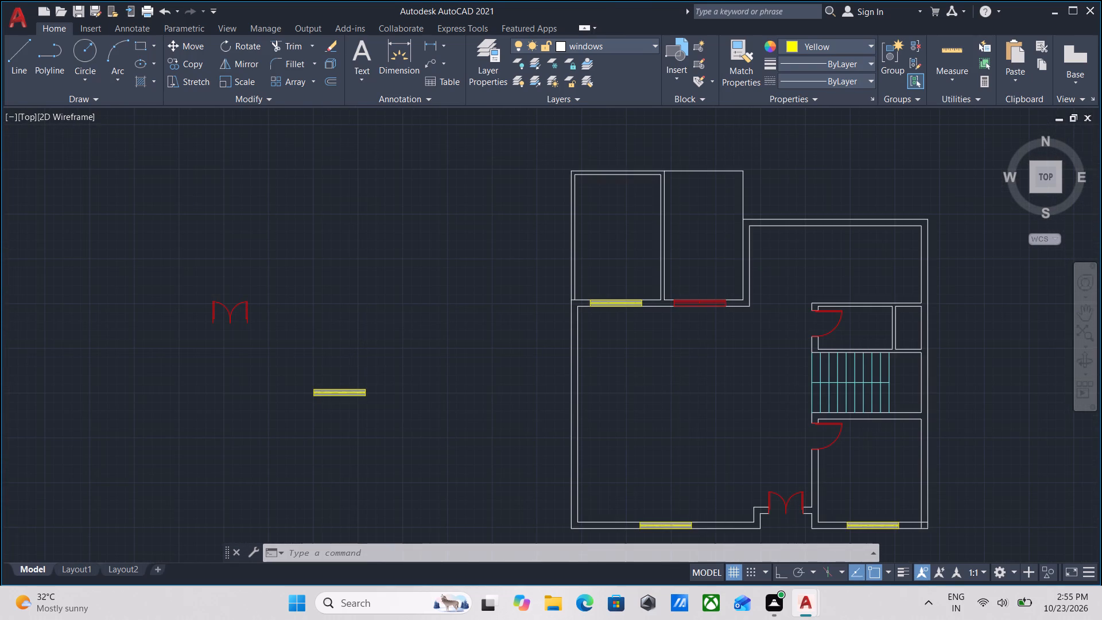
scroll(861, 424, down, 1)
middle_drag(860, 424, 815, 390)
scroll(844, 323, up, 2)
middle_drag(844, 322, 851, 404)
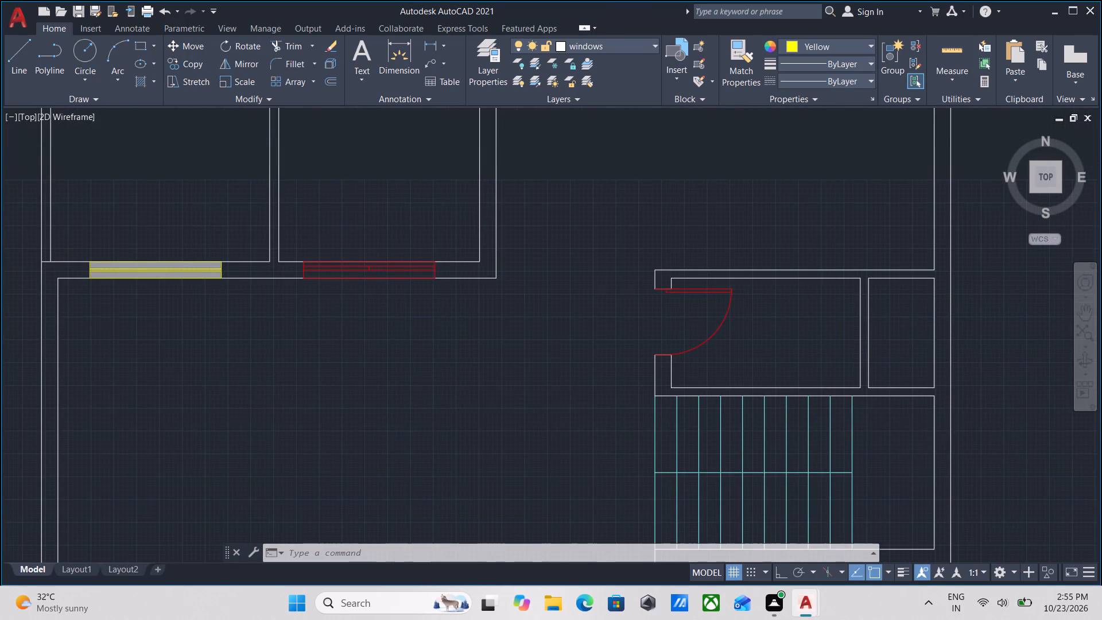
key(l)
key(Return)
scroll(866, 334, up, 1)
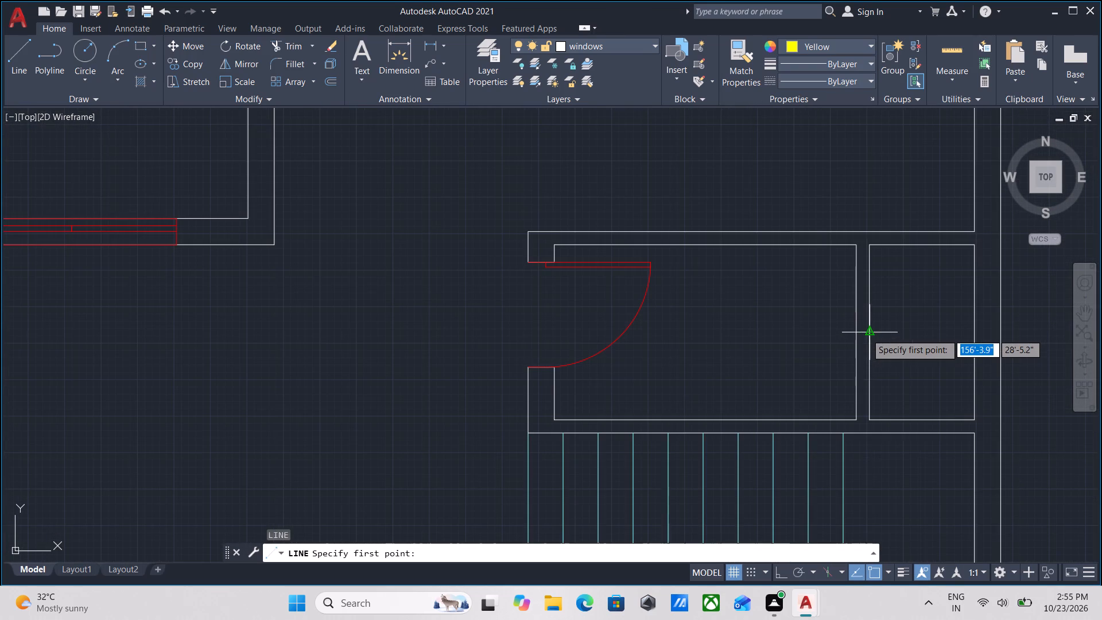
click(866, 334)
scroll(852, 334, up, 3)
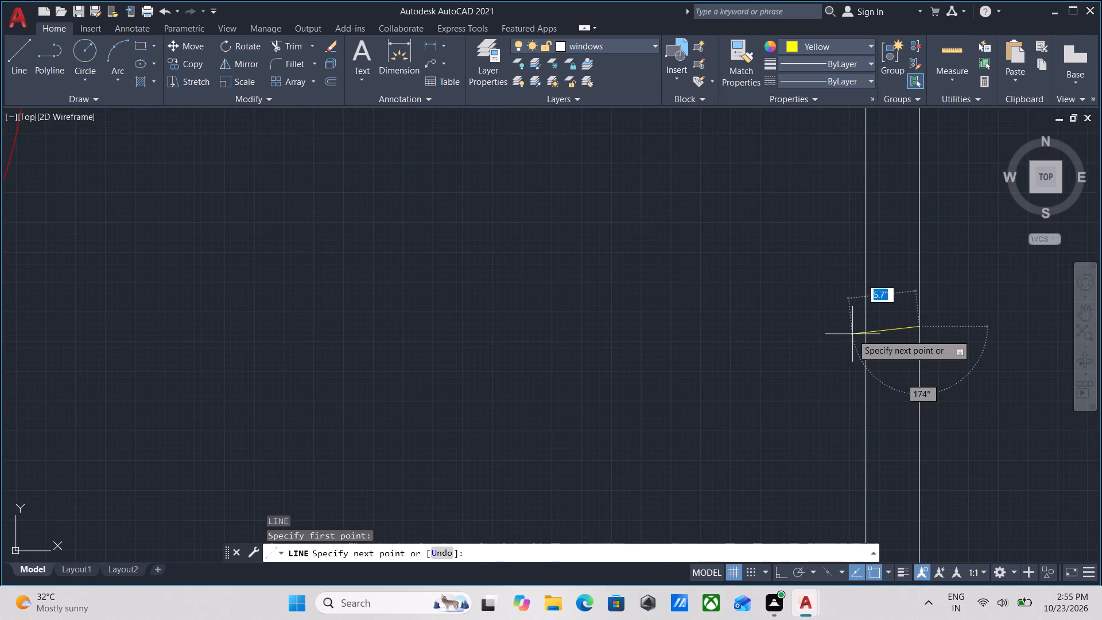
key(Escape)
Make layer 0 the current layer.
click(639, 44)
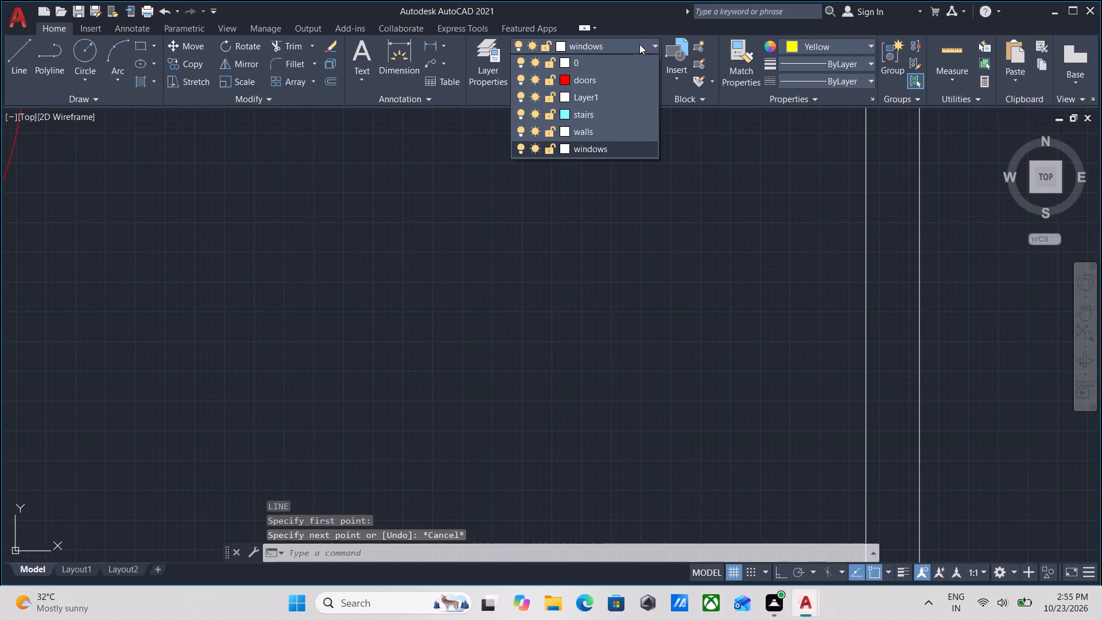
click(608, 67)
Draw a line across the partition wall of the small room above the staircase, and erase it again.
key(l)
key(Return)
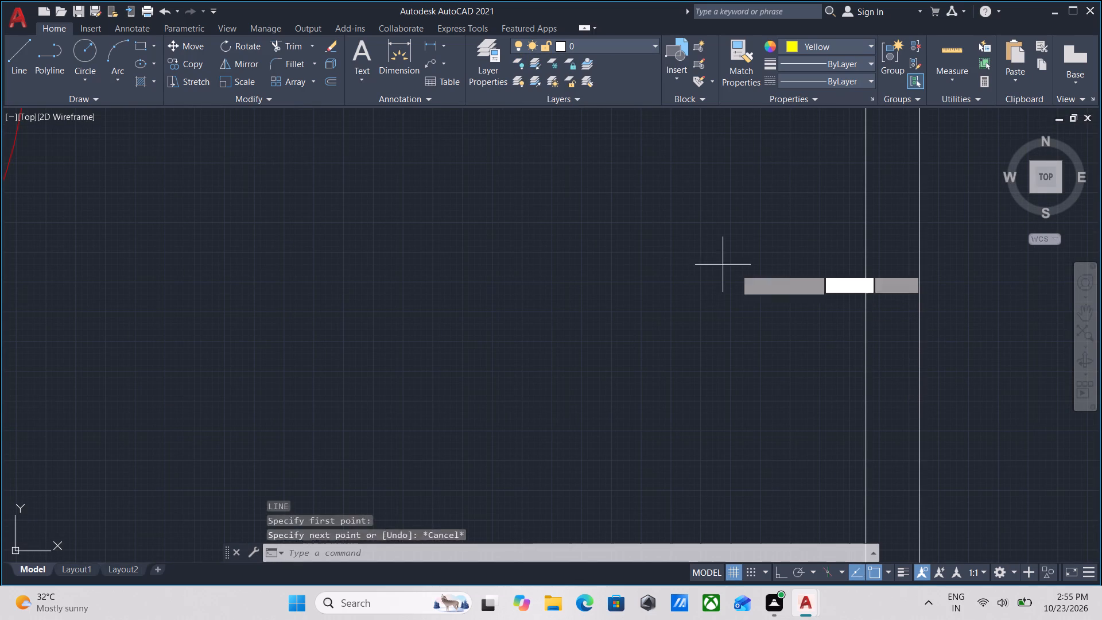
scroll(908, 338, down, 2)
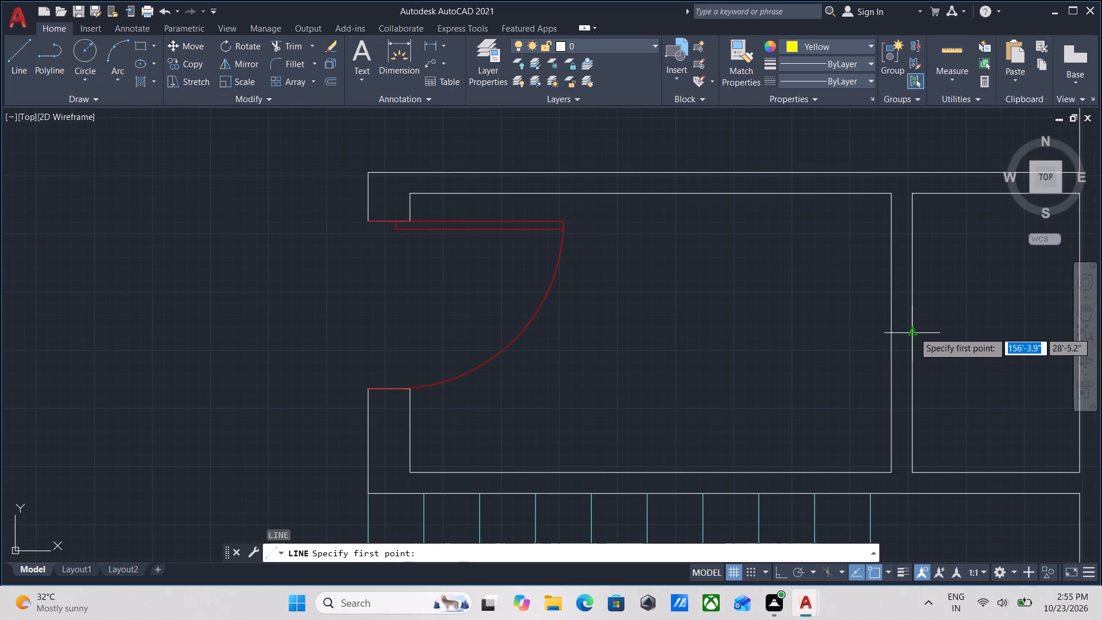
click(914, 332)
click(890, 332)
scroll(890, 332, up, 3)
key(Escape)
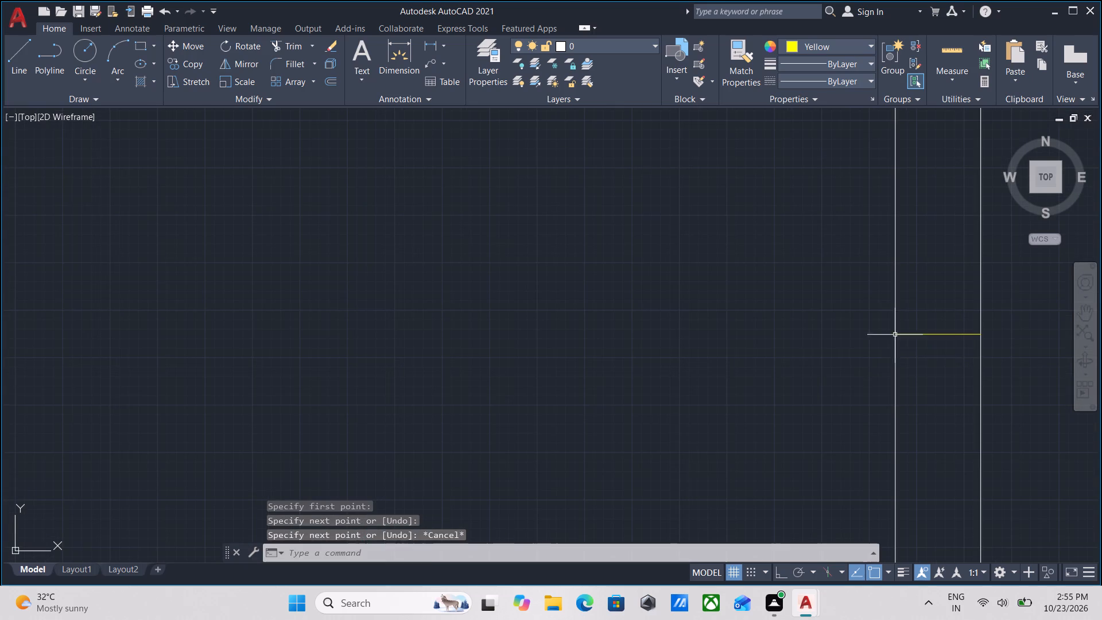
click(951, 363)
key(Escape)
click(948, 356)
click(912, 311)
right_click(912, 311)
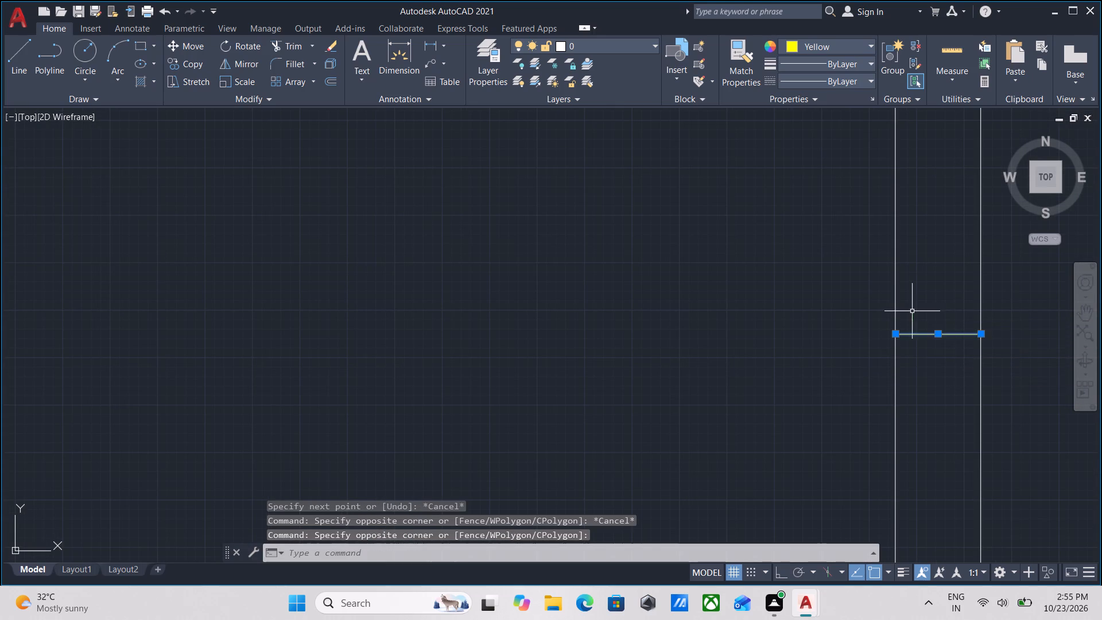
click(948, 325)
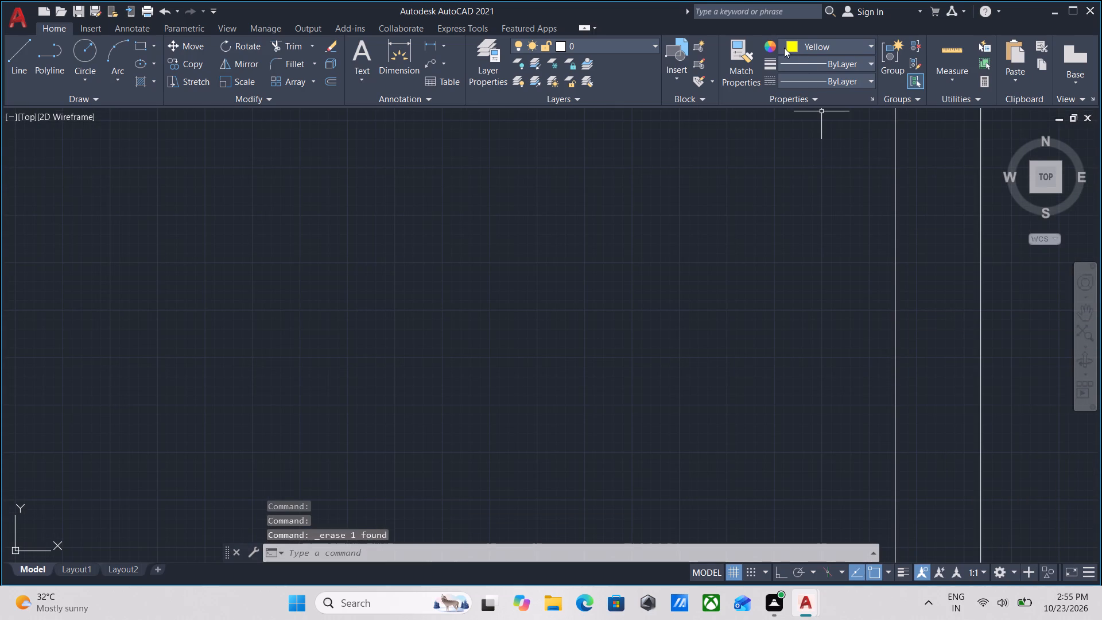
Set the object colour to White and draw a line across the partition wall of the small room above the staircase.
click(793, 45)
click(874, 189)
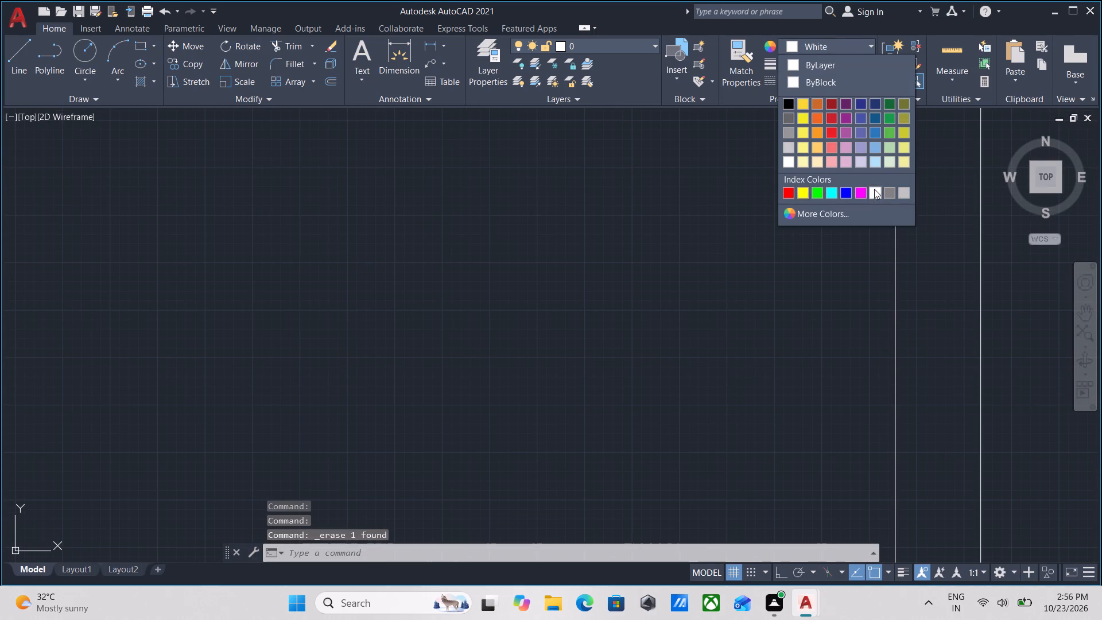
key(l)
key(Return)
scroll(901, 309, down, 3)
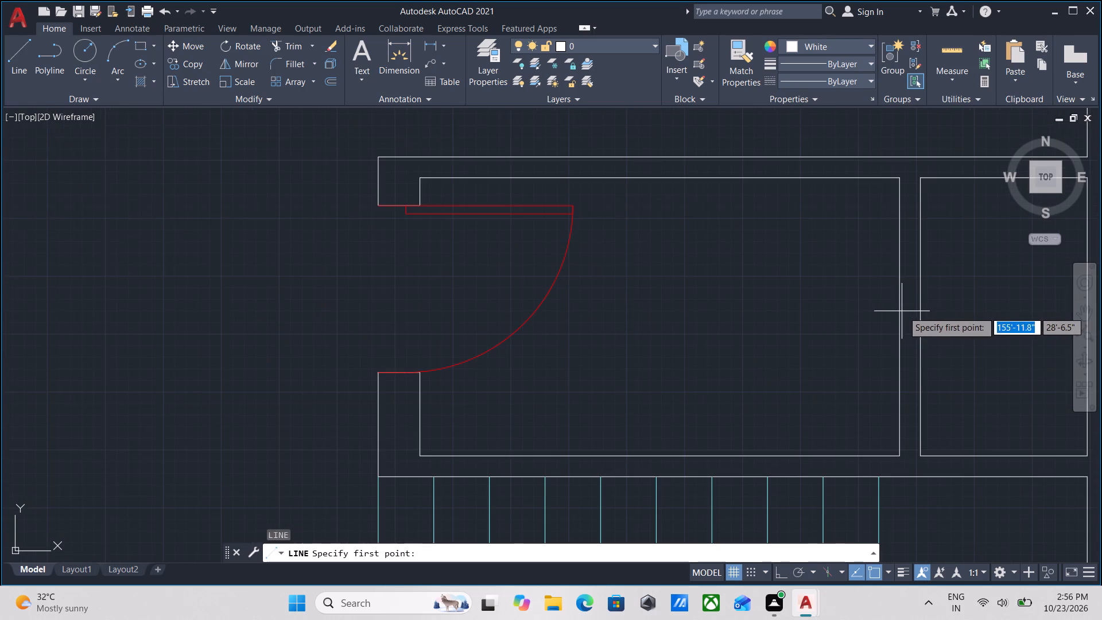
click(919, 315)
scroll(909, 315, up, 2)
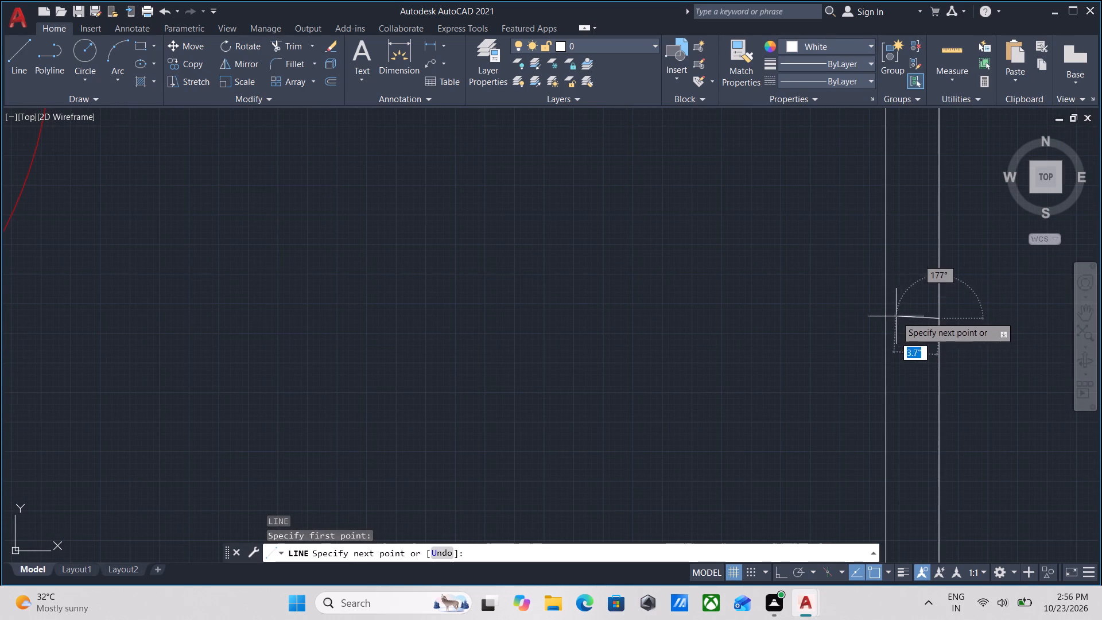
click(886, 319)
key(Escape)
scroll(886, 319, down, 2)
click(914, 333)
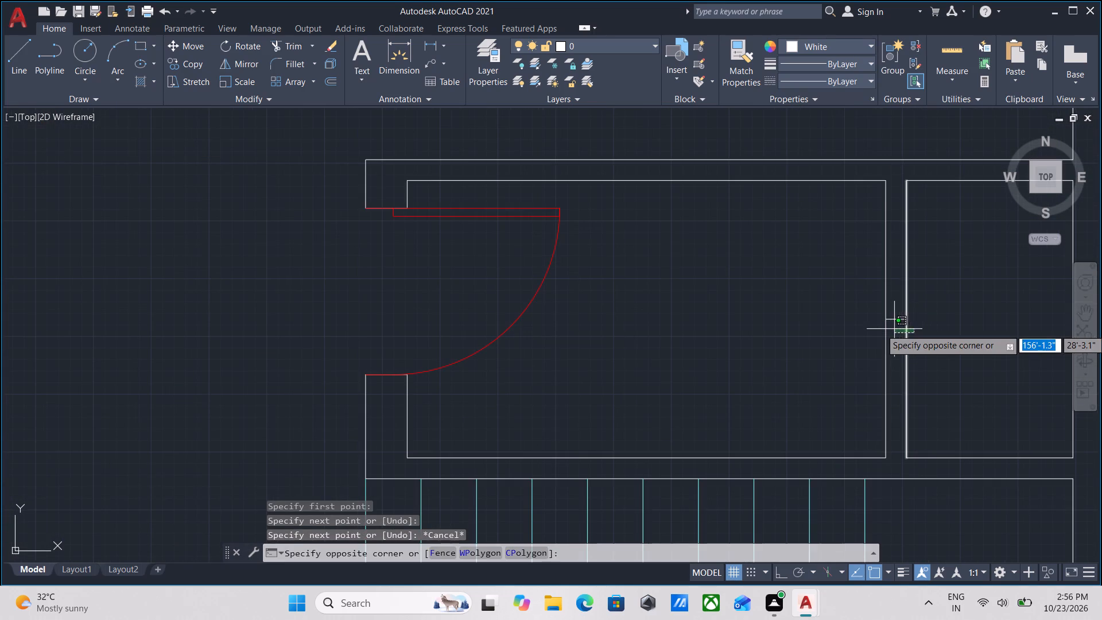
key(Escape)
Offset the short line across the partition wall upward by 2' to mark a door opening.
click(892, 326)
click(890, 311)
middle_drag(890, 311, 892, 350)
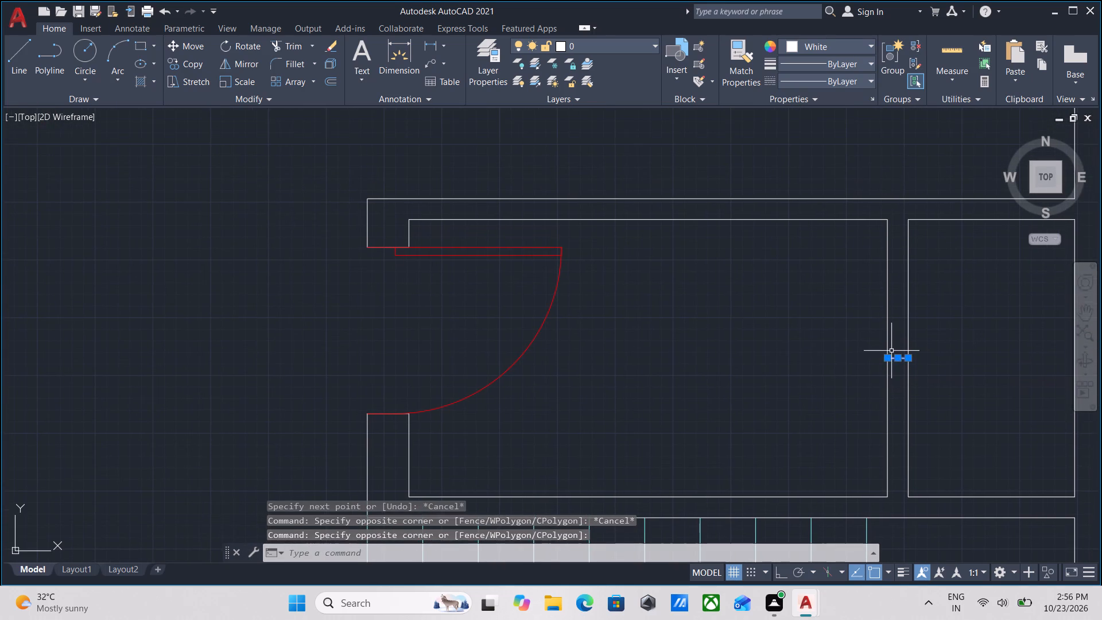
key(o)
key(Return)
scroll(897, 360, up, 2)
click(897, 360)
click(891, 297)
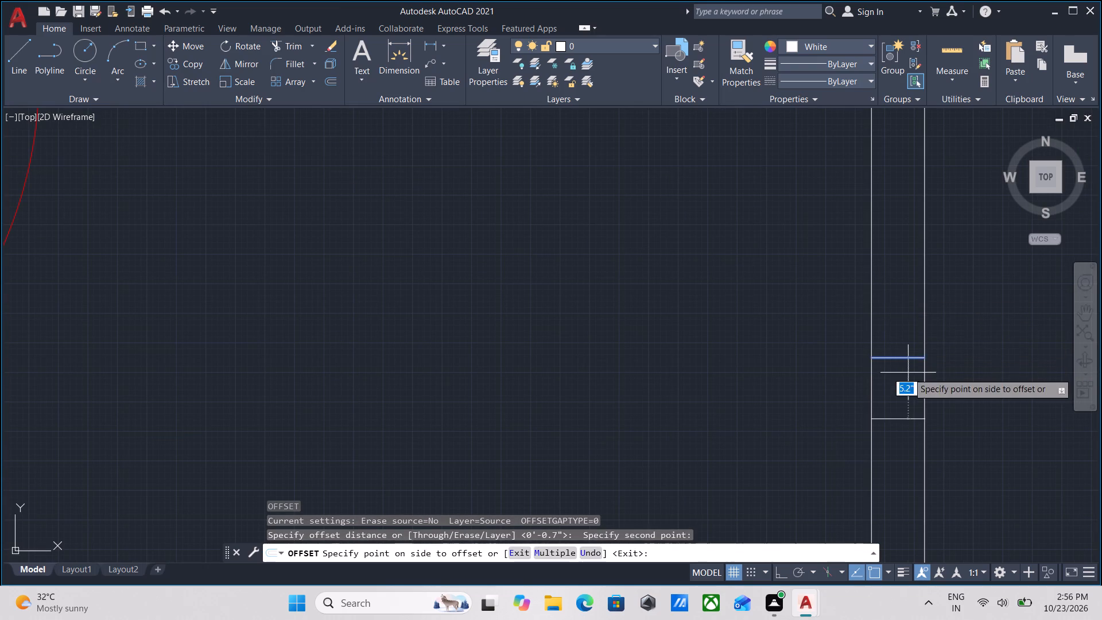
text(2')
key(Return)
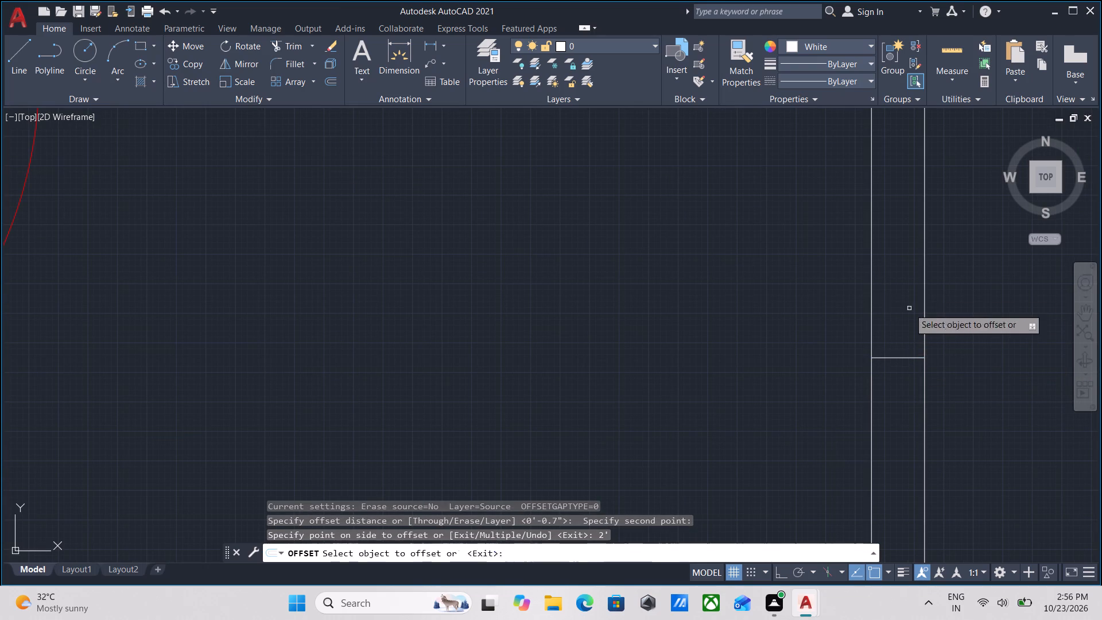
scroll(902, 355, down, 3)
middle_drag(901, 356, 888, 374)
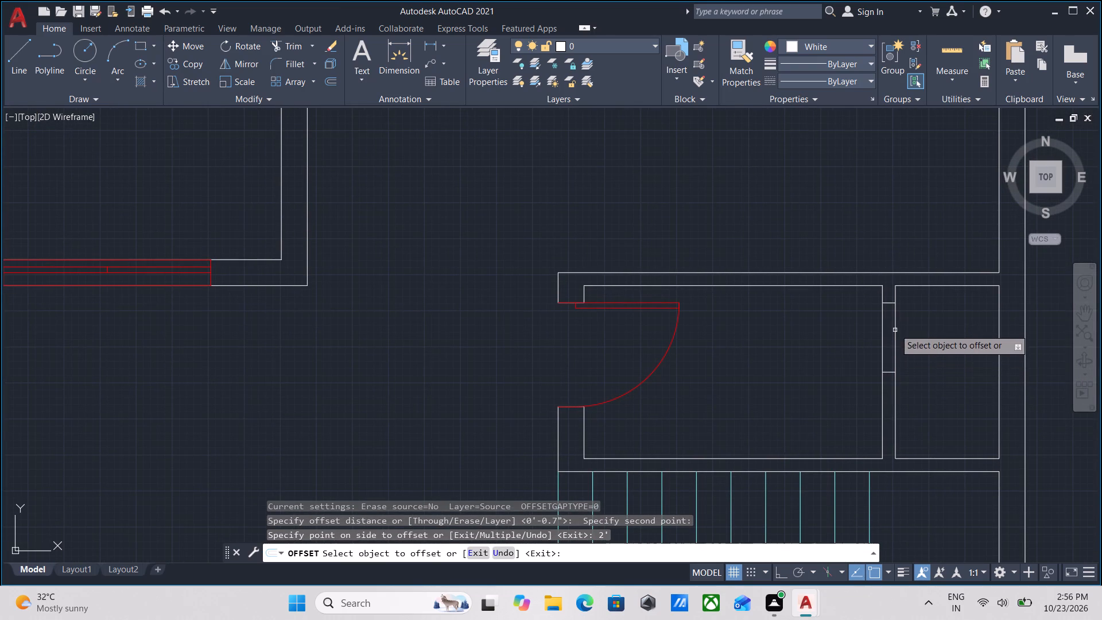
key(Escape)
Trim both partition wall lines between the two short cross lines to clear the door opening.
text(tr)
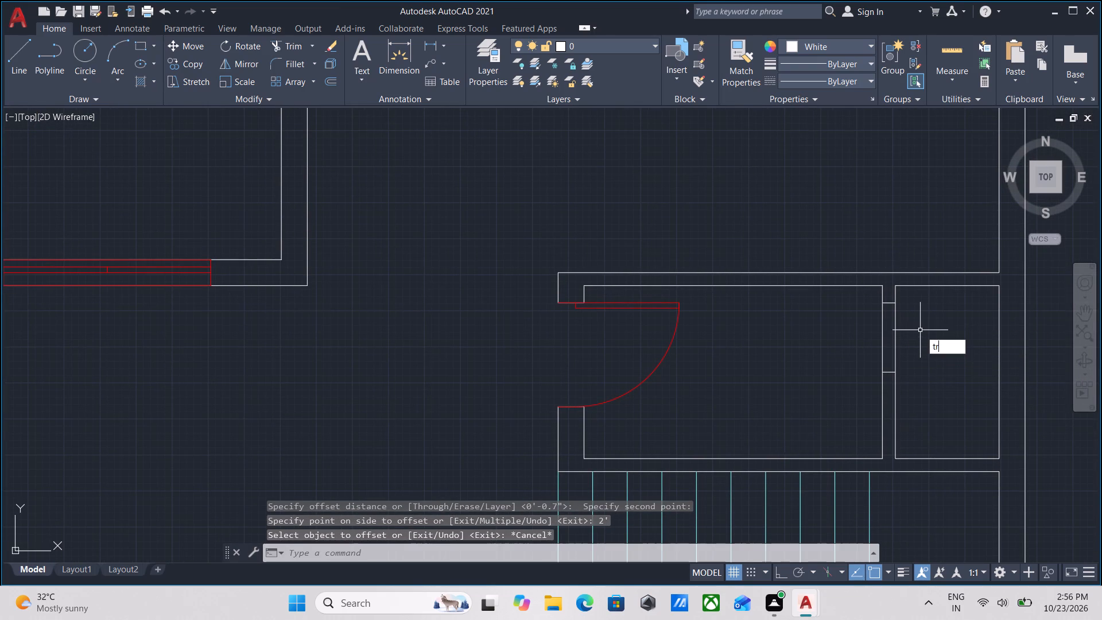
key(Return)
click(918, 330)
click(812, 342)
scroll(837, 339, down, 2)
middle_drag(837, 339, 848, 342)
key(Escape)
Copy the entrance door of the small room above the staircase to a free spot inside that room.
click(786, 363)
click(759, 335)
scroll(769, 345, up, 2)
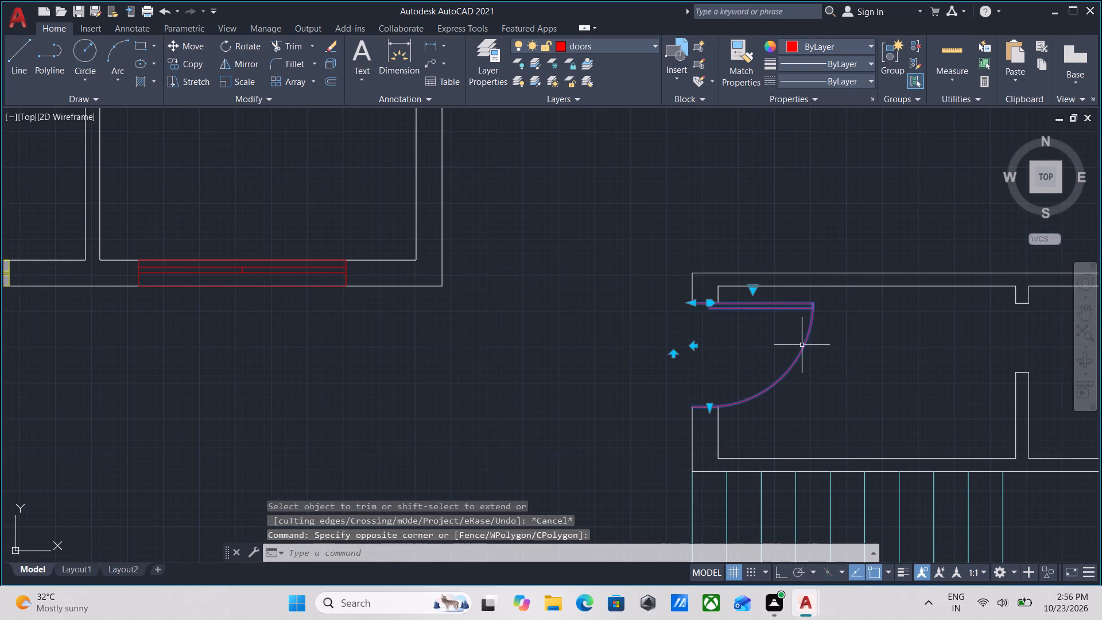
text(co)
key(Return)
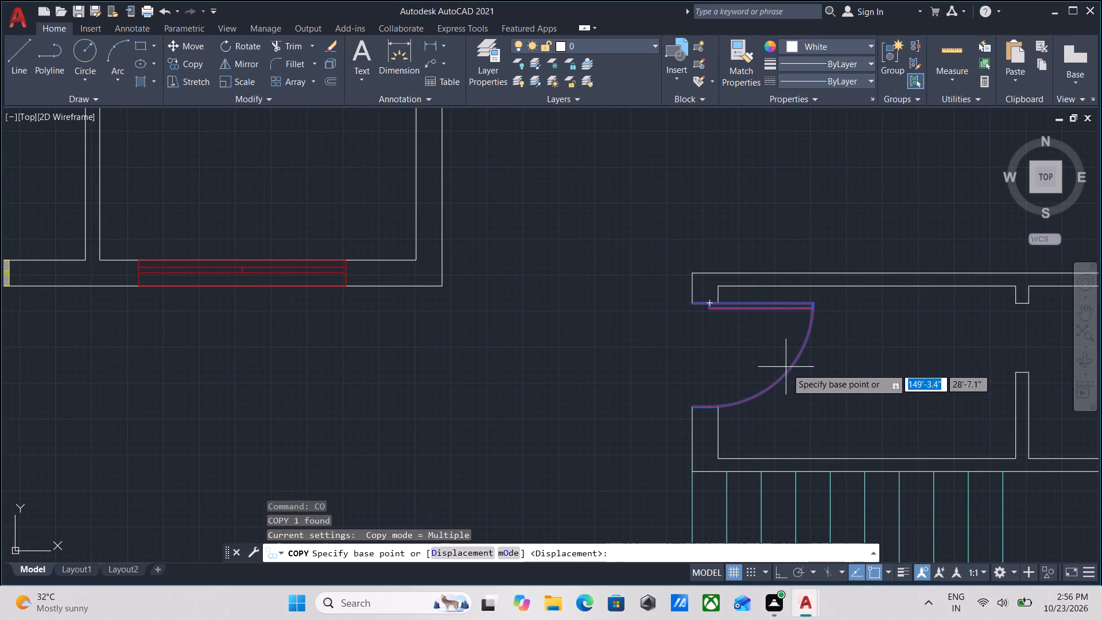
click(786, 369)
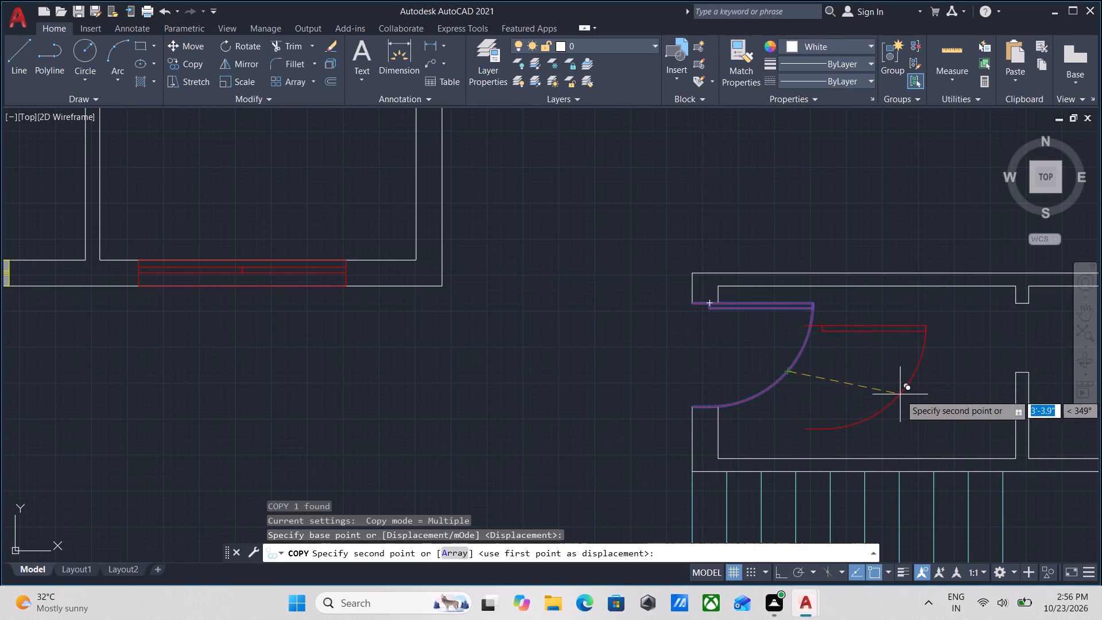
click(900, 394)
key(Escape)
Resize the copied door to a width of 2' by stretching its lower end upward.
click(923, 436)
click(890, 389)
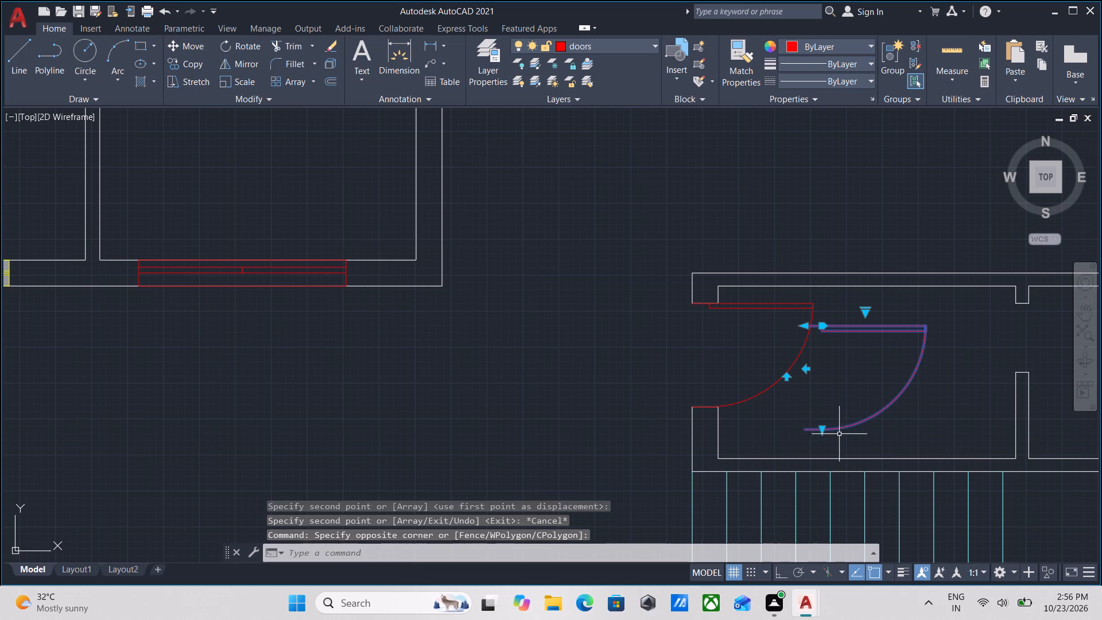
click(825, 429)
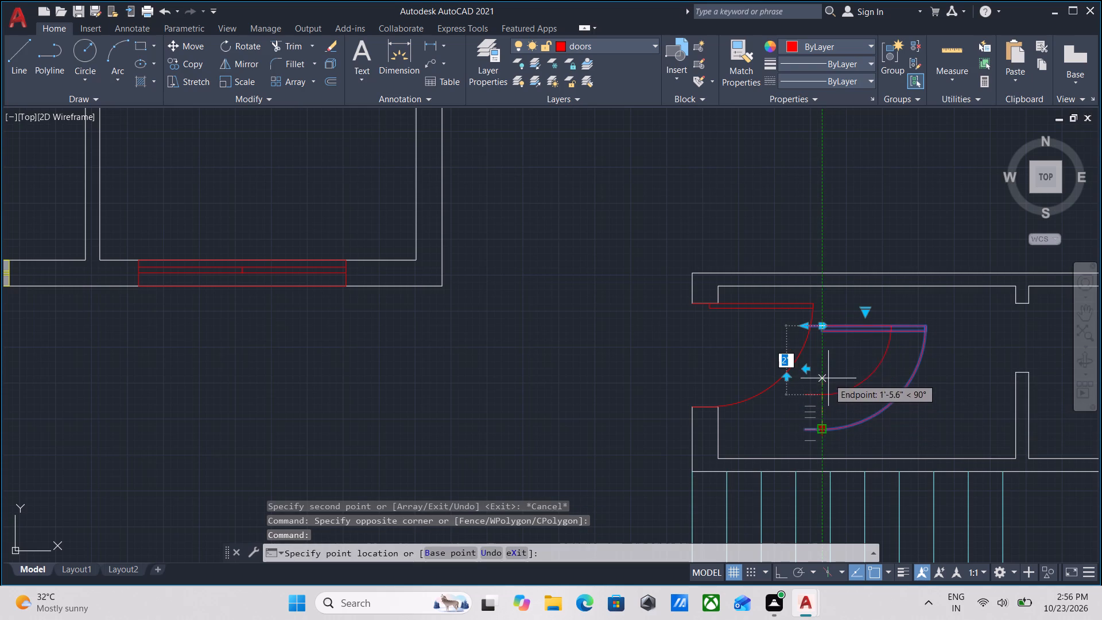
click(828, 377)
scroll(922, 390, up, 1)
key(Escape)
Mirror the 2' door about a vertical line through its jamb end and erase the original copy.
drag(867, 392, 848, 377)
click(805, 345)
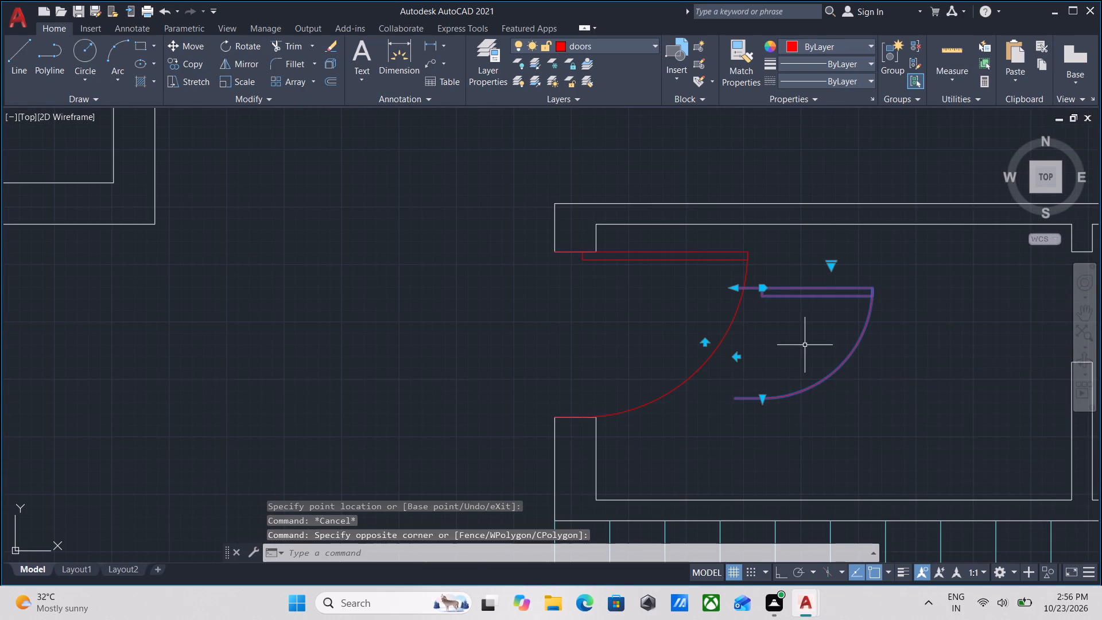
text(mi)
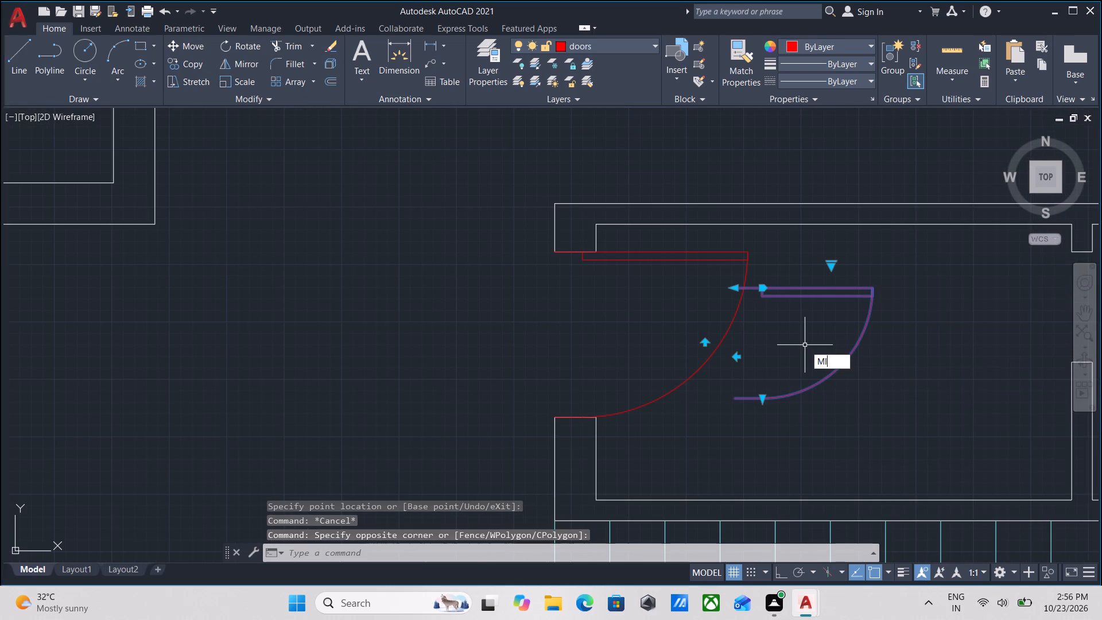
key(Return)
click(734, 401)
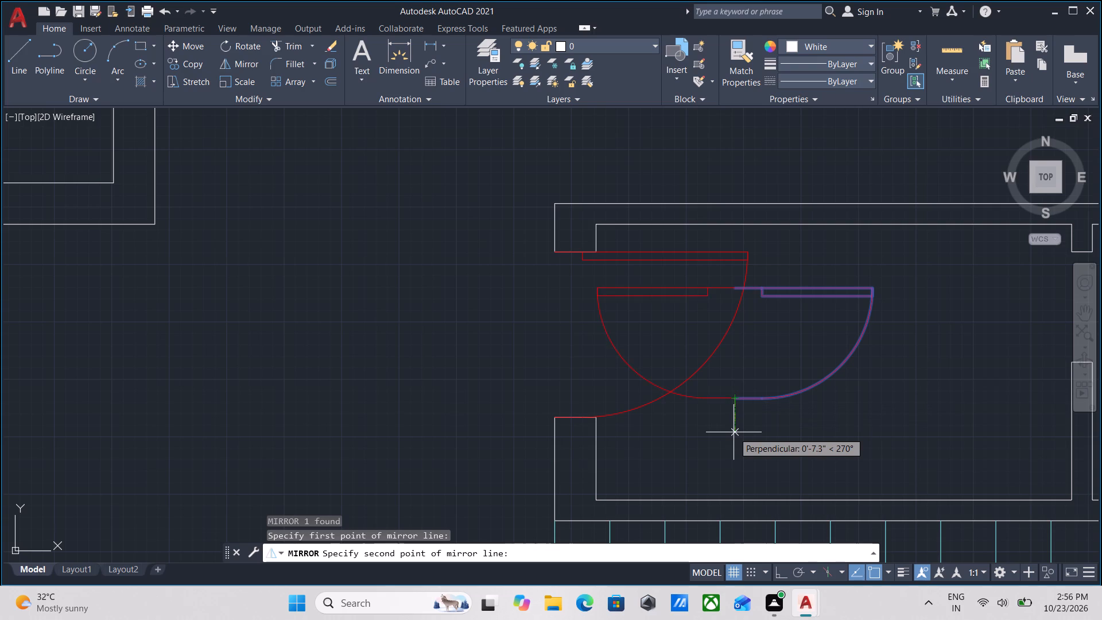
click(736, 451)
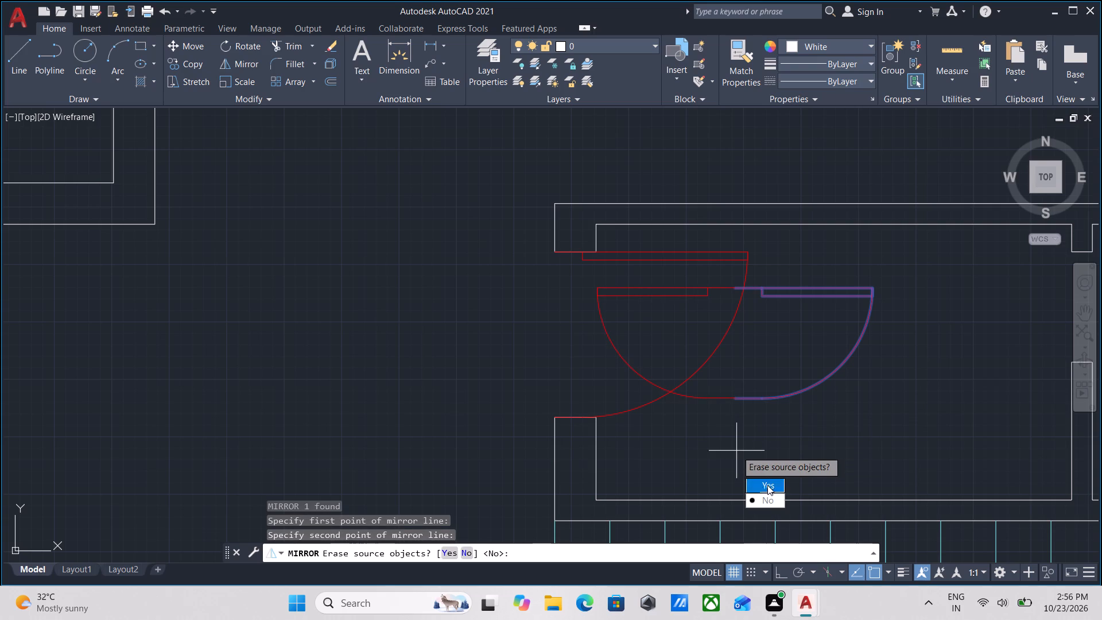
drag(769, 500, 736, 451)
click(820, 418)
click(791, 361)
right_click(791, 361)
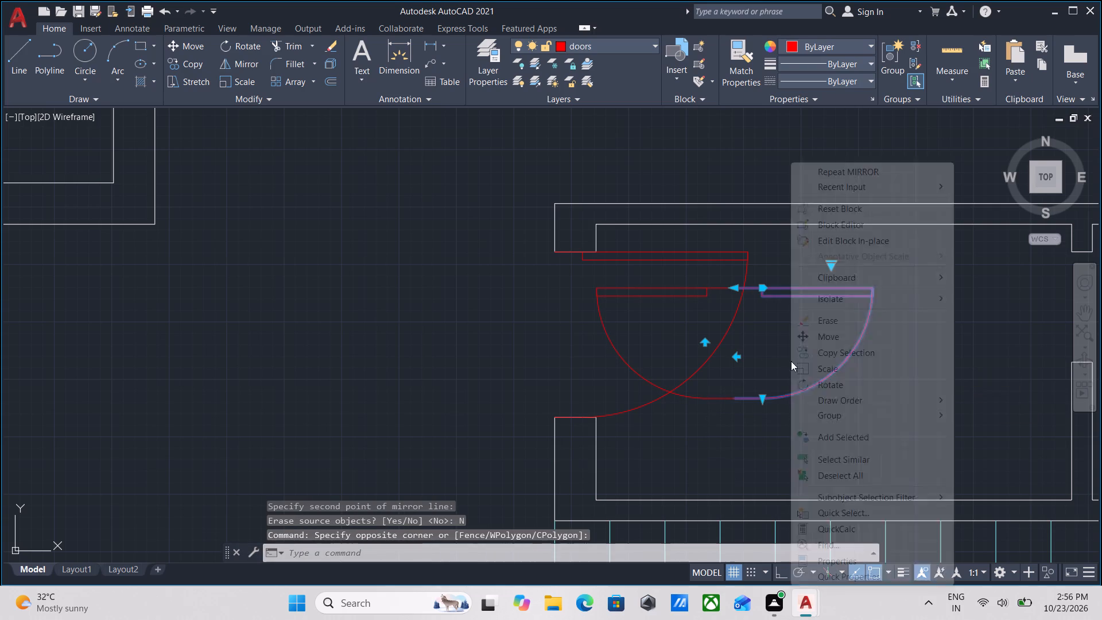
click(858, 324)
Move the mirrored 2' door by its upper jamb corner into the opening of the partition wall.
click(752, 409)
click(730, 397)
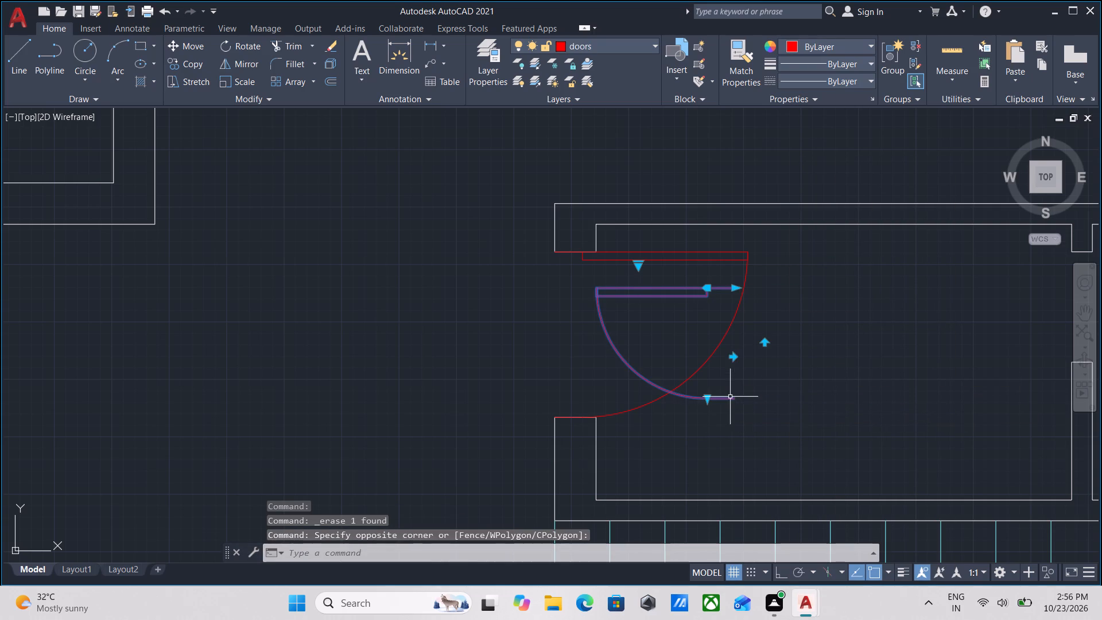
key(m)
key(Return)
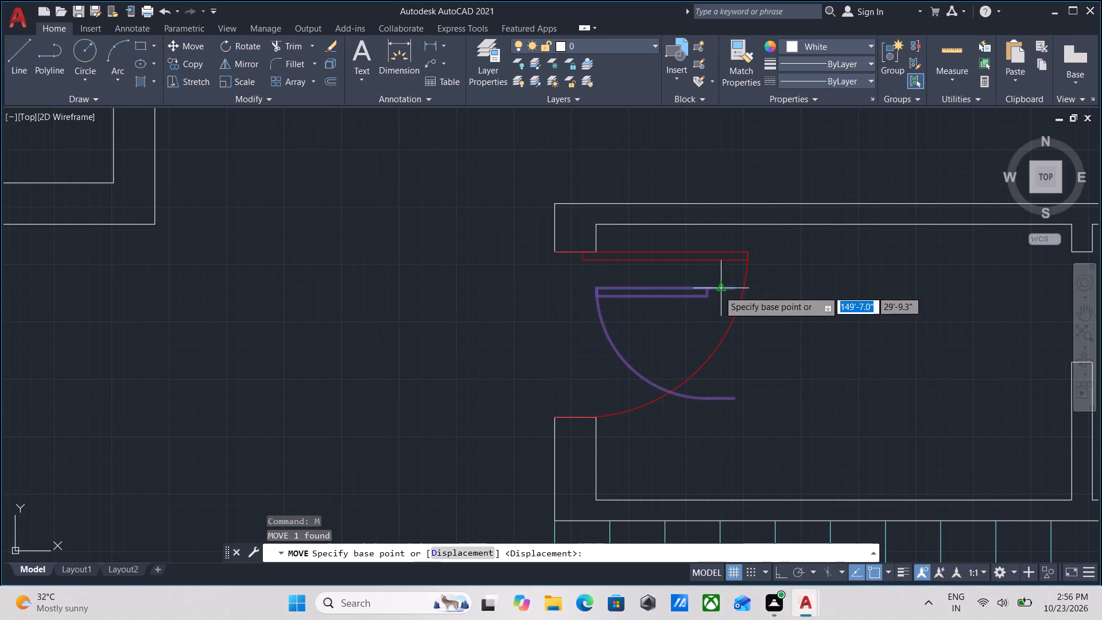
click(738, 285)
middle_drag(985, 294, 859, 343)
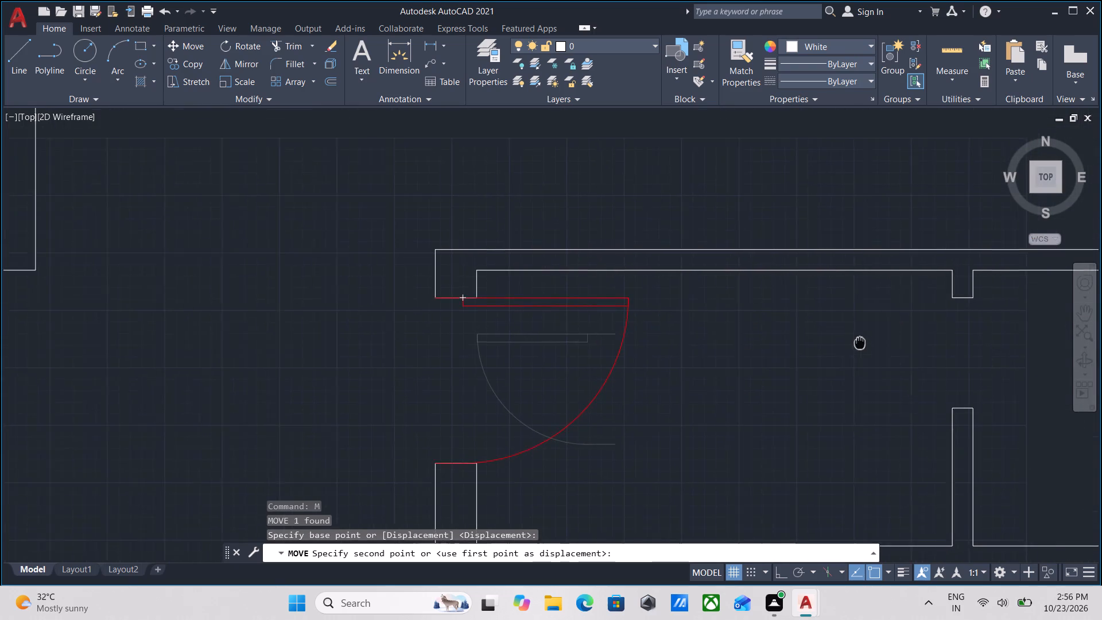
middle_drag(859, 343, 847, 347)
click(956, 306)
Examine the whole floor plan, including the upper rooms, the staircase area and the doors and windows along the walls.
scroll(767, 307, down, 3)
middle_drag(767, 307, 830, 307)
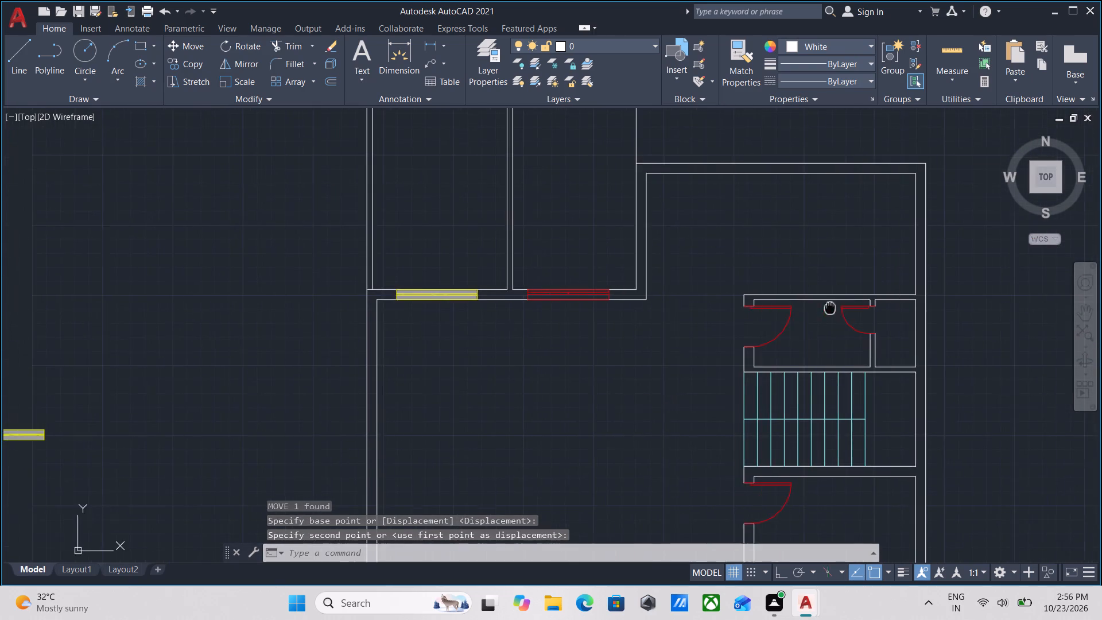
scroll(721, 311, down, 1)
middle_drag(721, 311, 733, 326)
scroll(589, 338, up, 2)
scroll(567, 317, down, 2)
middle_drag(567, 317, 595, 396)
scroll(602, 393, down, 2)
middle_drag(602, 393, 602, 392)
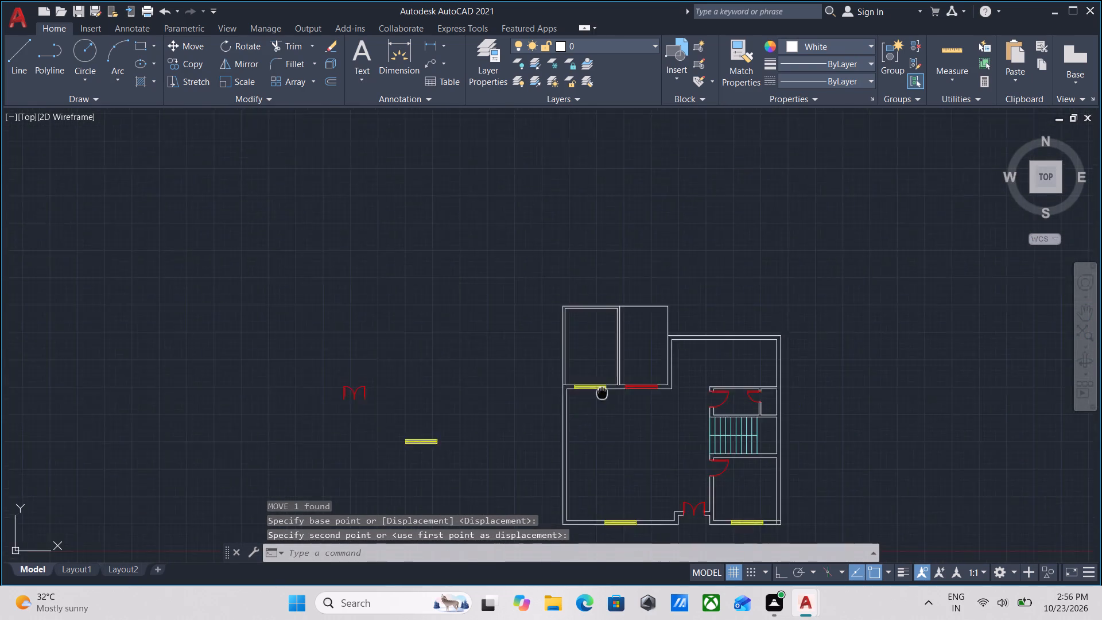
middle_drag(602, 392, 582, 250)
scroll(680, 361, up, 1)
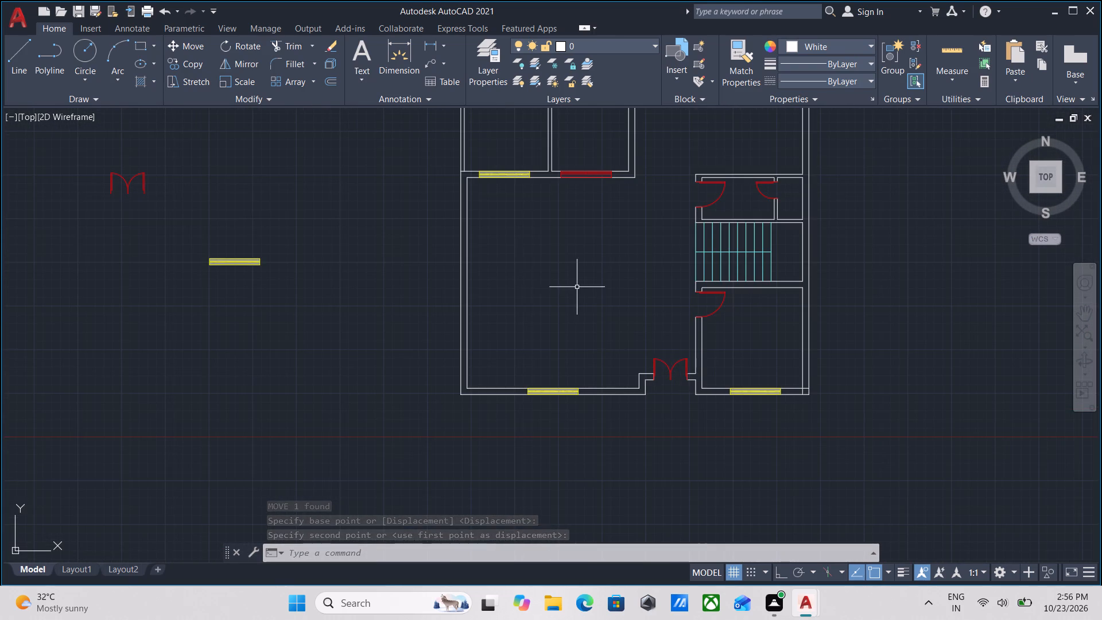
middle_drag(577, 287, 604, 405)
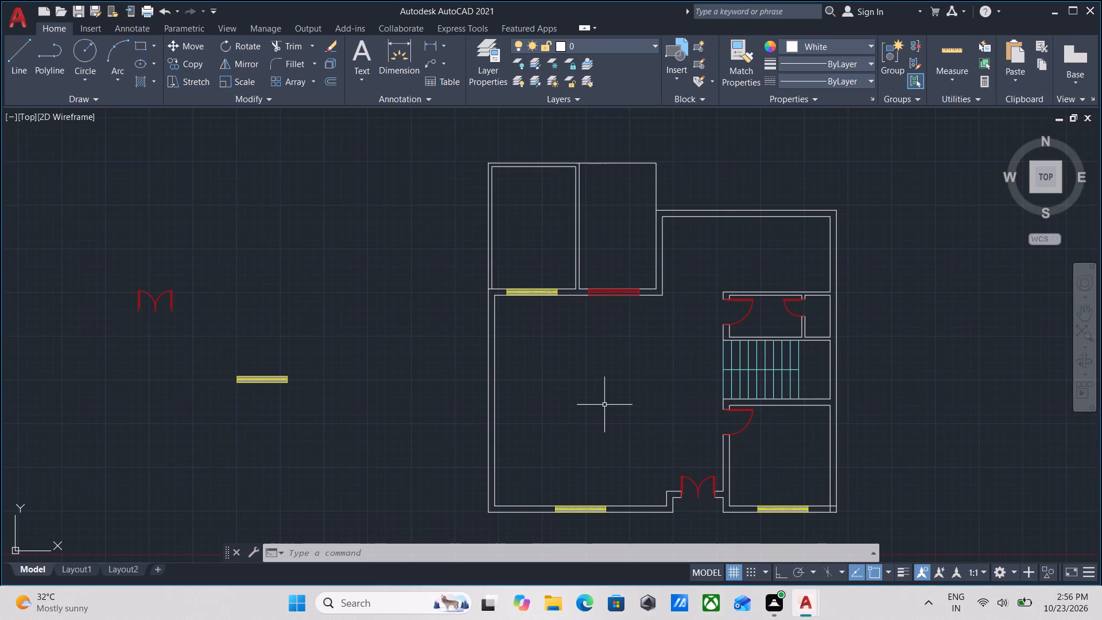
scroll(517, 322, up, 1)
Copy the yellow window from its lower-edge midpoint to the inner-line midpoint of the upper-right room's top wall.
scroll(511, 307, up, 2)
middle_drag(535, 269, 546, 335)
scroll(665, 300, up, 3)
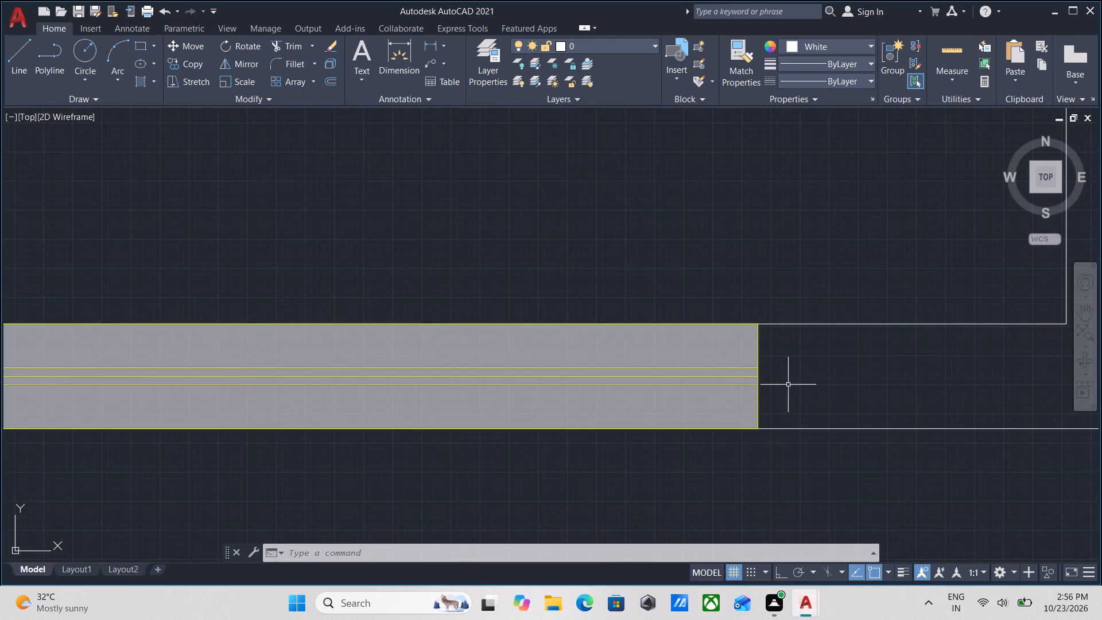
click(792, 385)
click(727, 361)
text(co)
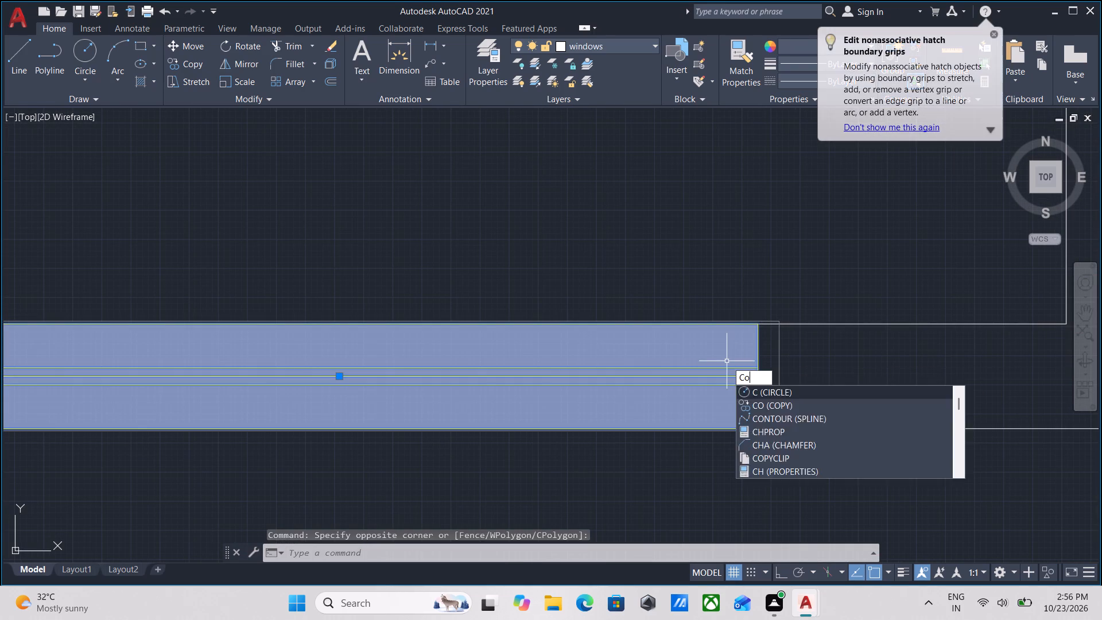
key(Return)
scroll(606, 392, down, 3)
click(540, 401)
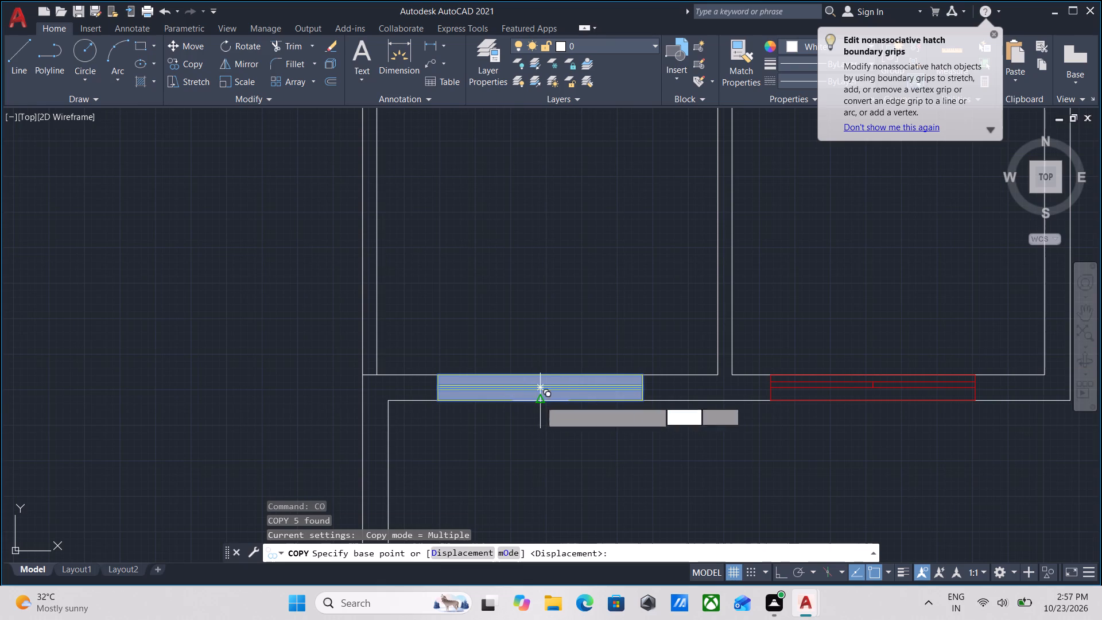
scroll(647, 285, down, 2)
middle_drag(643, 295, 261, 472)
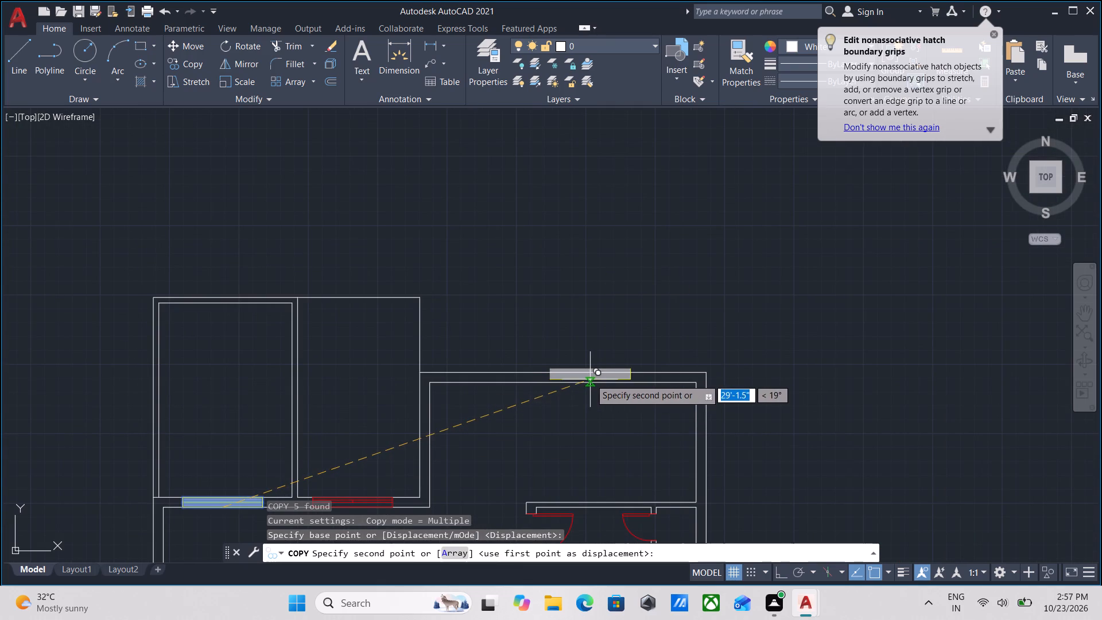
click(558, 381)
scroll(614, 367, down, 3)
middle_drag(580, 417, 656, 325)
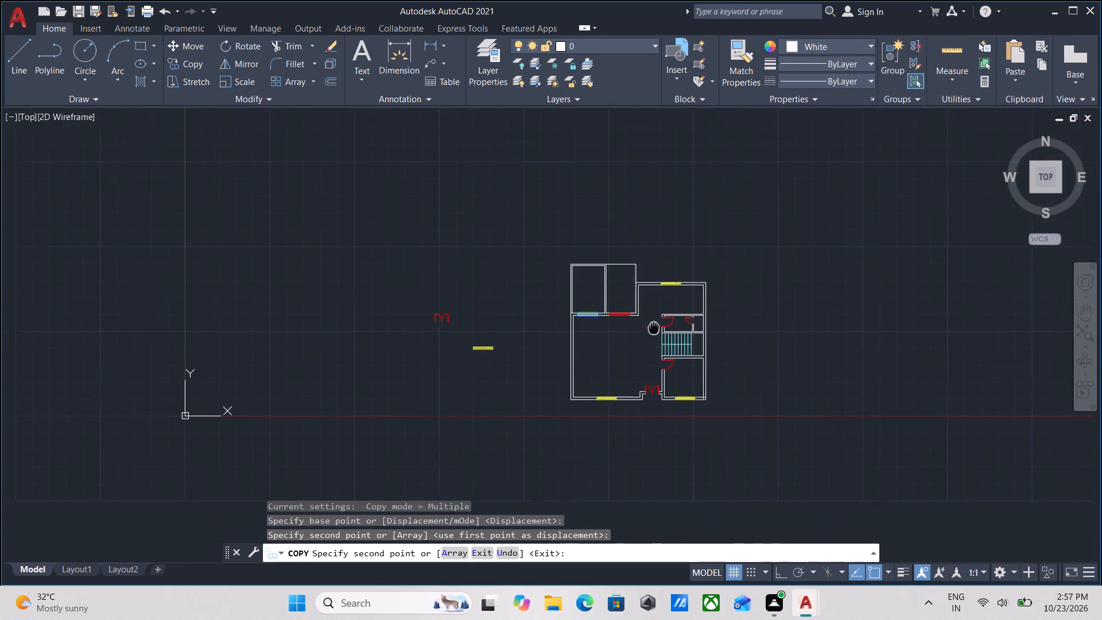
middle_drag(656, 325, 656, 324)
scroll(646, 364, up, 2)
key(Escape)
Examine the floor plan's upper rooms, staircase area and entrance, checking the windows and doors along the walls.
middle_drag(566, 347, 645, 448)
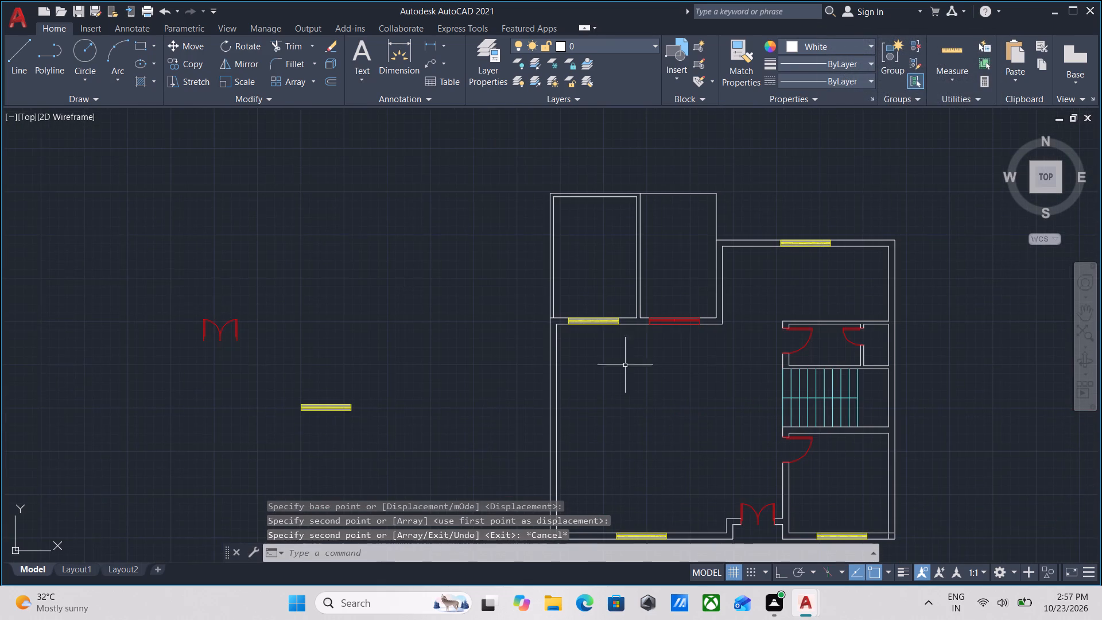
middle_drag(591, 249, 616, 335)
scroll(603, 351, up, 2)
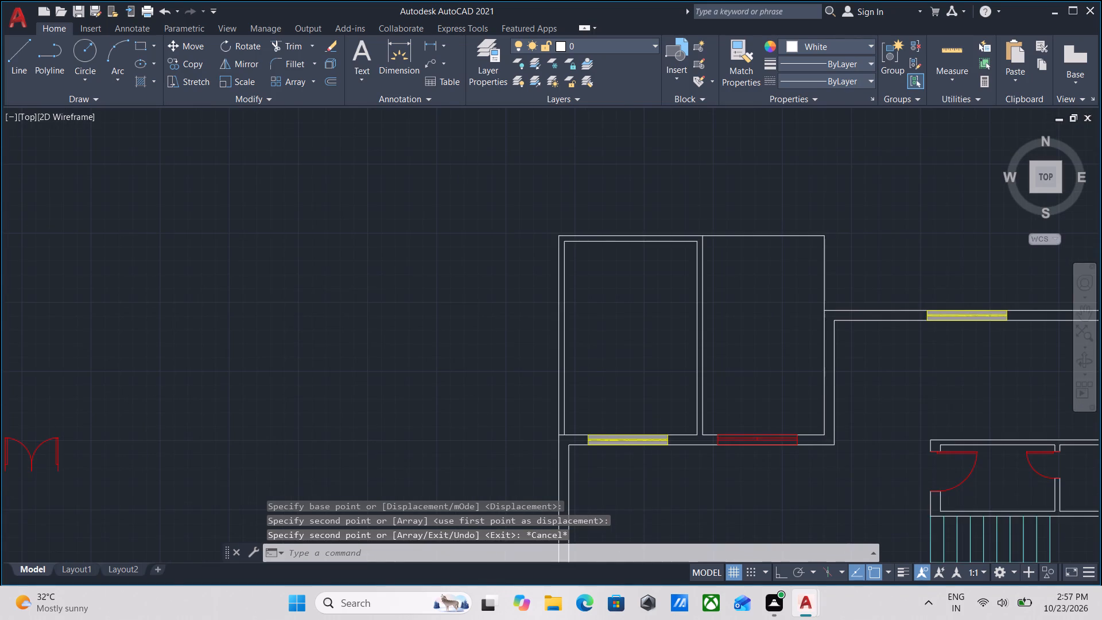
scroll(602, 352, down, 1)
middle_drag(602, 352, 639, 356)
scroll(635, 339, down, 2)
middle_drag(634, 338, 630, 280)
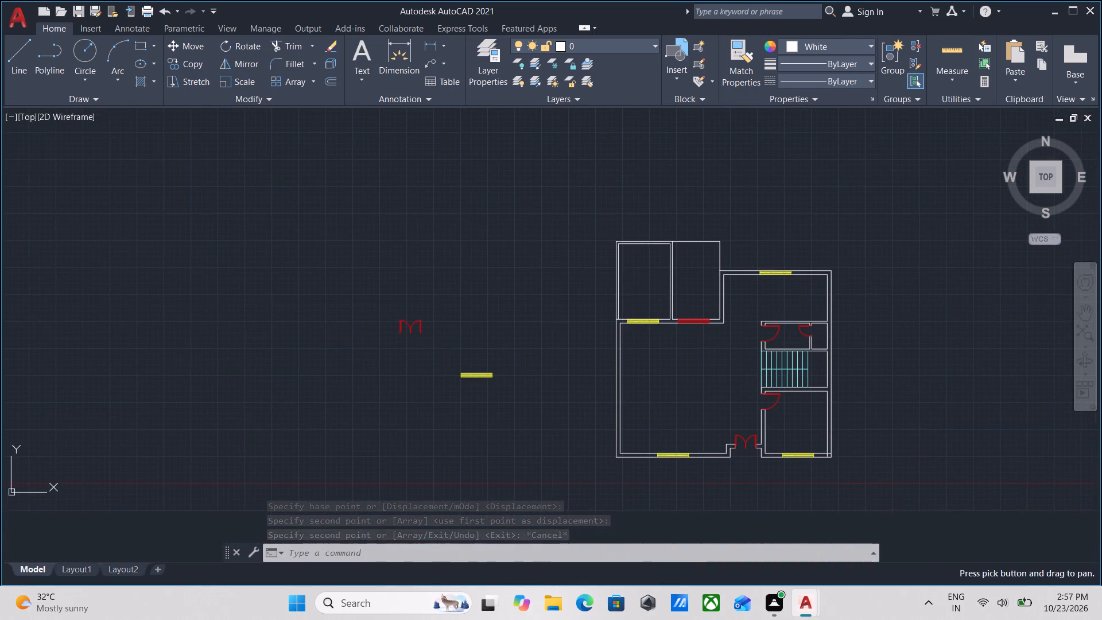
scroll(748, 410, up, 2)
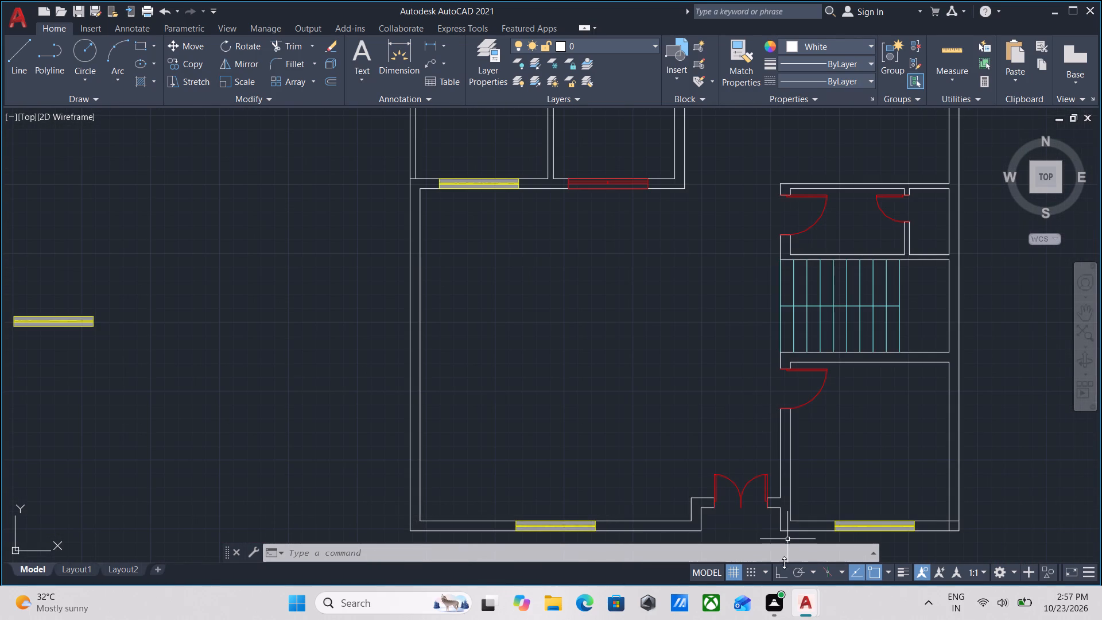
Switch to the Autocad Blocks library and look over the furniture, doors, windows and curtains blocks in Autocad Blocks.bak.dwg.
double_click(791, 479)
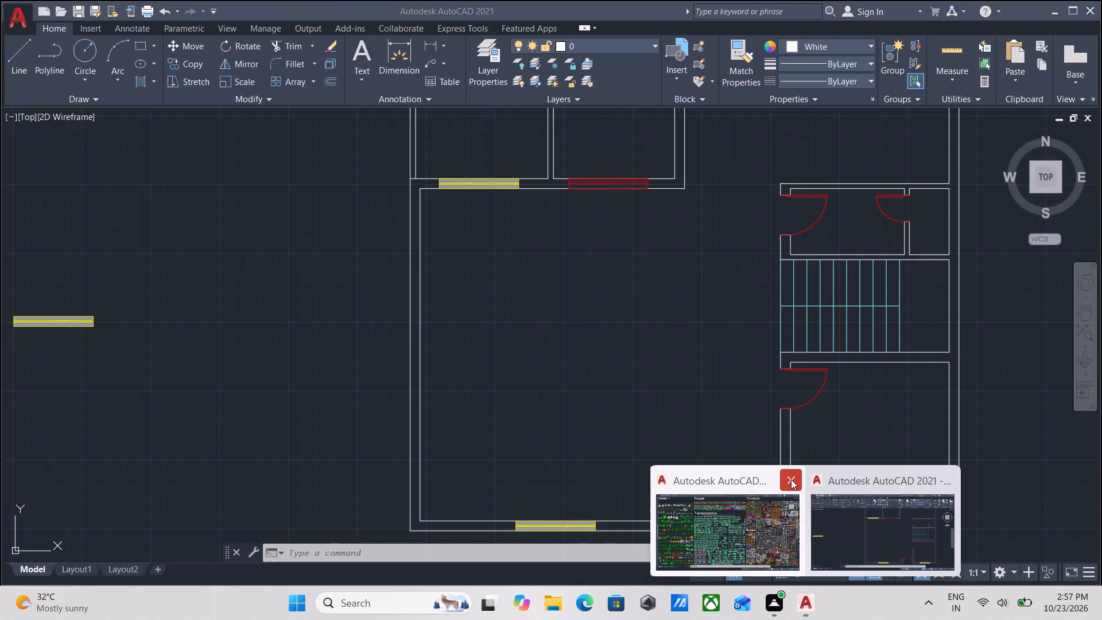
right_click(791, 479)
right_click(791, 479)
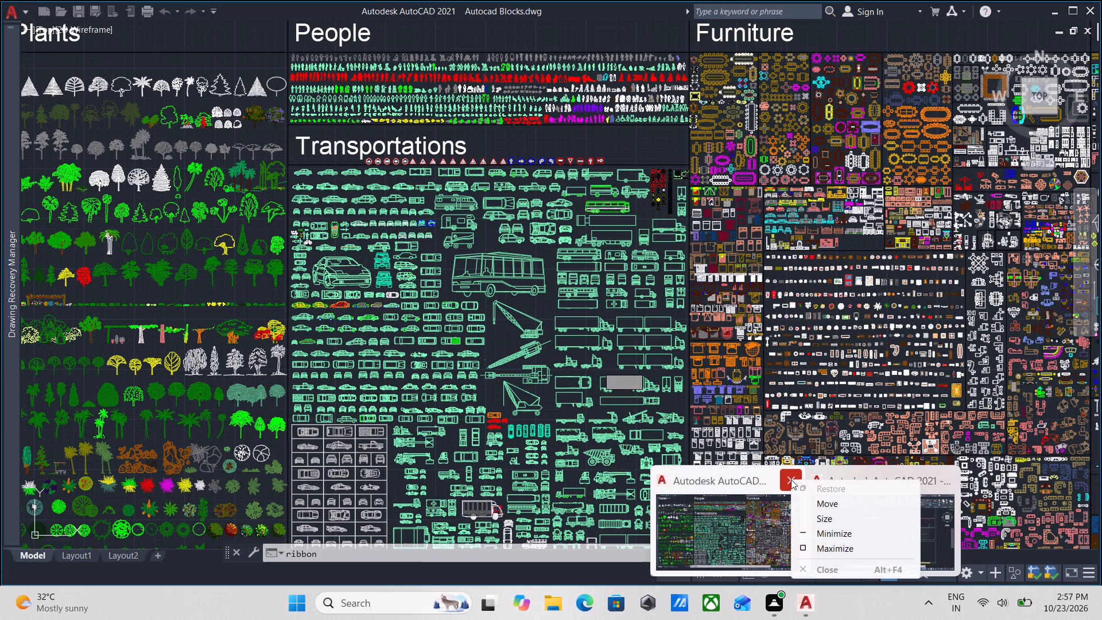
right_click(678, 503)
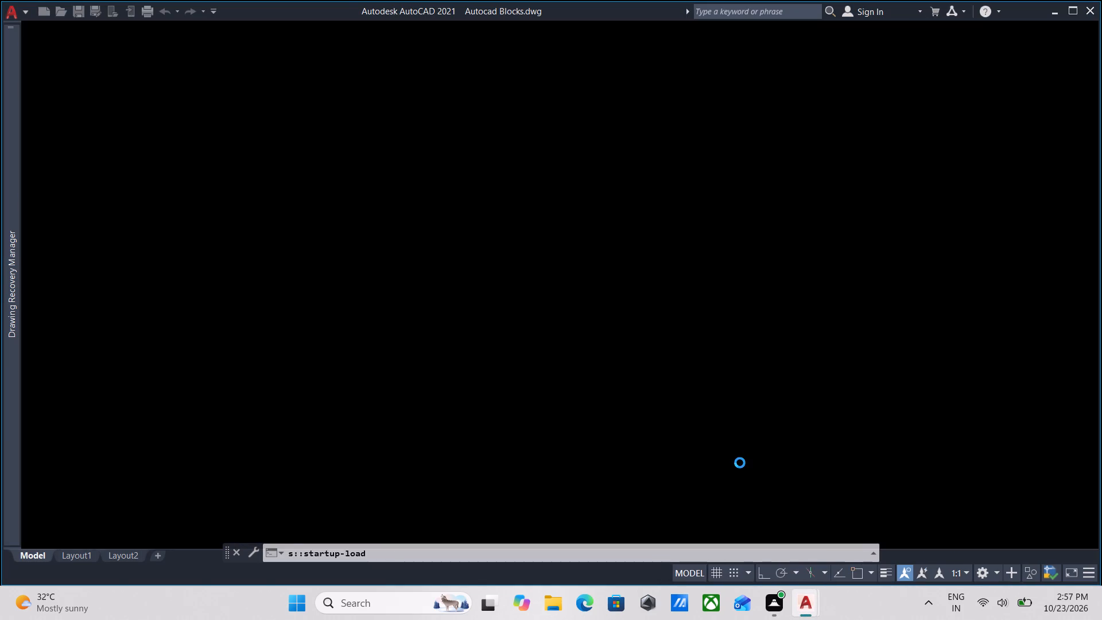
click(597, 326)
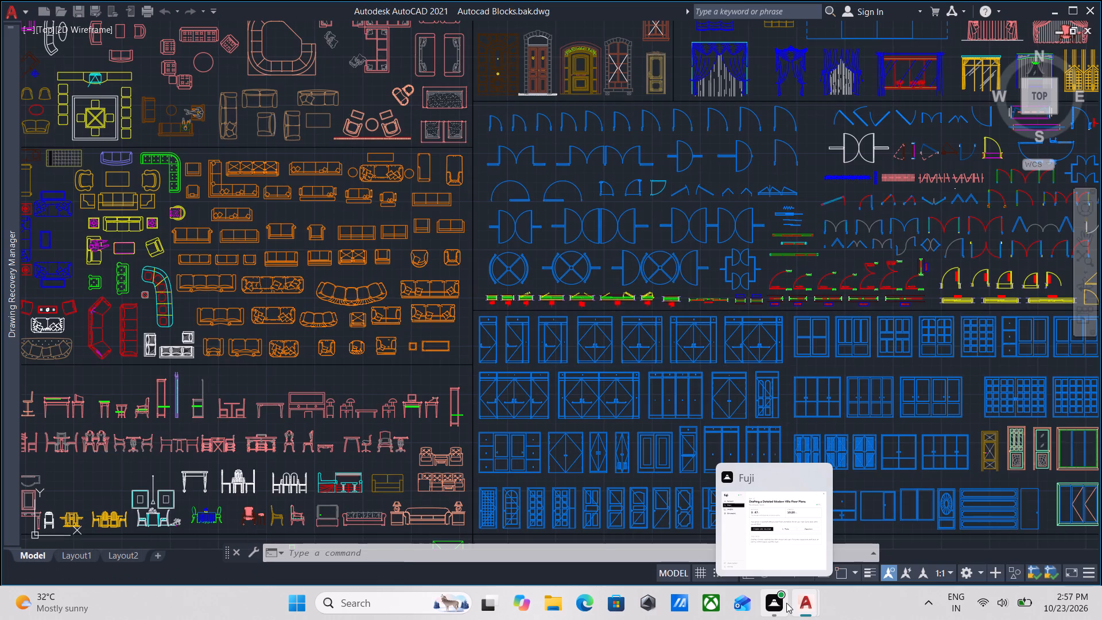
scroll(655, 427, up, 1)
scroll(655, 427, down, 1)
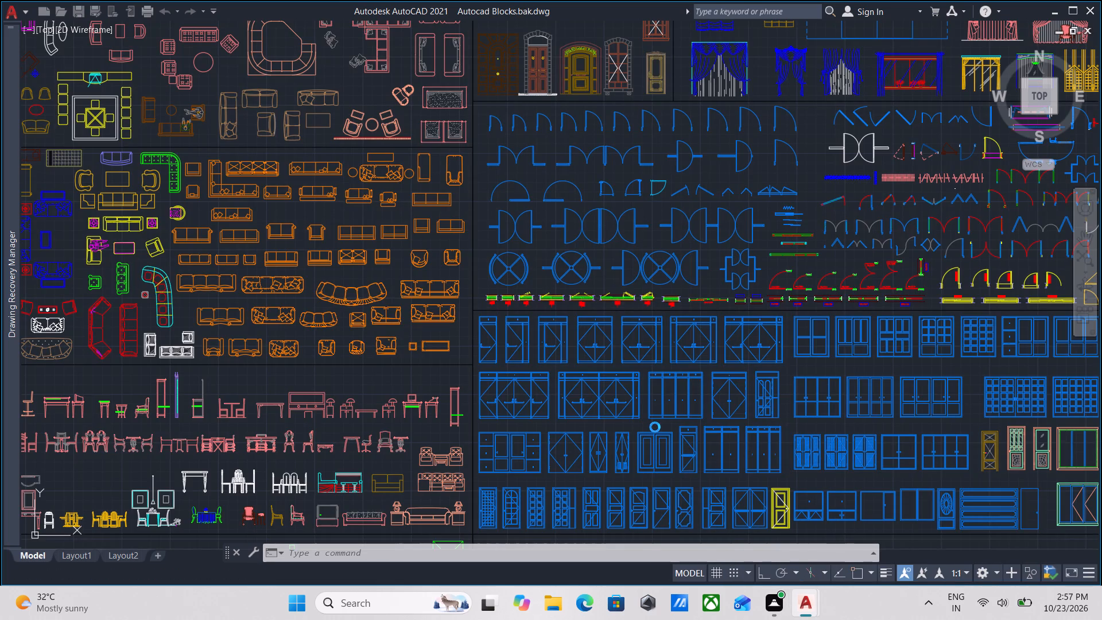
scroll(655, 427, down, 1)
scroll(595, 423, down, 1)
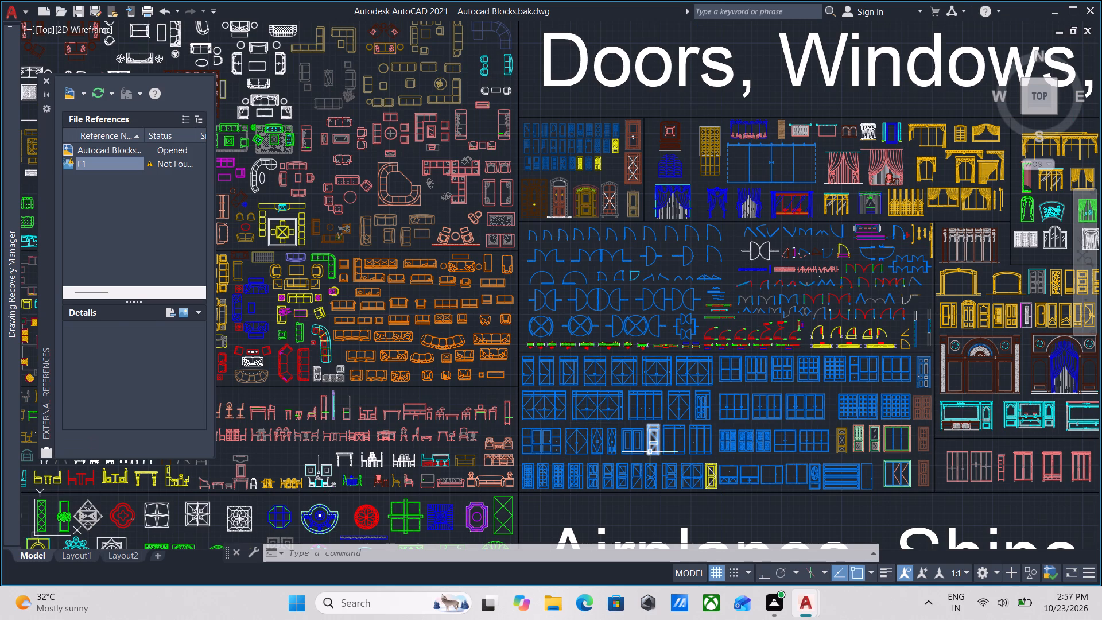
scroll(616, 424, down, 2)
middle_drag(603, 414, 582, 387)
scroll(492, 431, down, 1)
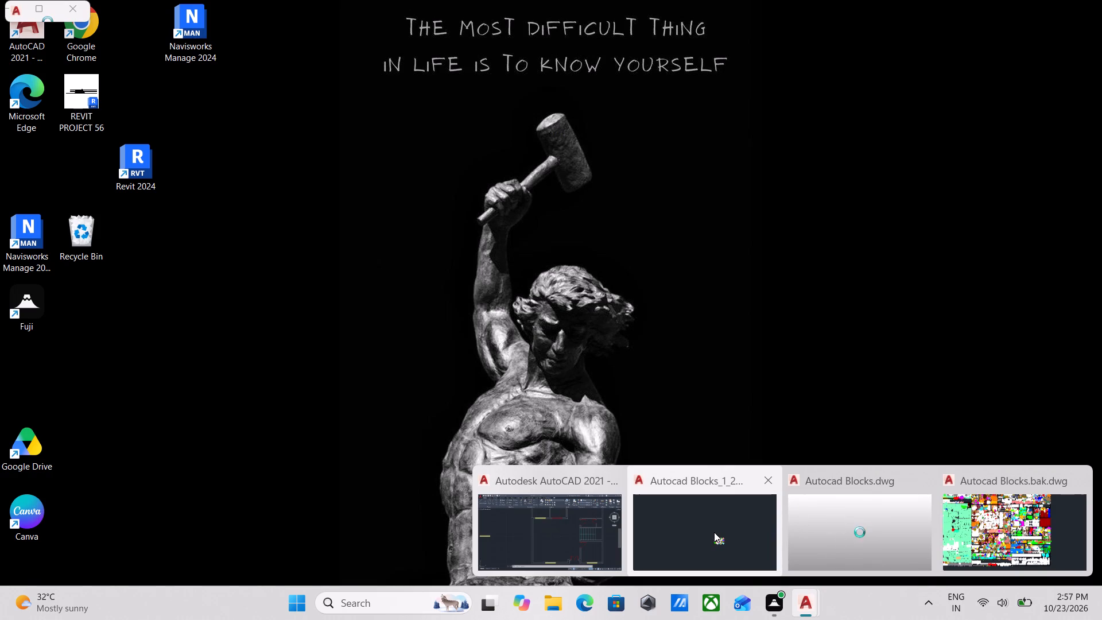
Check the open drawings in turn: the autosaved Autocad Blocks copy, the floor plan and Autocad Blocks.bak.dwg.
scroll(718, 552, up, 2)
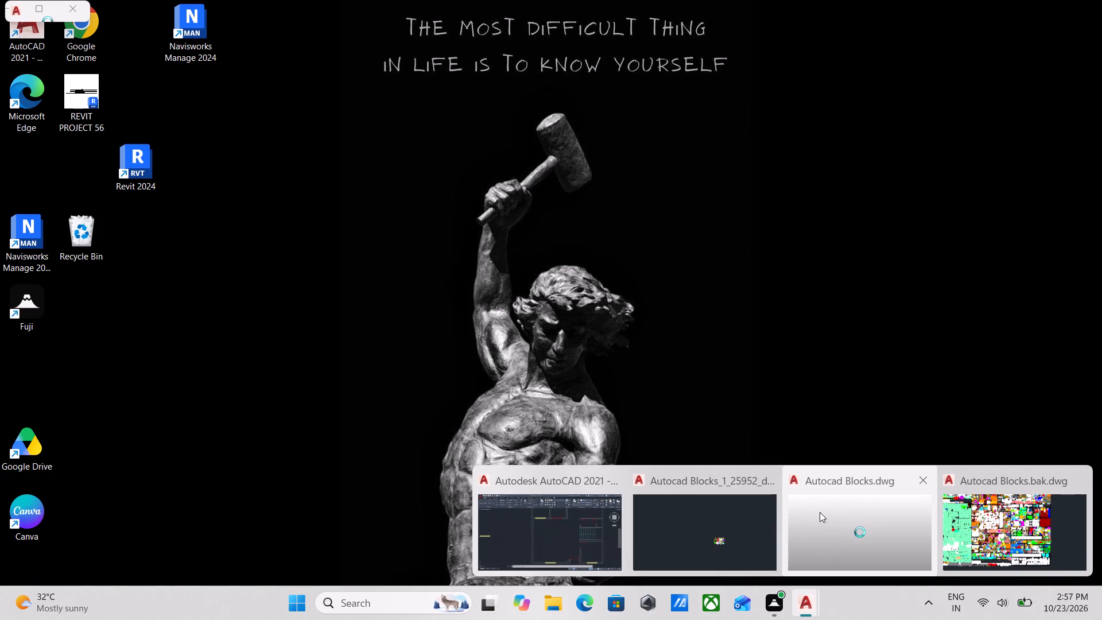
scroll(829, 516, down, 2)
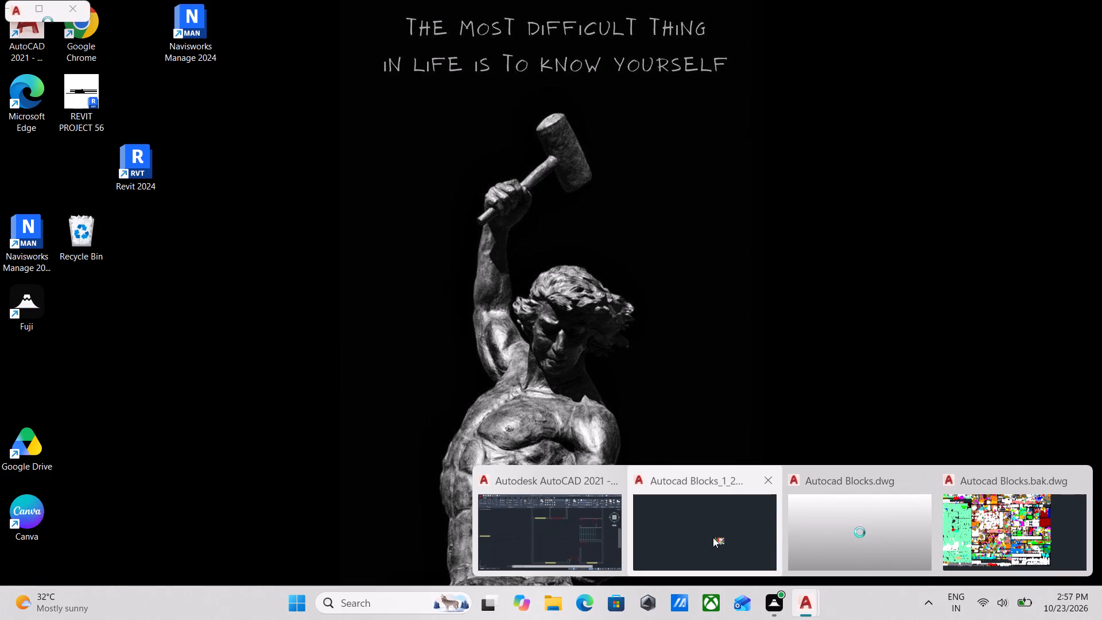
click(713, 537)
scroll(566, 351, up, 3)
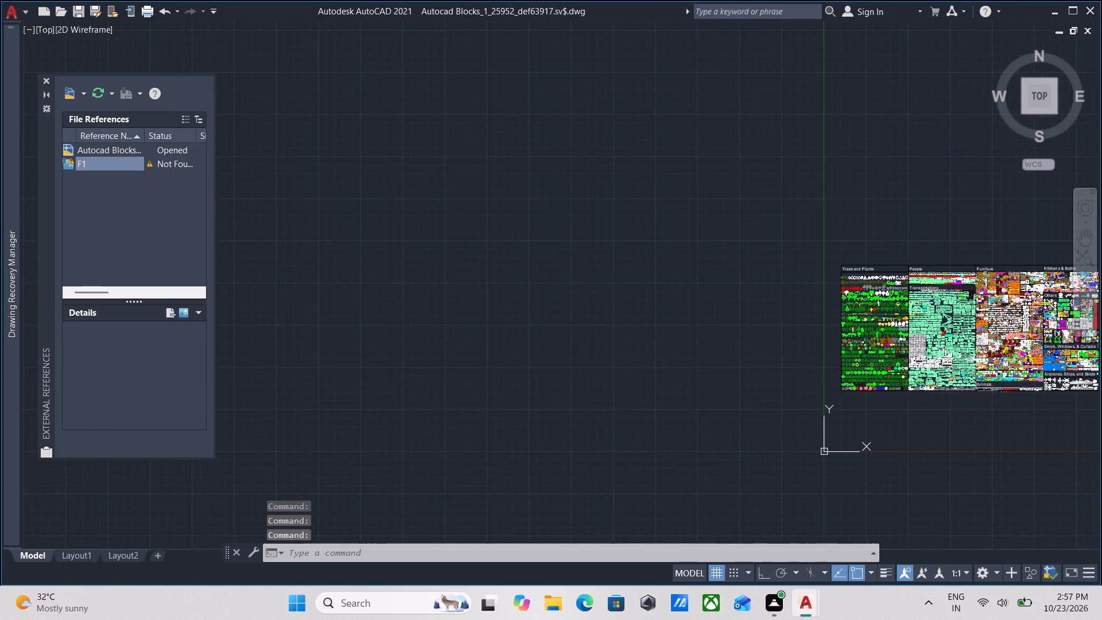
scroll(810, 413, down, 1)
middle_drag(801, 416, 625, 455)
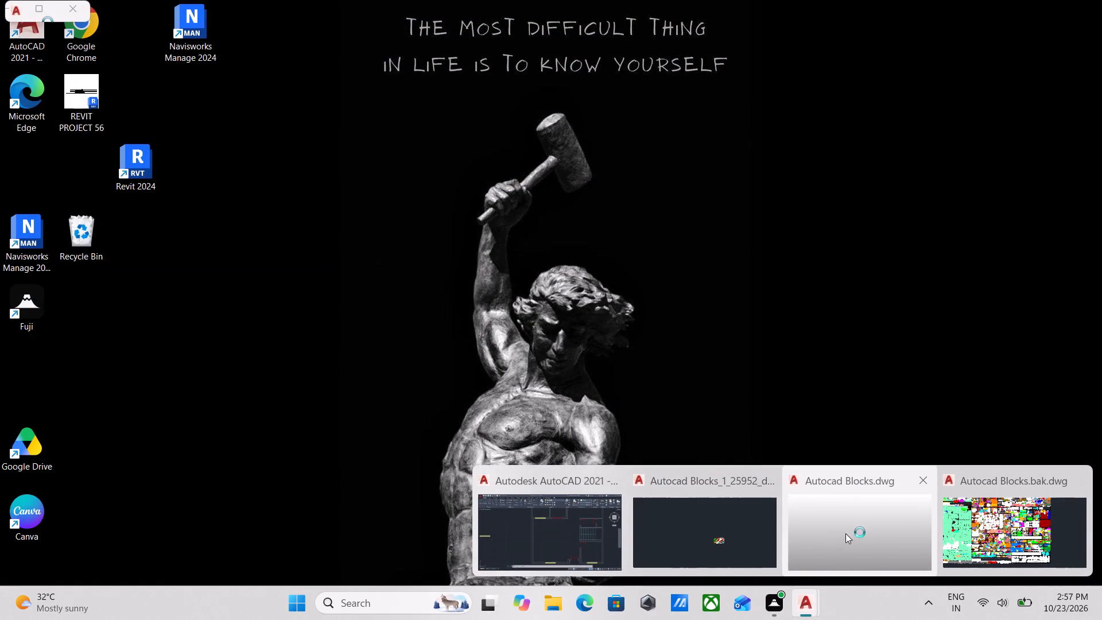
scroll(984, 517, down, 3)
scroll(984, 517, up, 1)
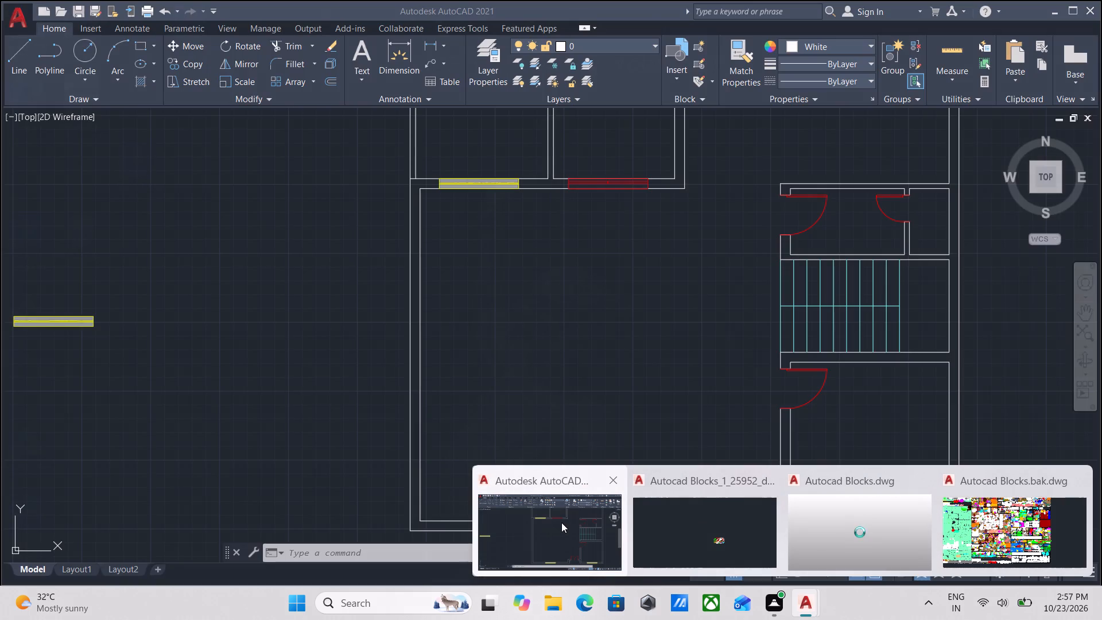
click(558, 525)
scroll(826, 611, up, 2)
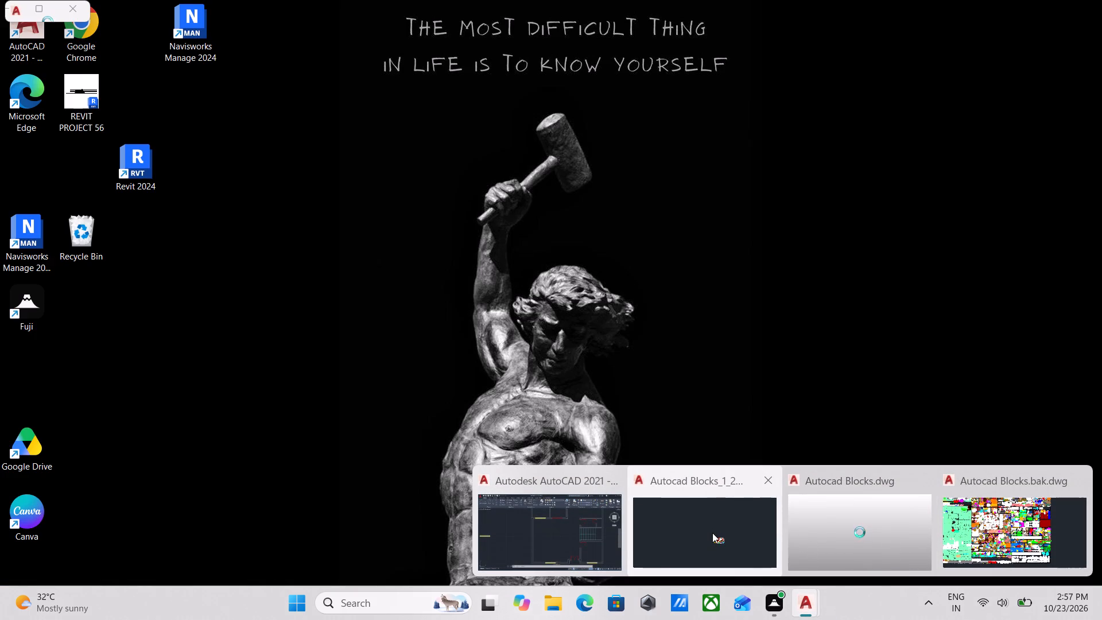
click(1003, 530)
scroll(758, 440, up, 2)
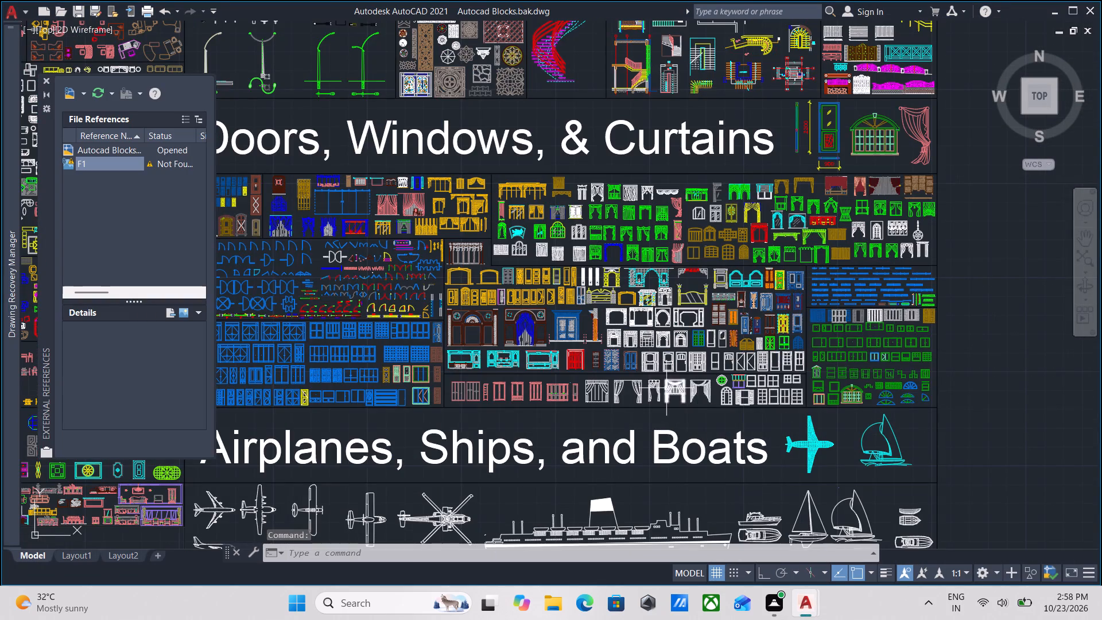
scroll(666, 388, down, 1)
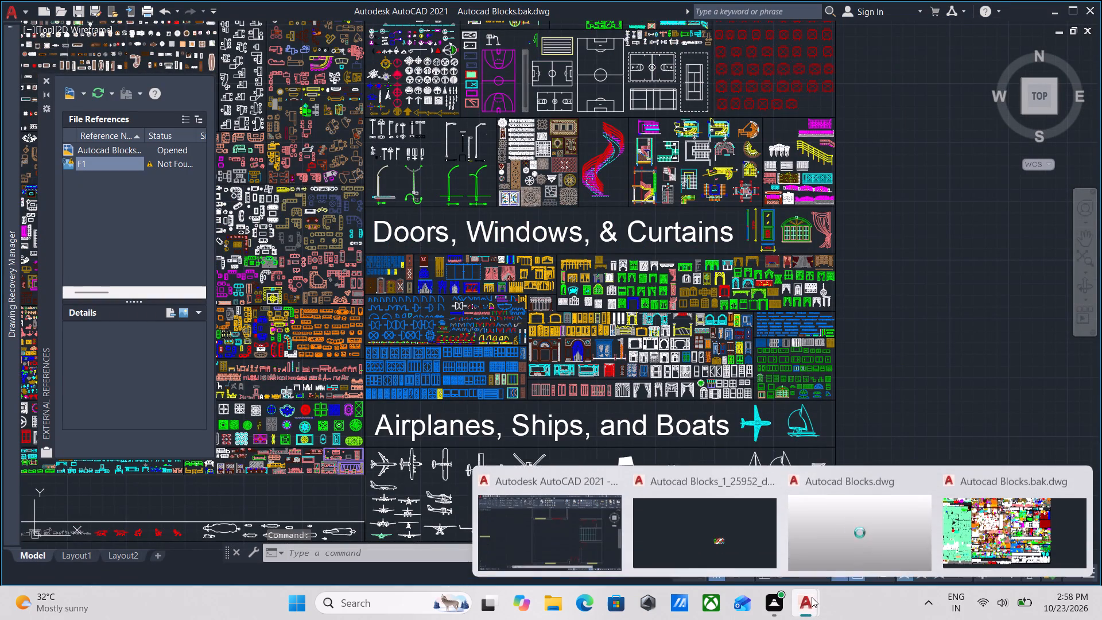
Switch to Autocad Blocks_1_25952_def63917.sv$.dwg and test-select a truck block in the Transportations section.
click(715, 536)
scroll(684, 455, up, 3)
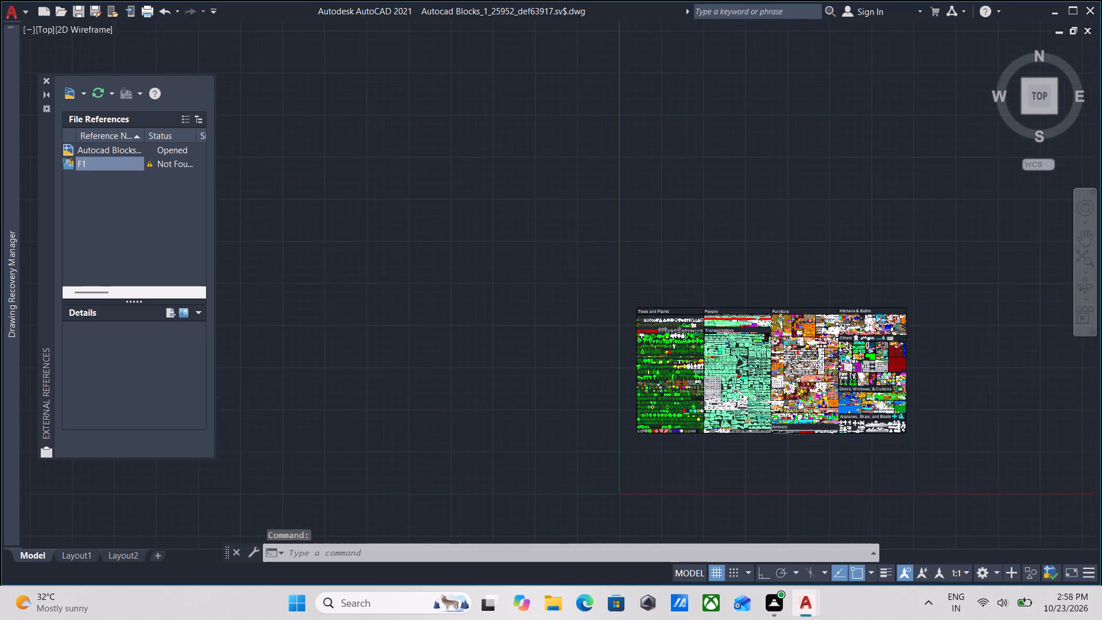
scroll(725, 389, up, 5)
click(774, 393)
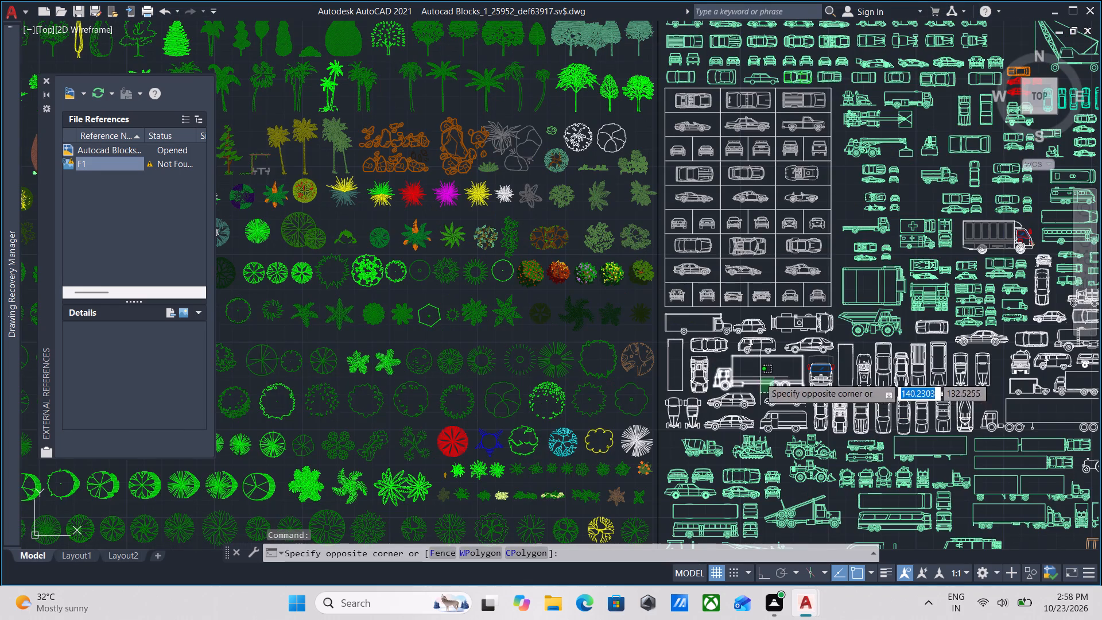
click(761, 405)
scroll(761, 405, down, 1)
middle_drag(761, 405, 699, 449)
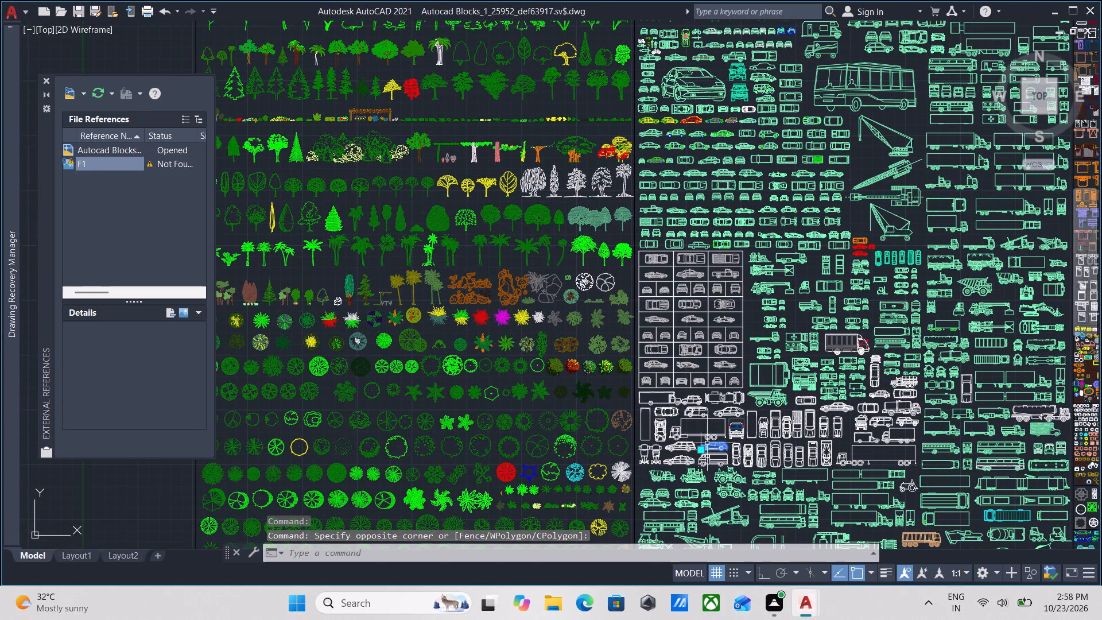
key(Escape)
Browse from the Transportations section to Furniture and test-select the plan-view double bed block beside the wardrobes.
scroll(104, 137, up, 1)
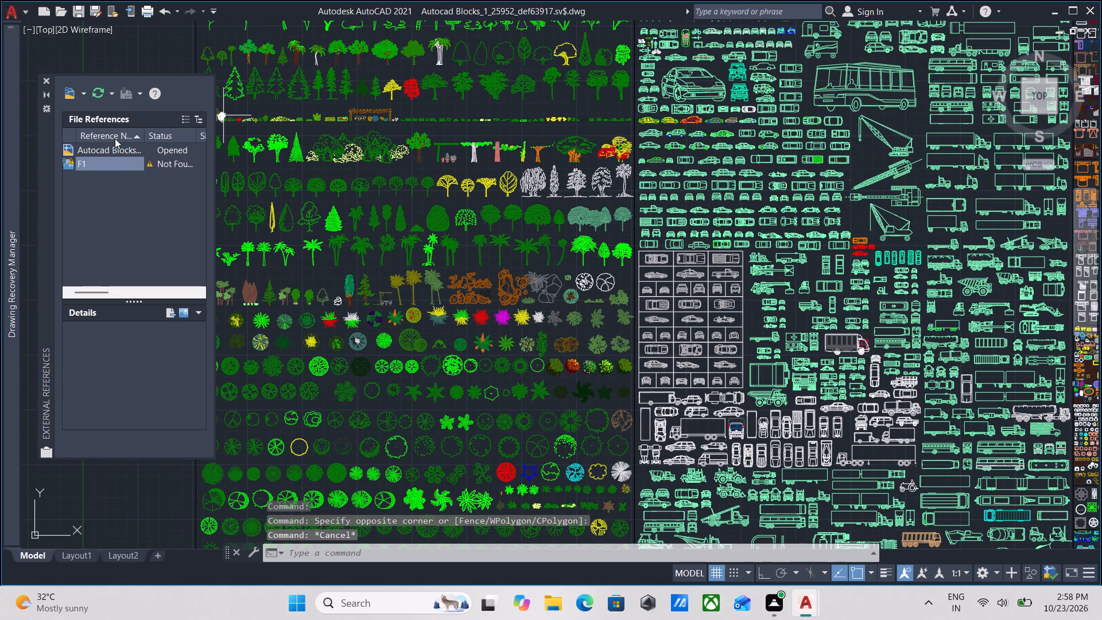
scroll(115, 138, up, 1)
middle_drag(612, 266, 372, 367)
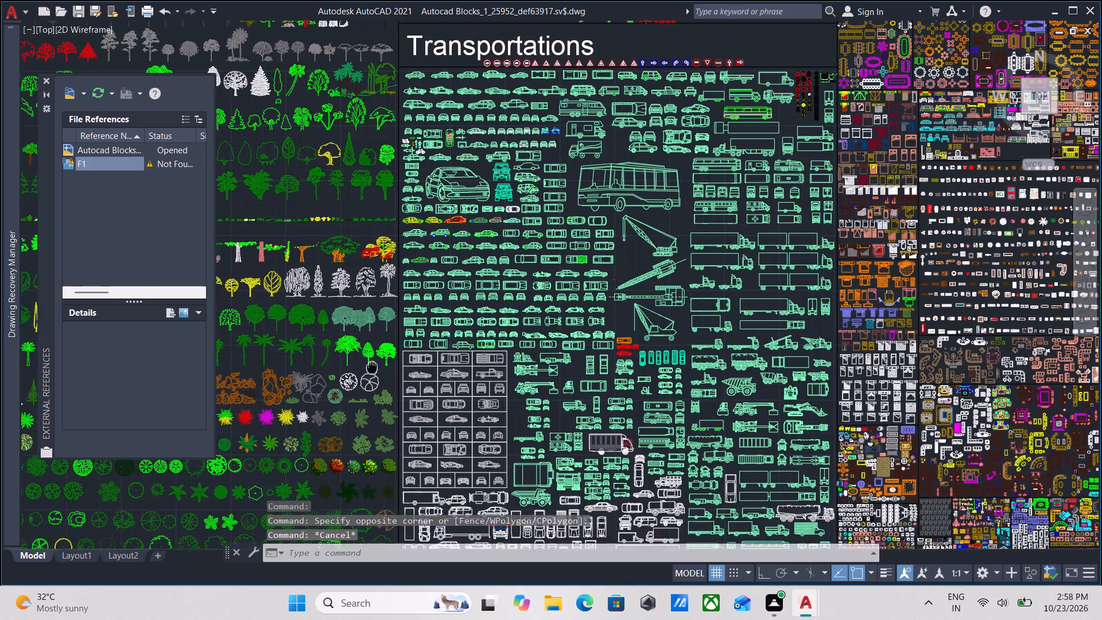
middle_drag(633, 335, 490, 394)
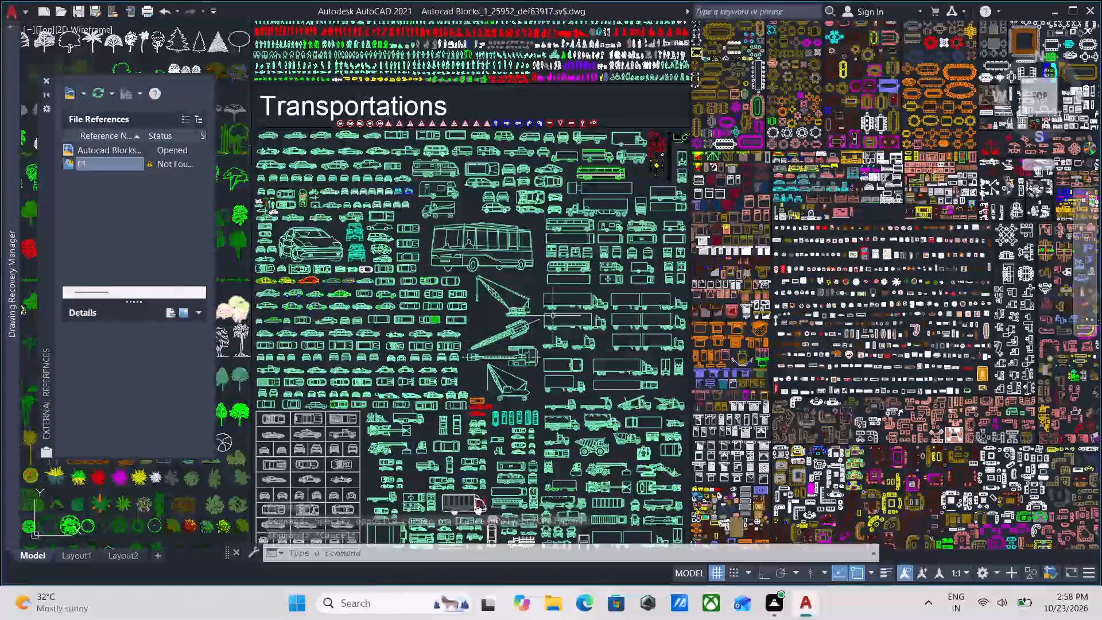
scroll(589, 293, down, 1)
middle_drag(564, 309, 321, 388)
scroll(530, 316, up, 3)
middle_drag(394, 404, 542, 374)
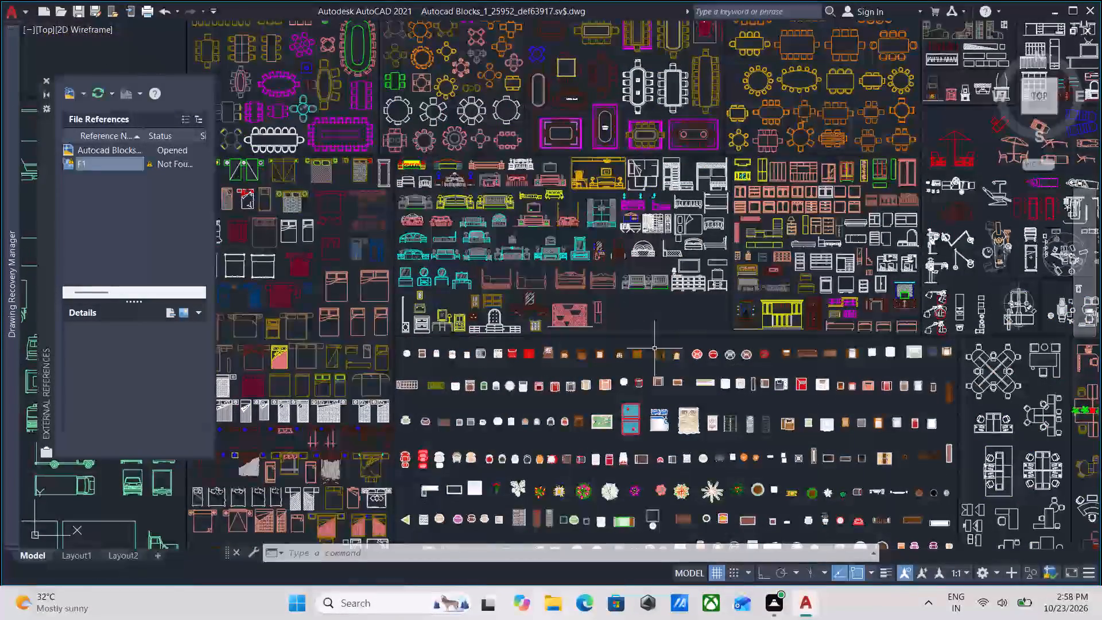
scroll(687, 232, up, 5)
click(719, 253)
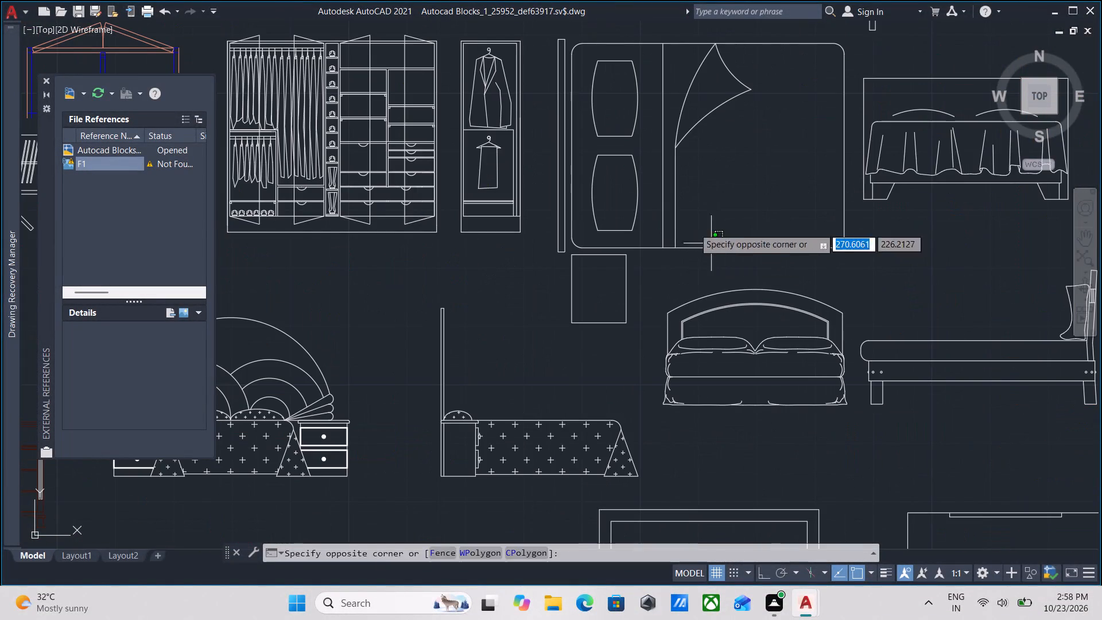
click(663, 207)
key(Escape)
Copy the plan-view double bed block with a folded sheet corner and two bedside tables from the Furniture section.
scroll(667, 207, down, 6)
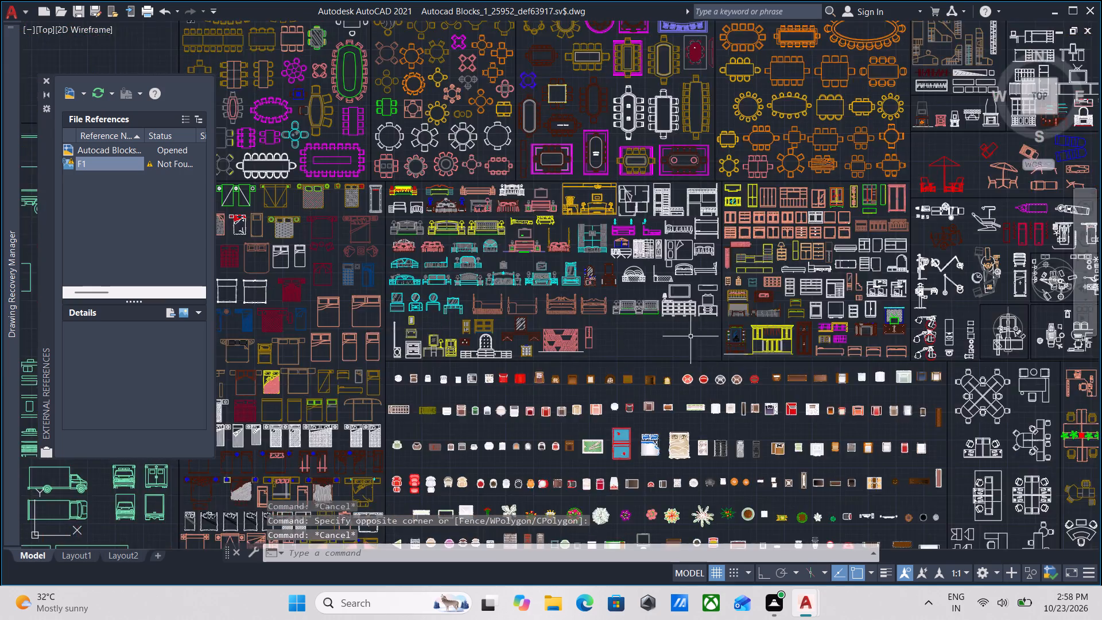
middle_drag(690, 336, 648, 205)
scroll(661, 276, down, 3)
middle_drag(664, 303, 684, 247)
middle_drag(600, 452, 651, 377)
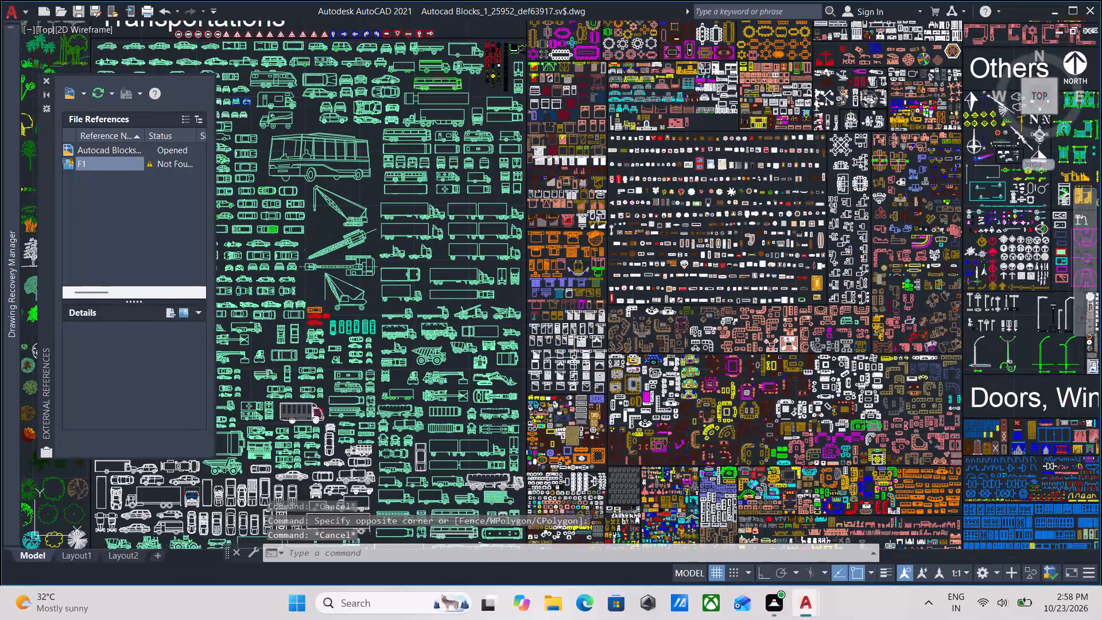
scroll(572, 352, up, 5)
middle_drag(646, 390, 652, 401)
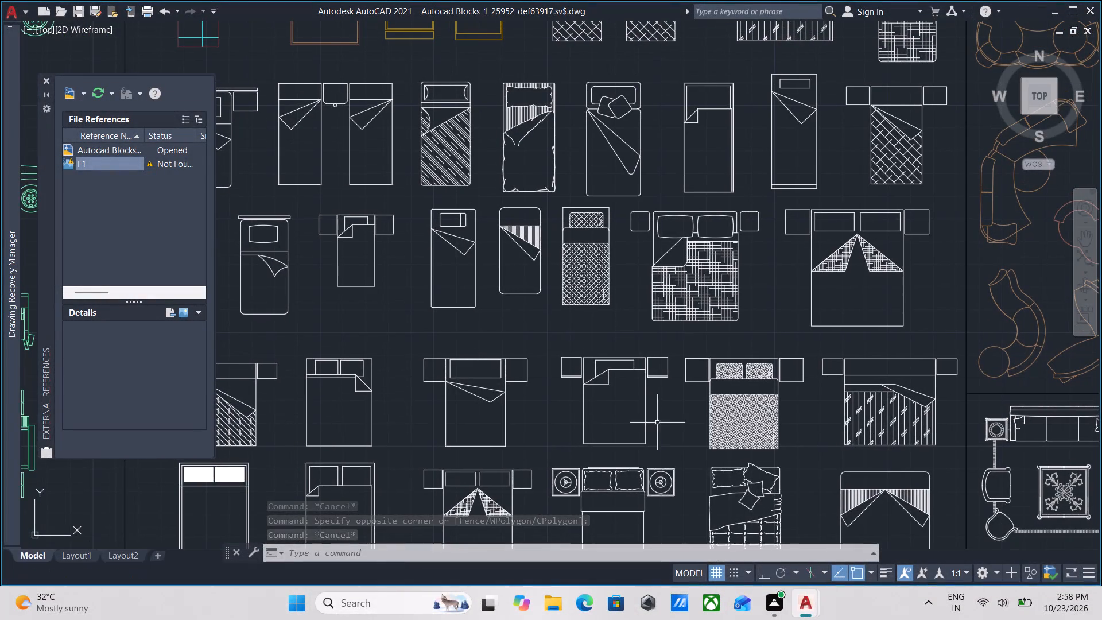
click(668, 450)
click(607, 384)
key(ctrl+c)
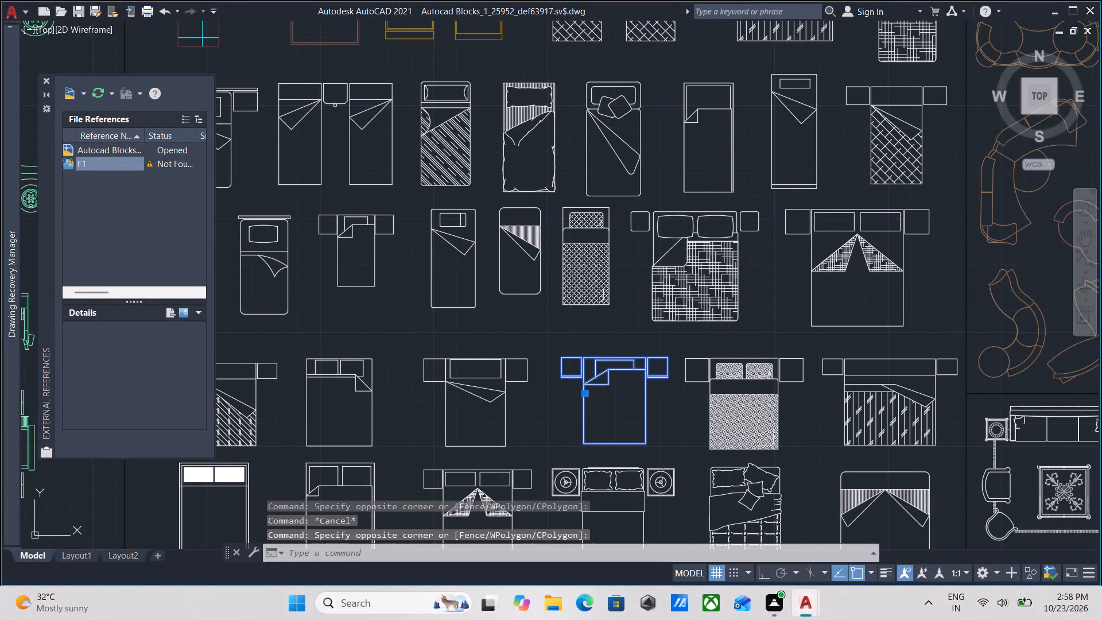
Add the orange rectangular six-chair dining table block to the selected bed and copy both.
scroll(607, 384, down, 4)
middle_drag(607, 384, 637, 327)
middle_drag(751, 279, 678, 379)
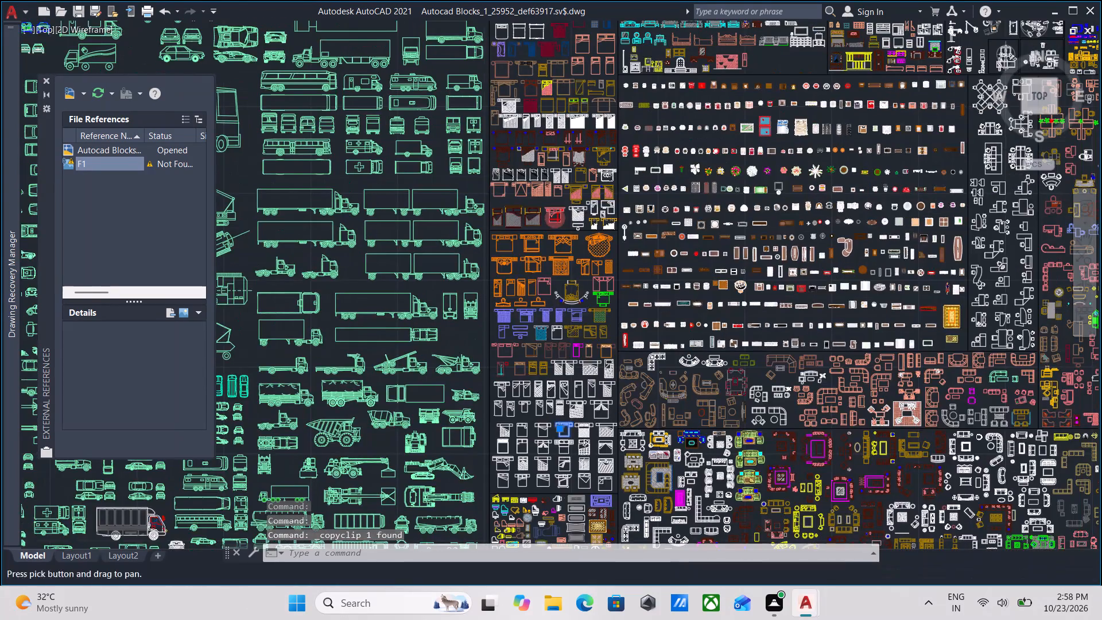
middle_drag(829, 181, 747, 330)
middle_drag(915, 156, 839, 286)
scroll(787, 200, up, 2)
middle_drag(683, 195, 732, 323)
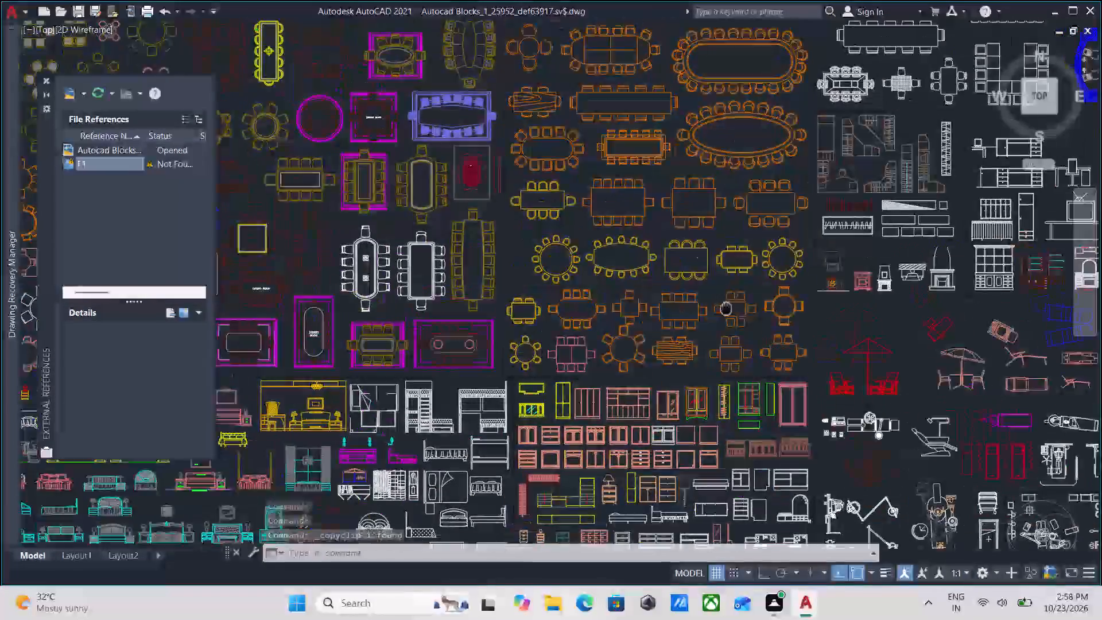
middle_drag(732, 323, 738, 338)
scroll(628, 234, up, 1)
middle_drag(617, 220, 563, 431)
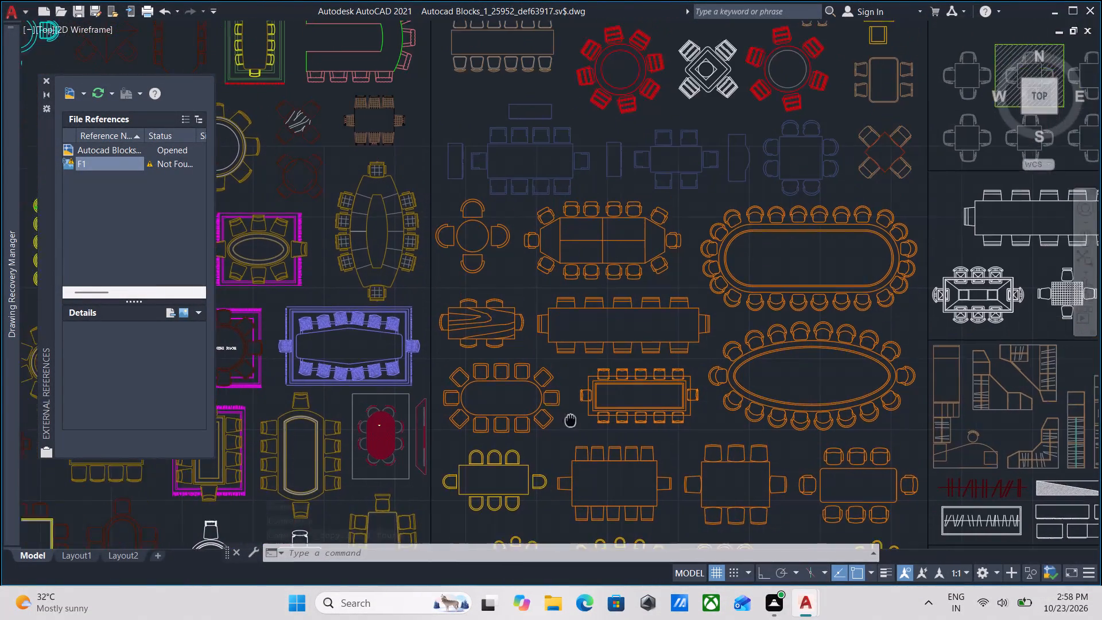
middle_drag(563, 431, 553, 445)
scroll(633, 300, down, 2)
middle_drag(633, 300, 635, 335)
scroll(611, 454, up, 1)
middle_drag(607, 430, 611, 320)
scroll(611, 320, up, 1)
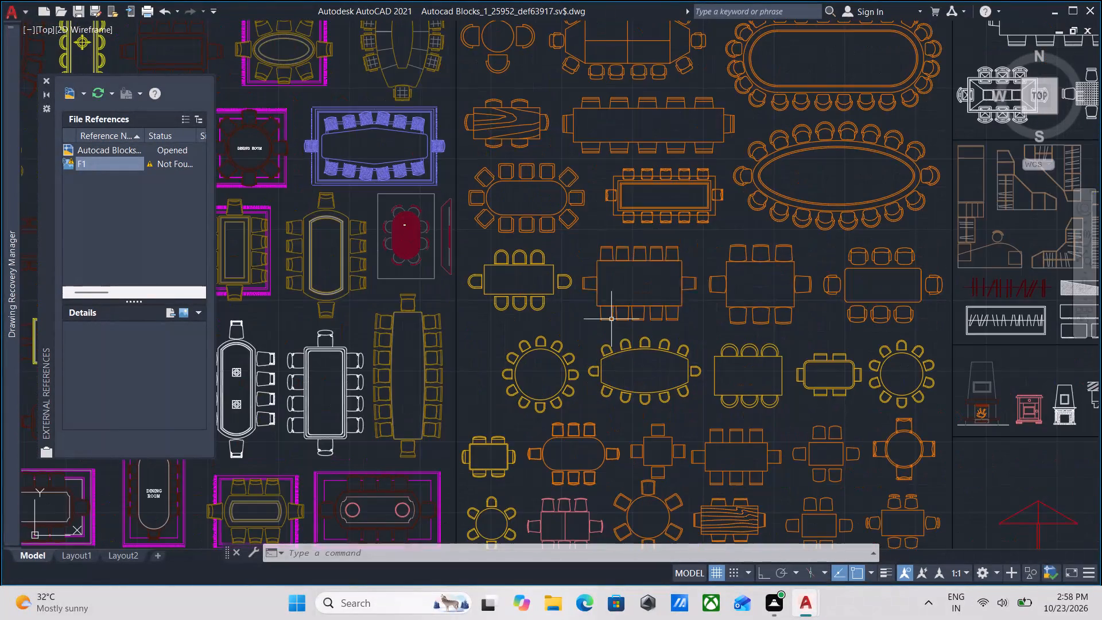
scroll(618, 420, up, 1)
middle_drag(636, 456, 631, 363)
middle_drag(798, 432, 682, 376)
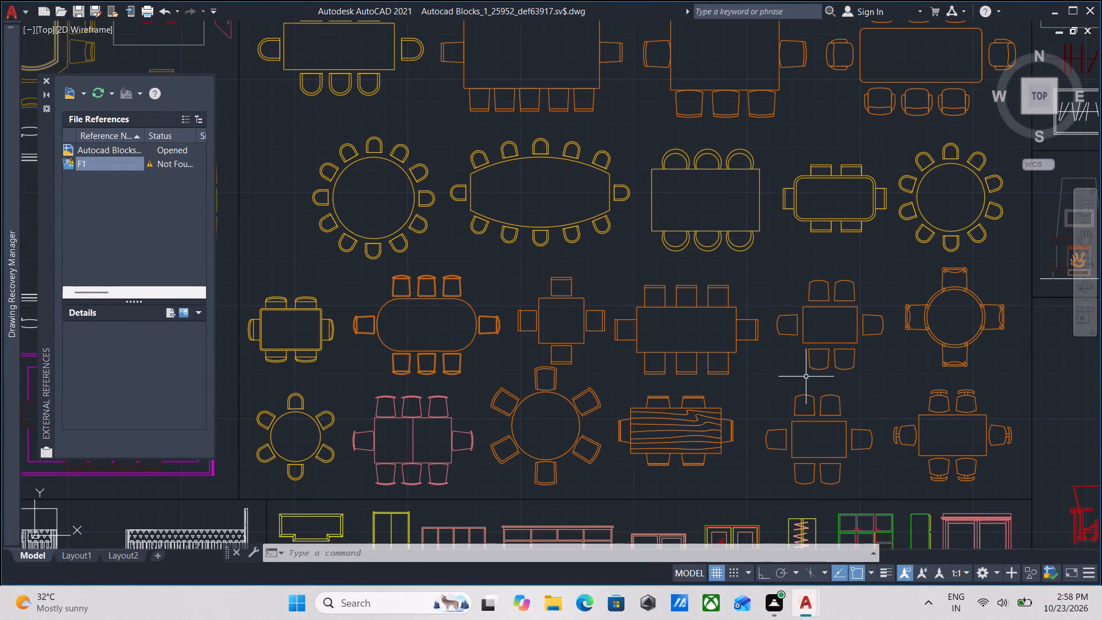
scroll(863, 373, up, 1)
click(863, 373)
click(798, 306)
key(ctrl+c)
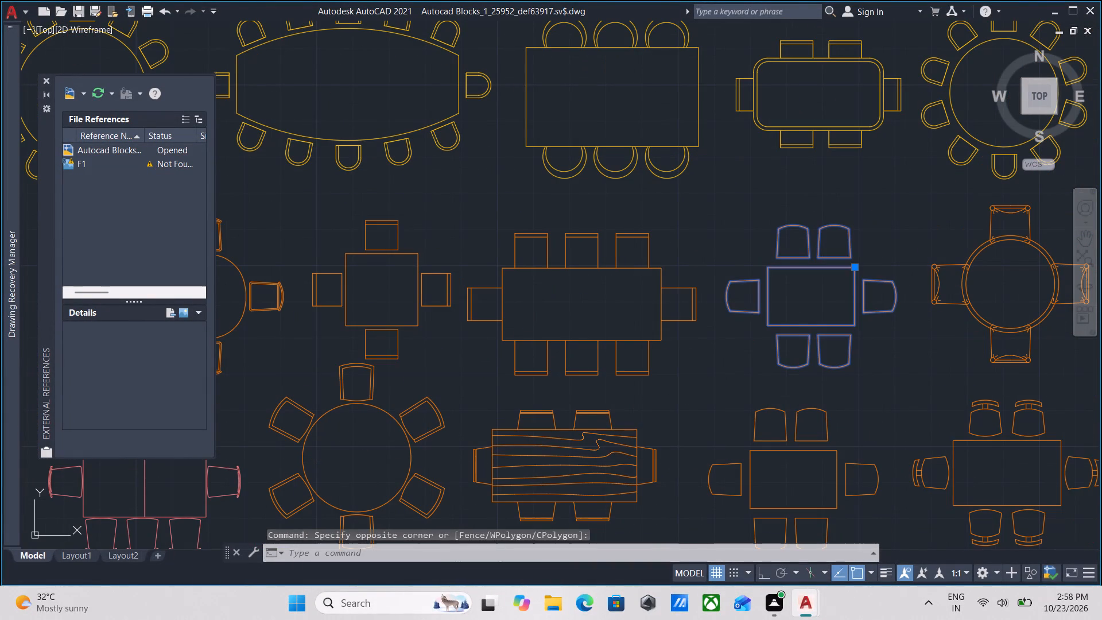
key(ctrl+space)
Select the L-shaped kitchen counter and the neighbouring rounded-end counter in the Kitchens & Baths section.
scroll(805, 303, down, 4)
middle_drag(824, 305, 621, 382)
middle_drag(776, 273, 617, 344)
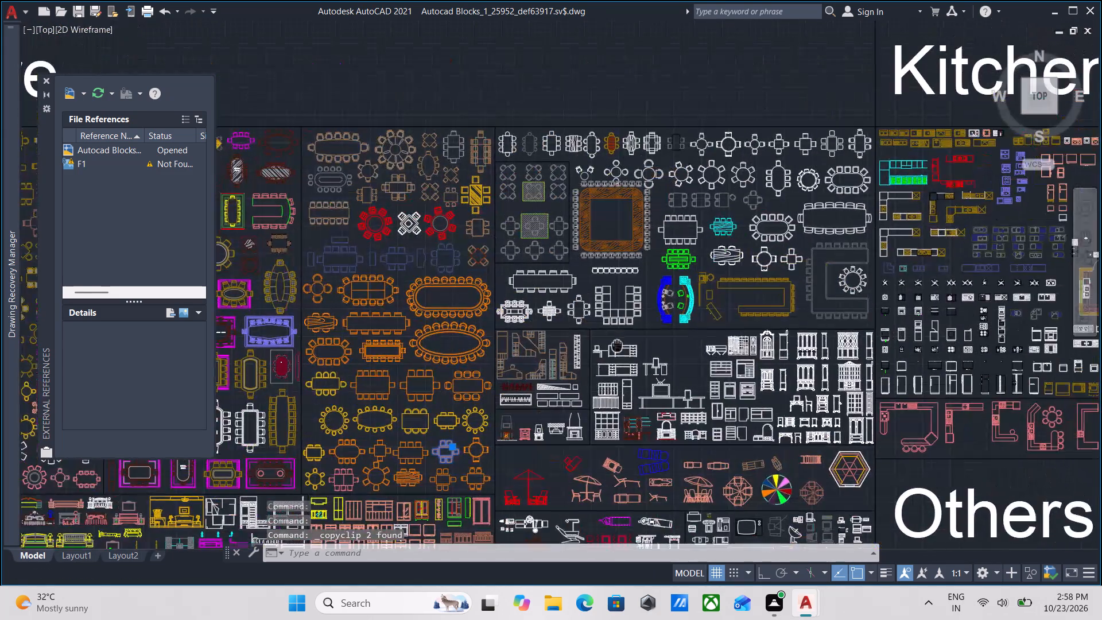
scroll(759, 459, up, 2)
scroll(760, 422, down, 2)
middle_drag(758, 420, 542, 475)
scroll(724, 389, down, 1)
middle_drag(707, 390, 650, 394)
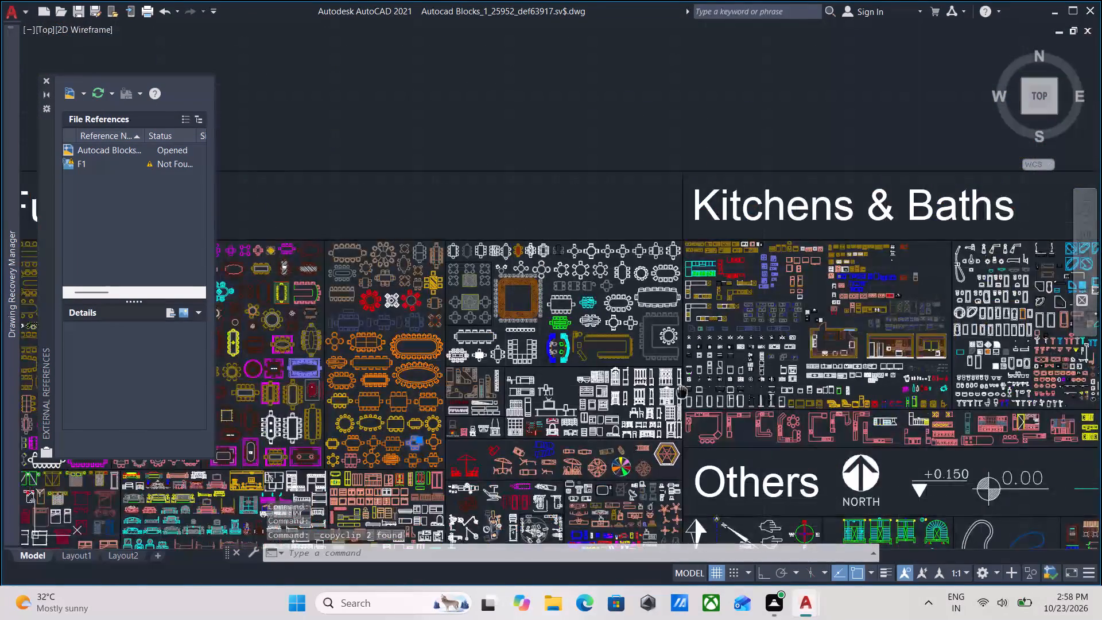
middle_drag(650, 394, 586, 395)
scroll(685, 459, up, 2)
click(878, 450)
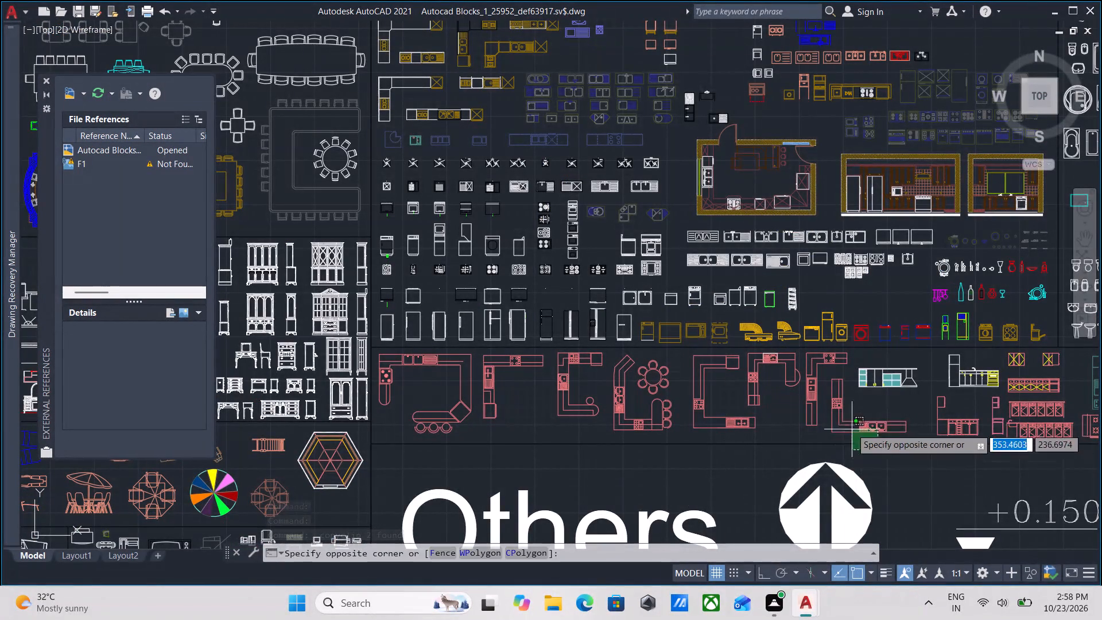
click(848, 415)
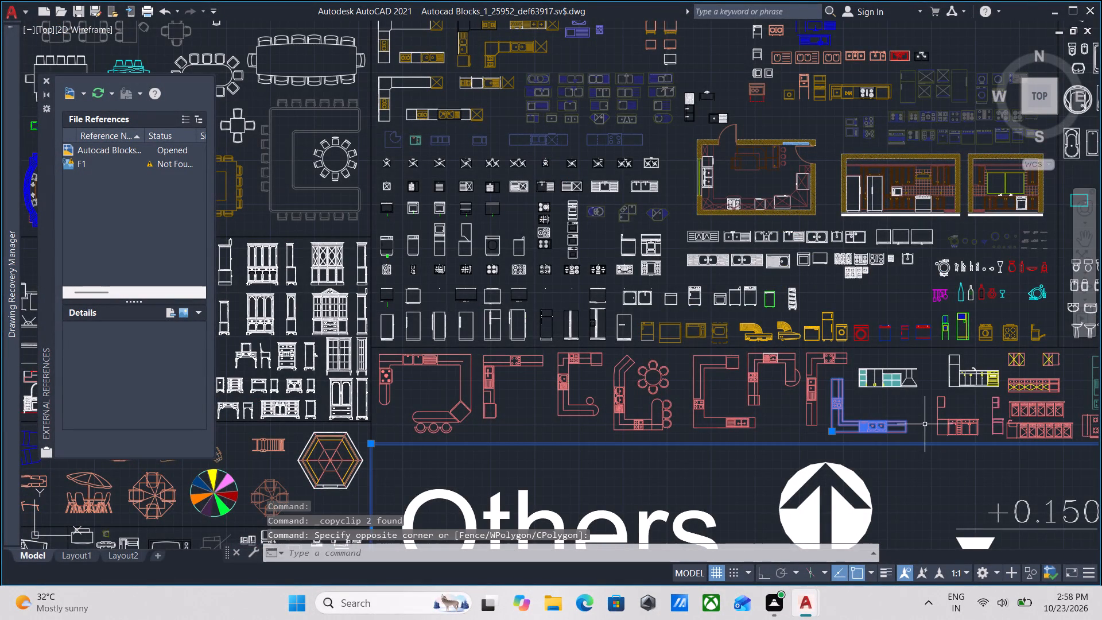
click(794, 400)
click(763, 366)
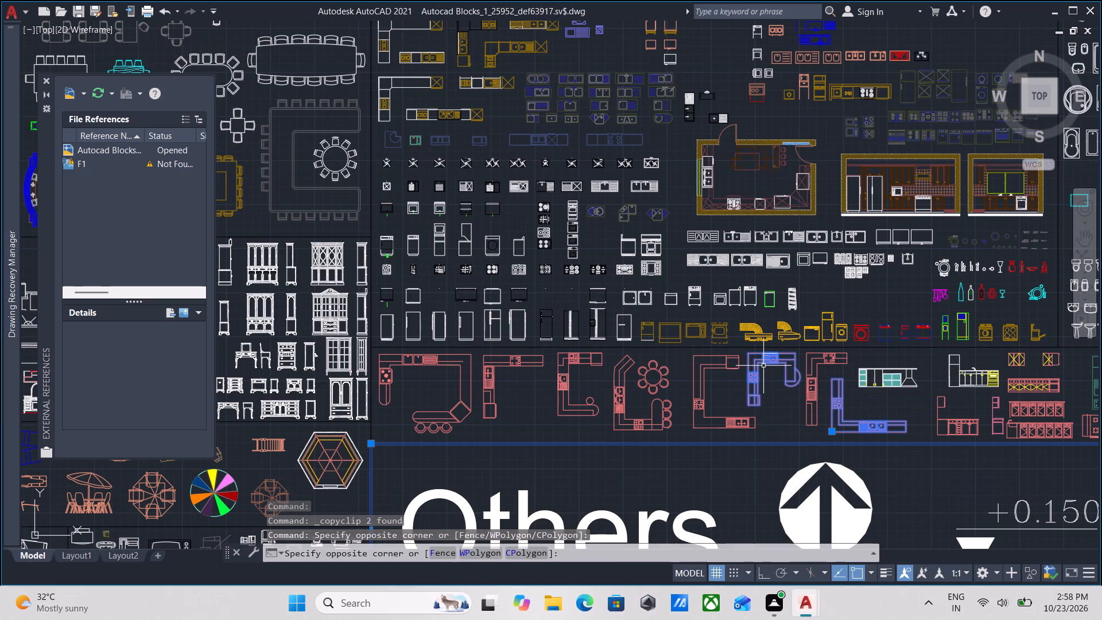
Deselect the section frame and the rounded-end counter, keeping only the L-shaped kitchen counter selected.
scroll(763, 366, down, 1)
middle_drag(763, 364, 767, 276)
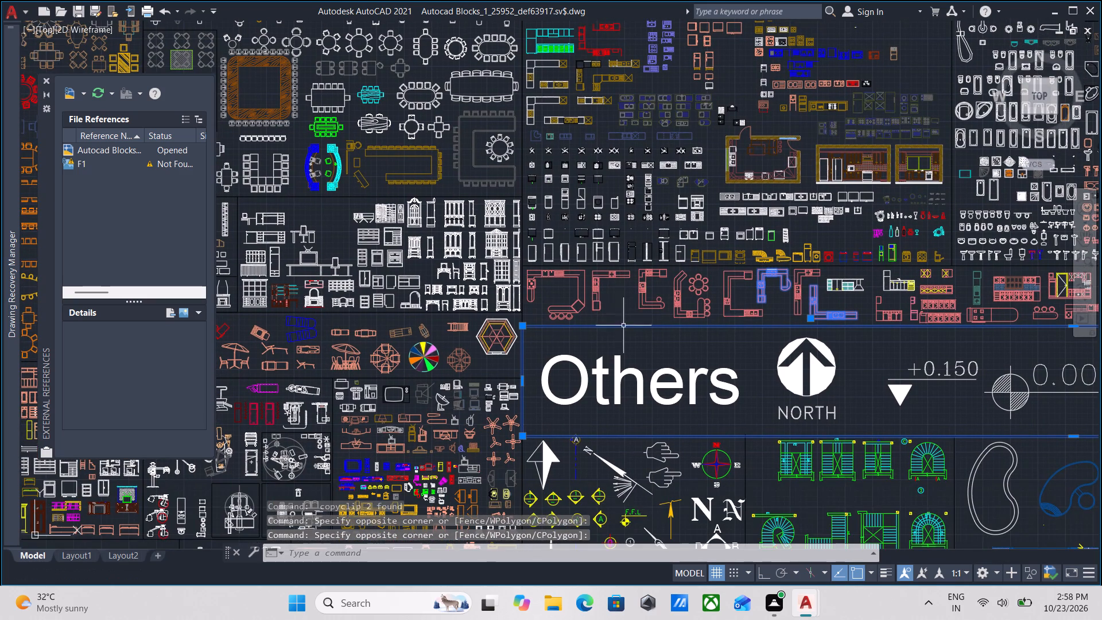
scroll(699, 319, up, 2)
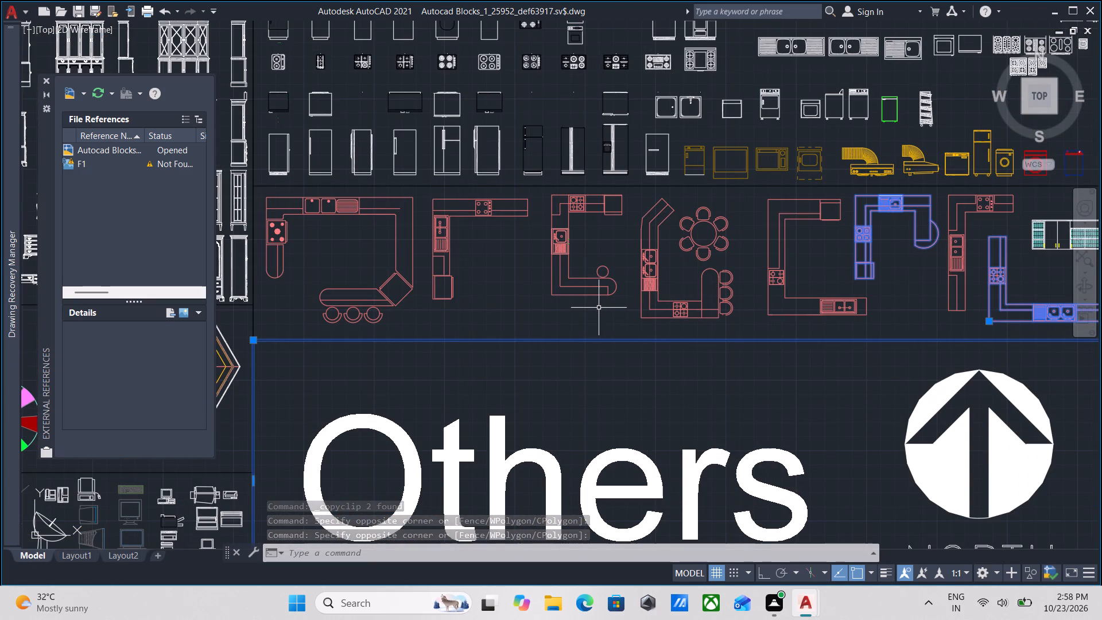
shift+click(571, 309)
shift+click(499, 362)
scroll(522, 347, down, 2)
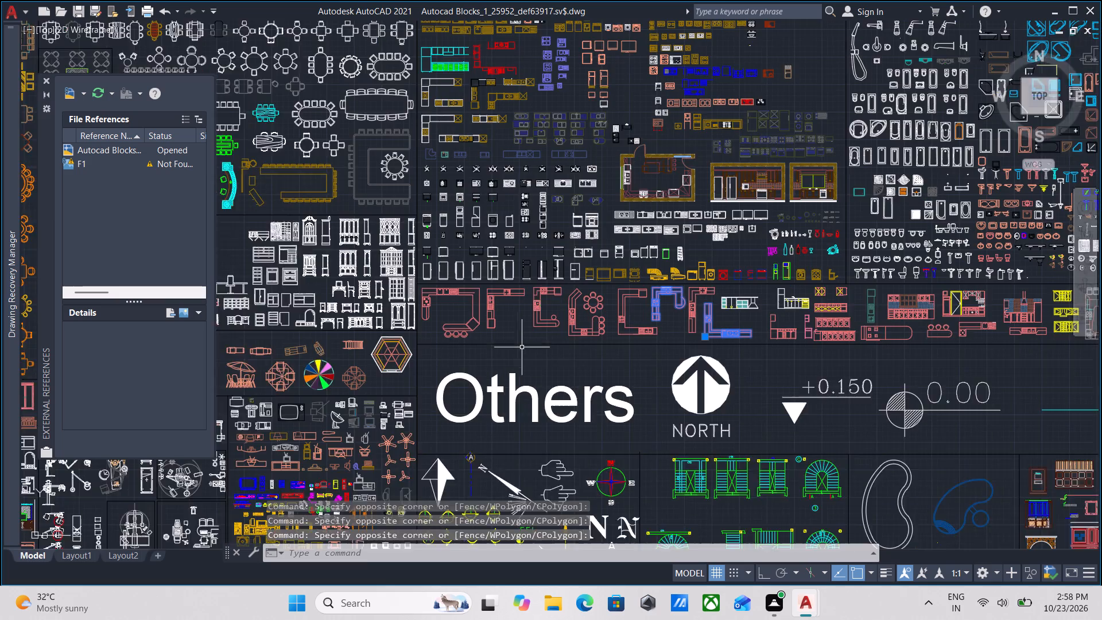
middle_drag(522, 347, 410, 395)
scroll(558, 363, up, 2)
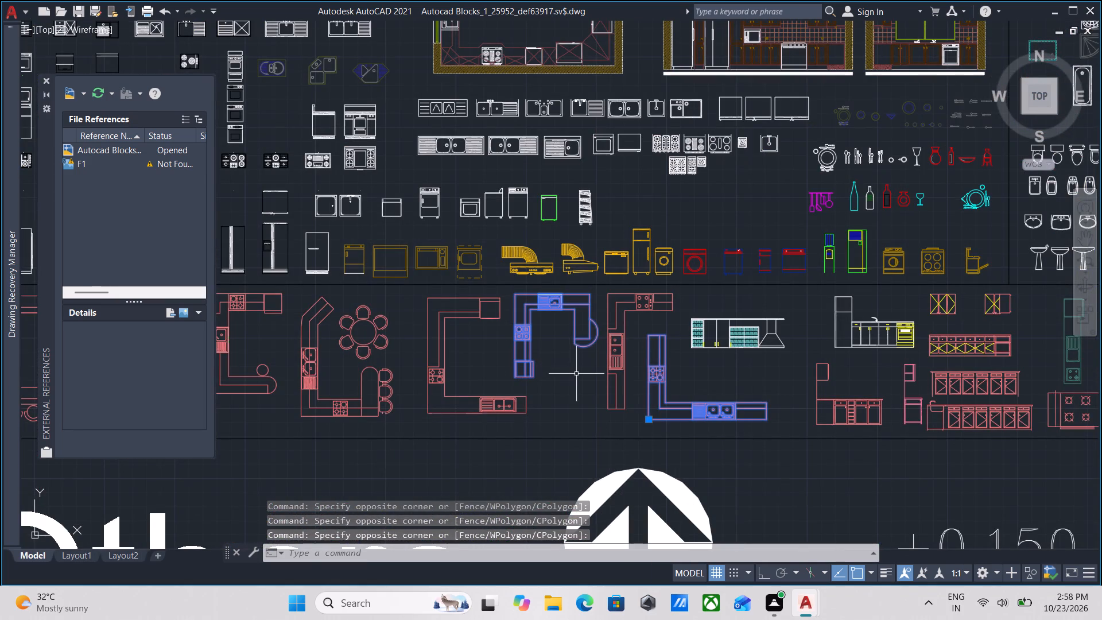
shift+click(576, 374)
shift+click(523, 316)
scroll(658, 367, down, 1)
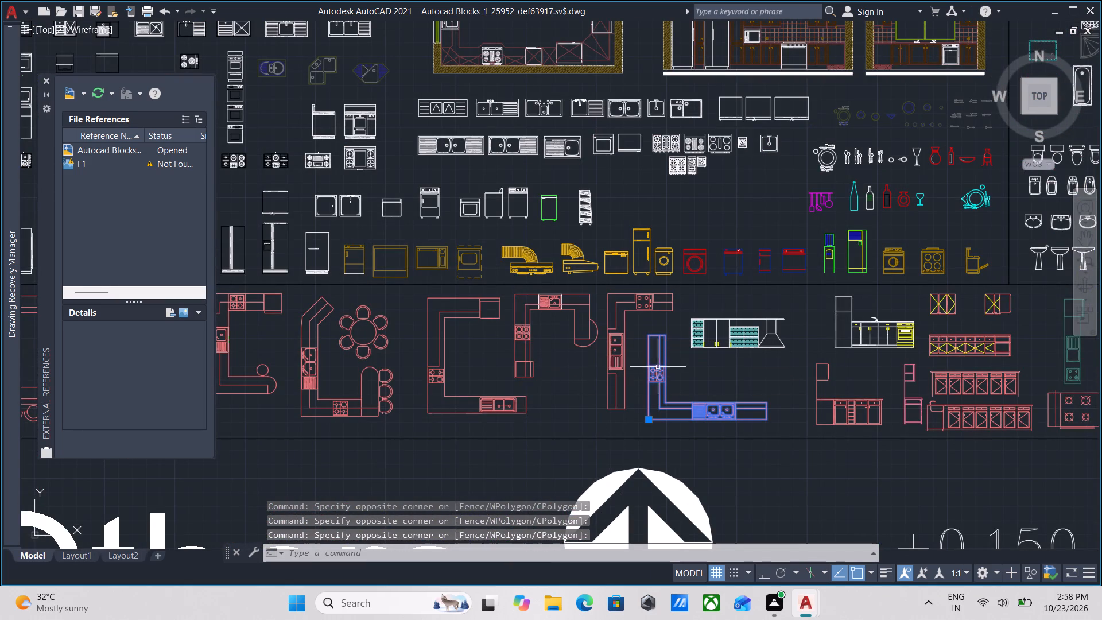
scroll(660, 366, down, 1)
Look over the kitchen appliance, cabinet and counter blocks in the Kitchens & Baths section.
scroll(638, 300, up, 2)
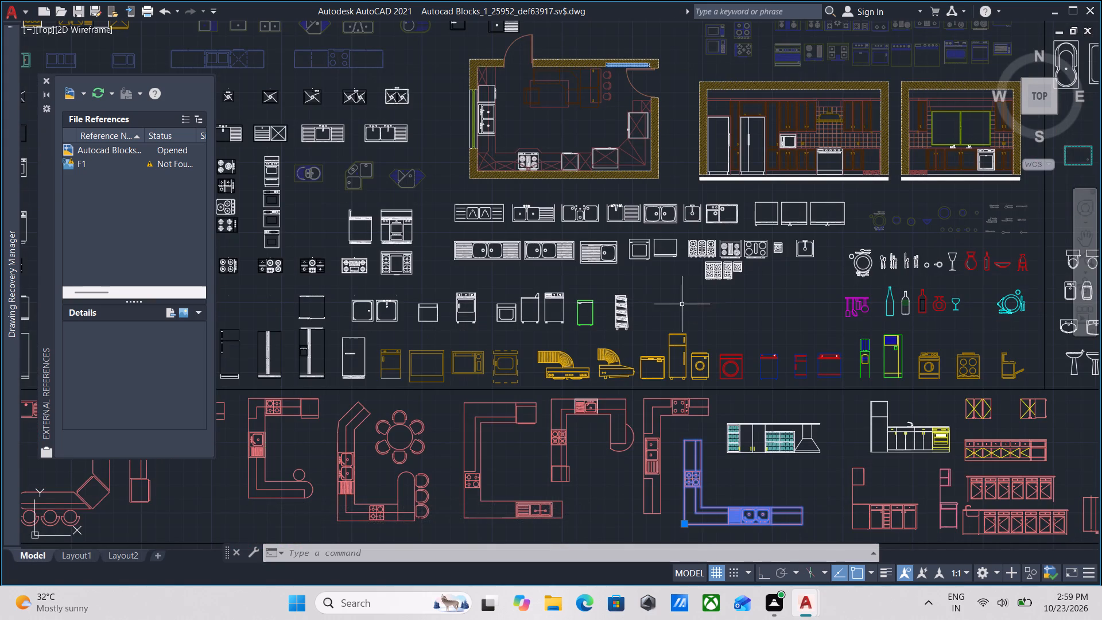
scroll(665, 304, down, 1)
middle_drag(665, 304, 665, 356)
scroll(648, 383, up, 1)
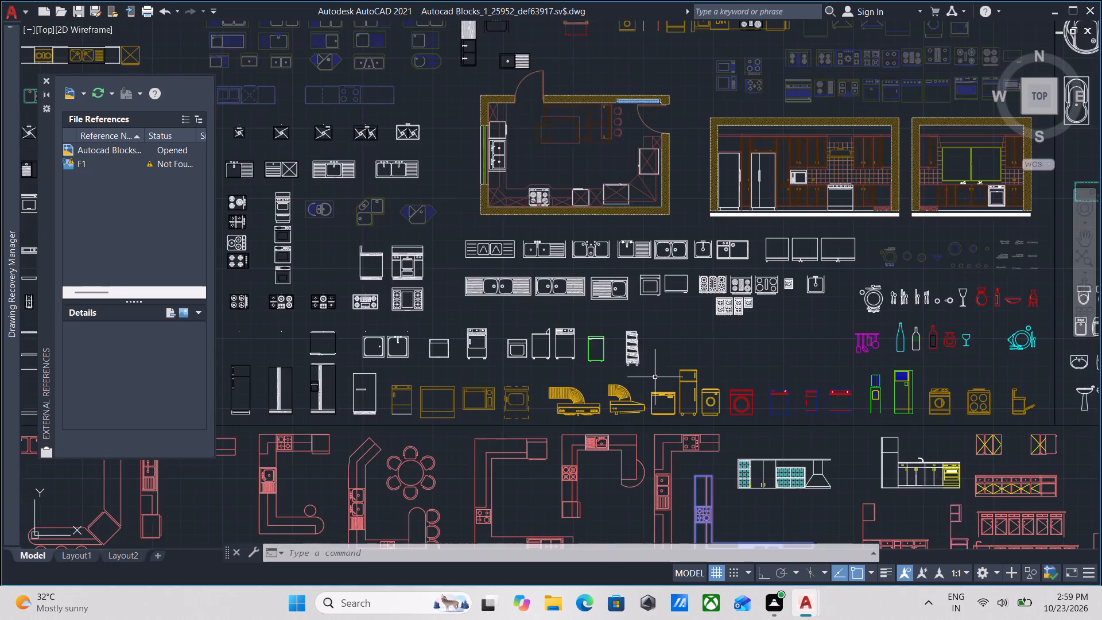
middle_drag(654, 369, 556, 238)
scroll(651, 365, down, 1)
scroll(800, 342, up, 2)
scroll(843, 349, down, 1)
middle_drag(843, 349, 599, 351)
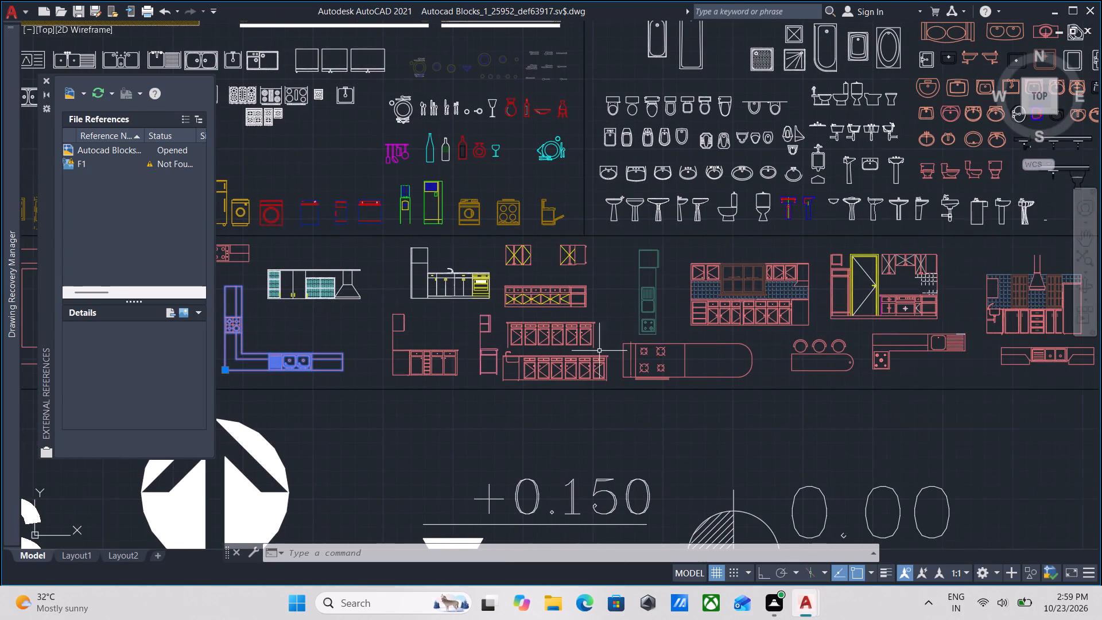
scroll(862, 368, down, 1)
scroll(874, 367, up, 1)
middle_drag(529, 361, 576, 367)
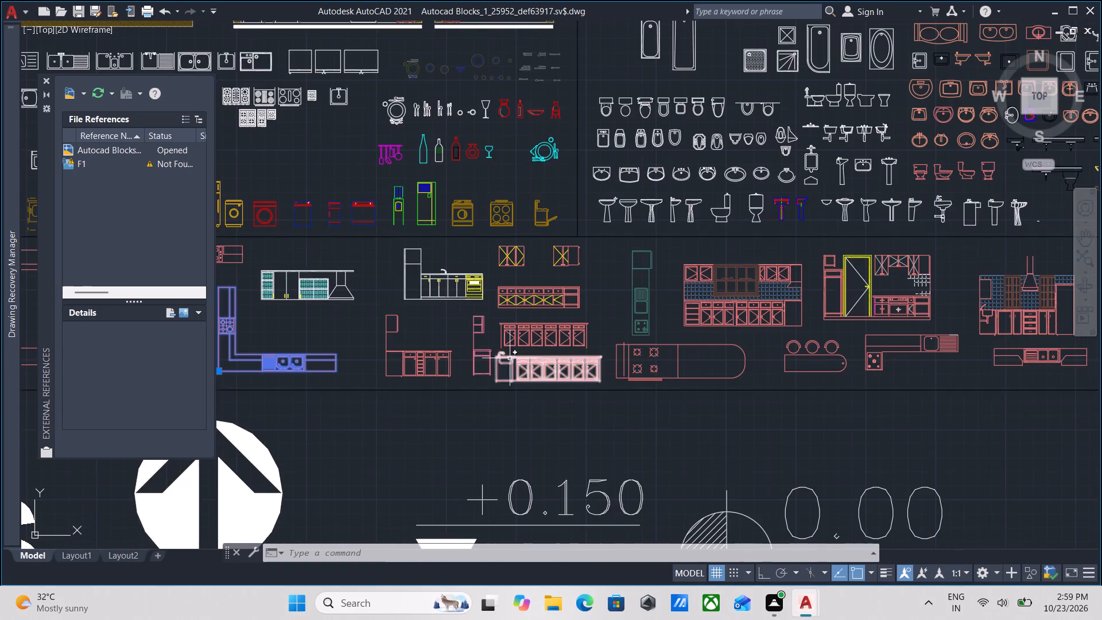
middle_drag(576, 367, 824, 371)
middle_drag(561, 354, 724, 375)
scroll(637, 363, up, 2)
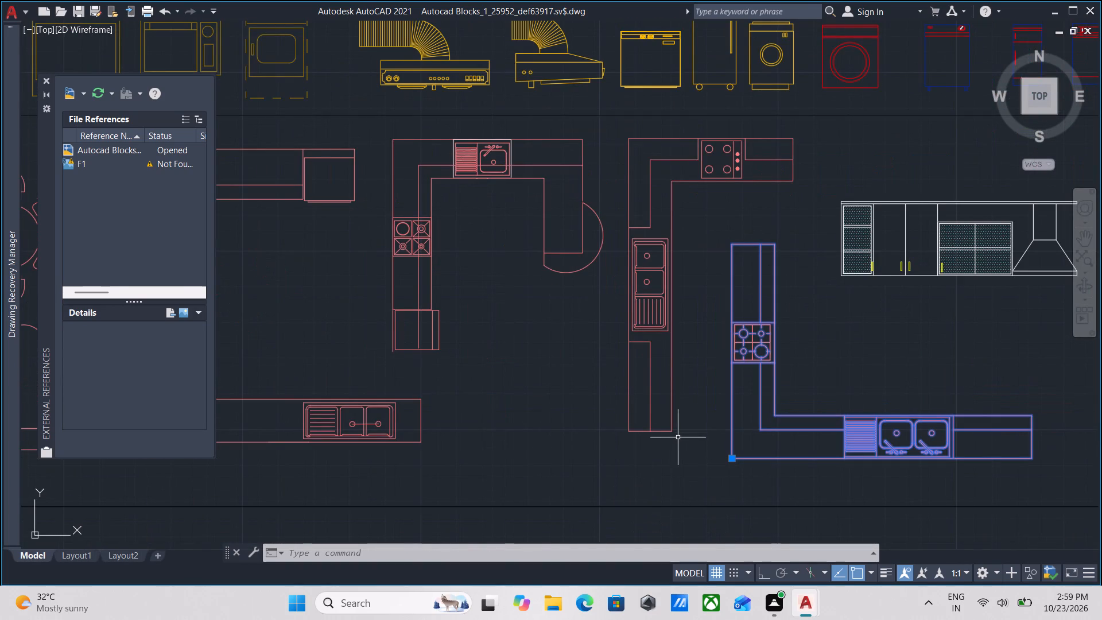
scroll(639, 367, down, 2)
middle_drag(639, 367, 767, 405)
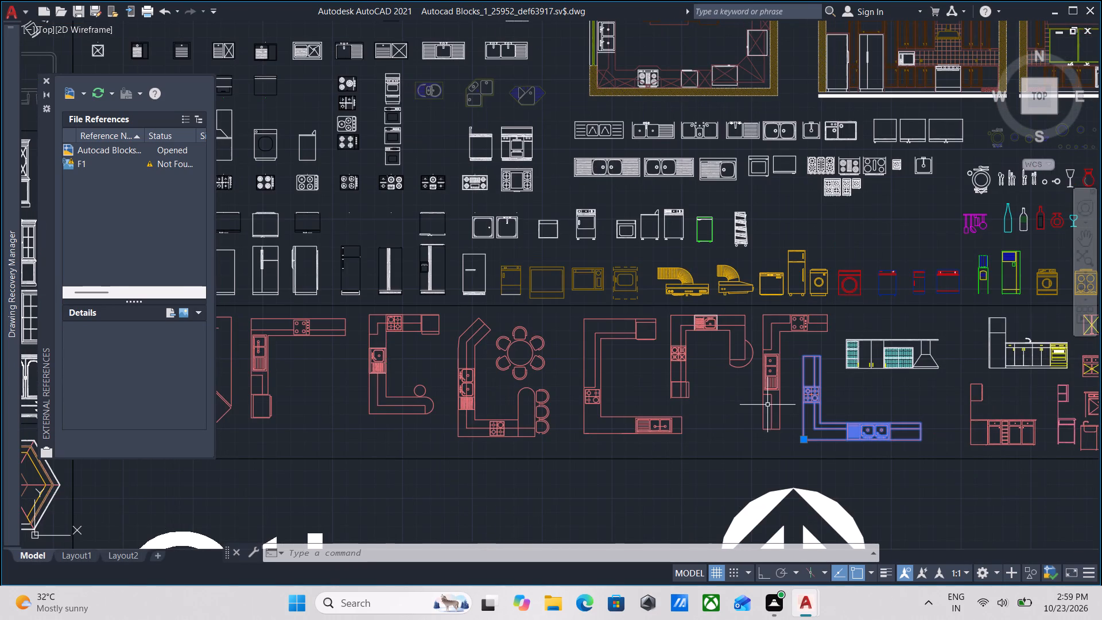
key(c)
scroll(759, 363, down, 2)
middle_drag(748, 372, 694, 417)
scroll(755, 357, up, 2)
scroll(732, 357, down, 2)
middle_drag(732, 357, 789, 371)
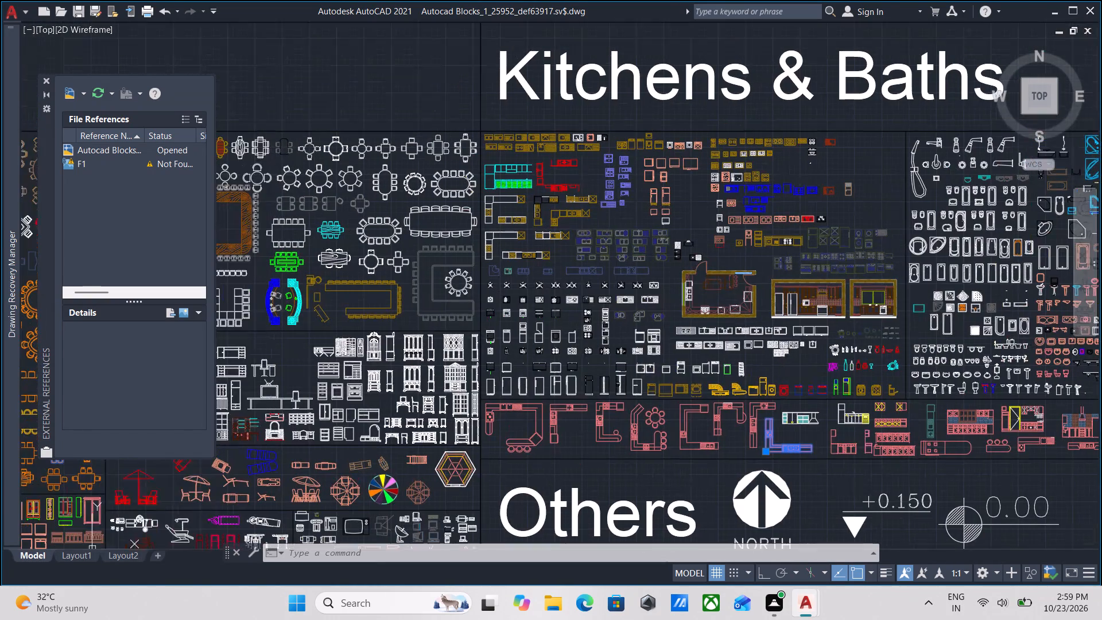
middle_drag(789, 373, 715, 340)
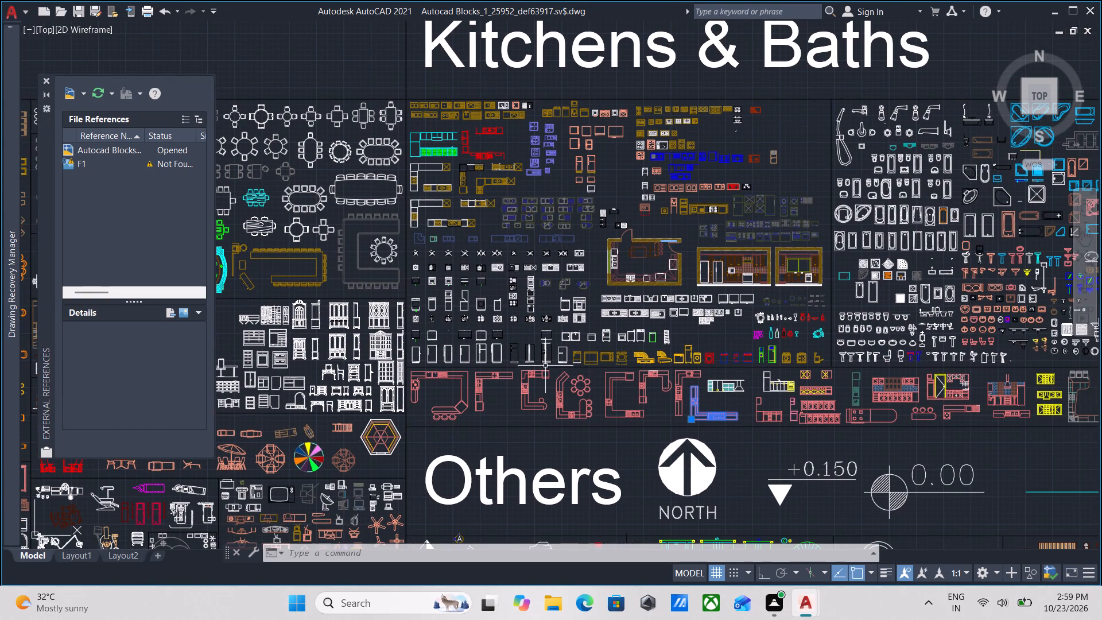
middle_drag(545, 366, 837, 328)
middle_drag(695, 393, 739, 276)
scroll(672, 404, down, 1)
middle_drag(672, 404, 624, 446)
scroll(910, 304, up, 2)
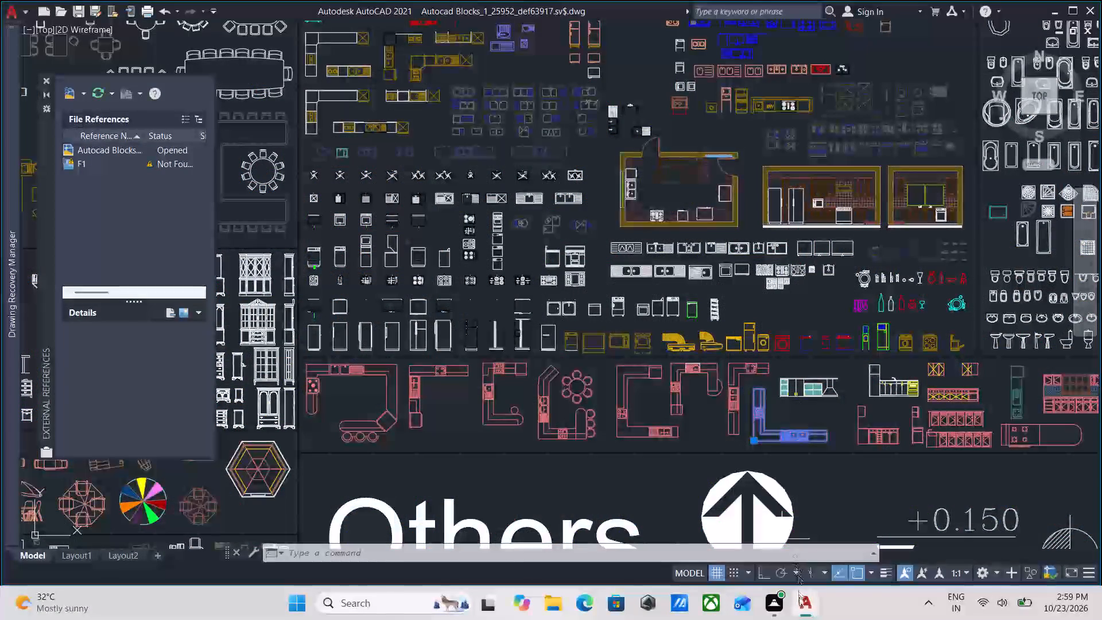
Switch to the floor plan drawing and paste the copied bed and dining table blocks in the empty space beside the plan.
click(588, 529)
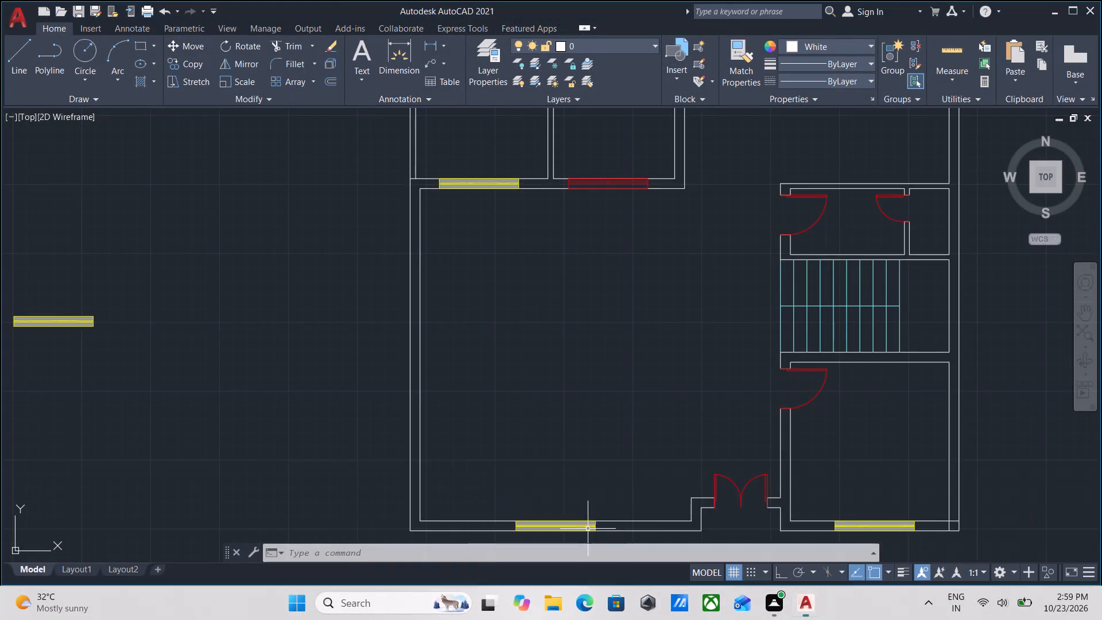
scroll(598, 396, down, 1)
middle_drag(598, 396, 623, 434)
key(ctrl+v)
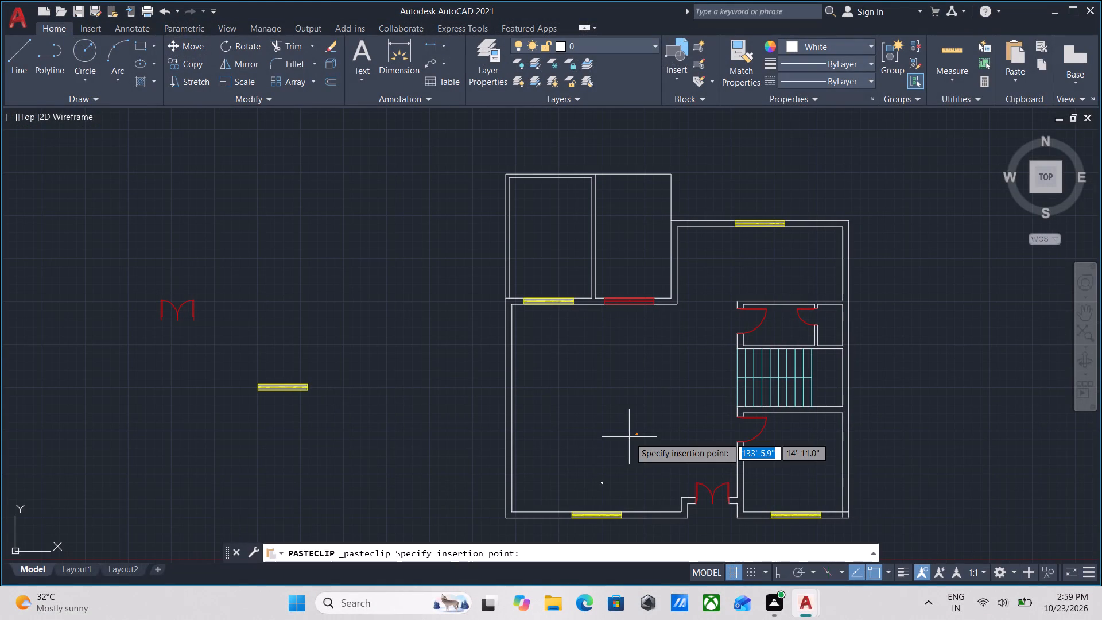
click(367, 444)
Scale up the tiny pasted dining table block from its lower chair, with a freehand factor of about 3'-0.5".
scroll(352, 464, up, 1)
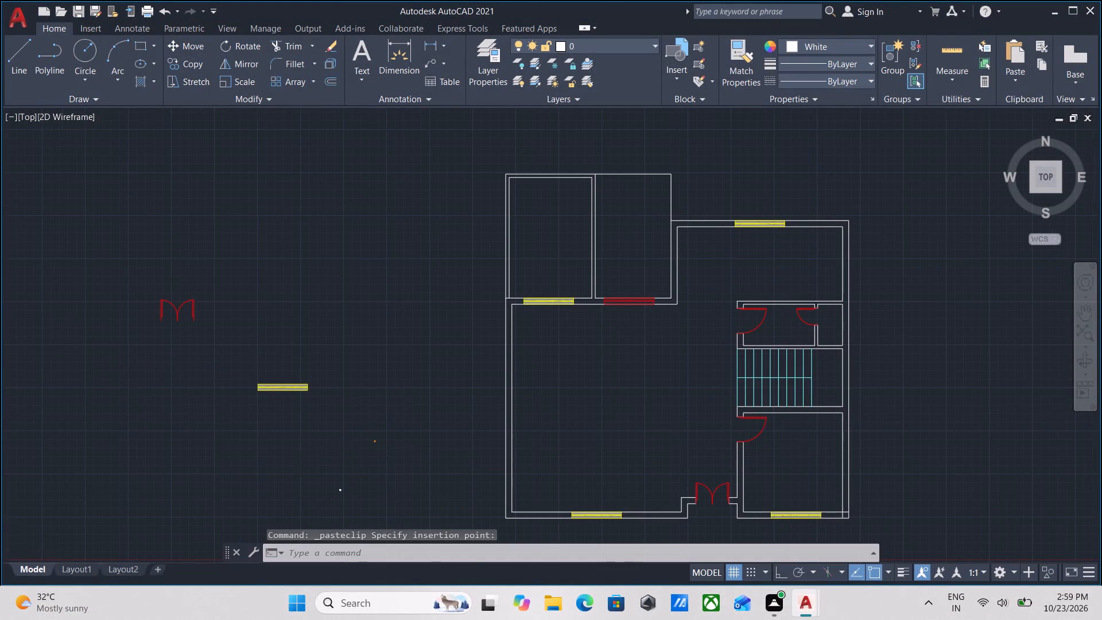
scroll(352, 464, up, 1)
middle_click(352, 464)
scroll(352, 464, up, 1)
scroll(451, 359, up, 2)
scroll(451, 359, down, 1)
drag(453, 401, 447, 394)
click(377, 342)
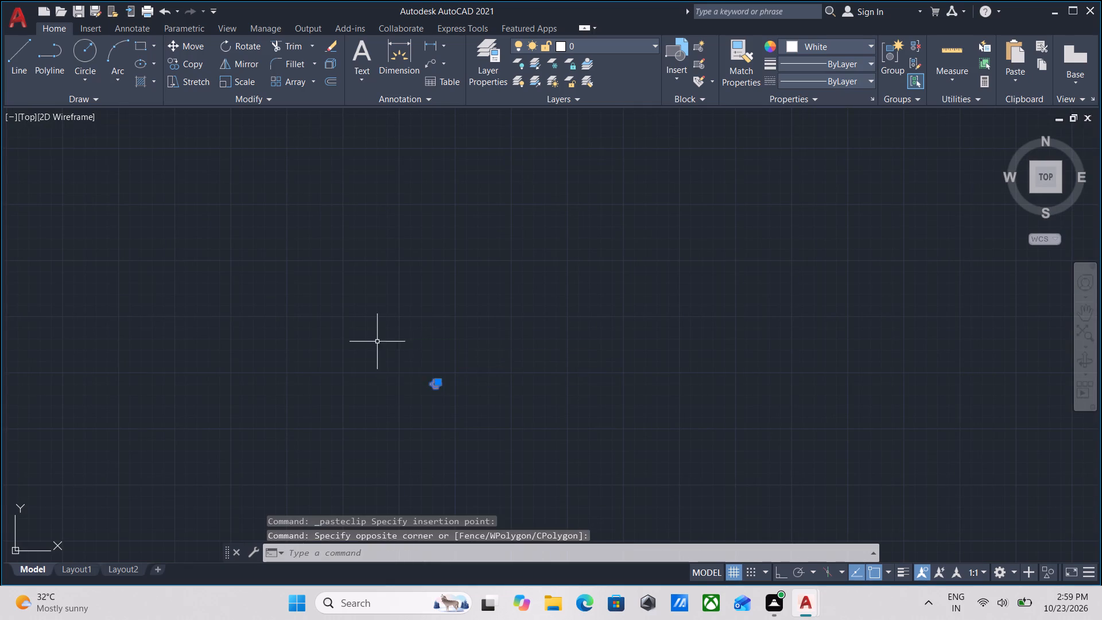
scroll(413, 388, up, 2)
middle_drag(413, 389, 379, 439)
text(sca)
key(Return)
scroll(395, 445, up, 2)
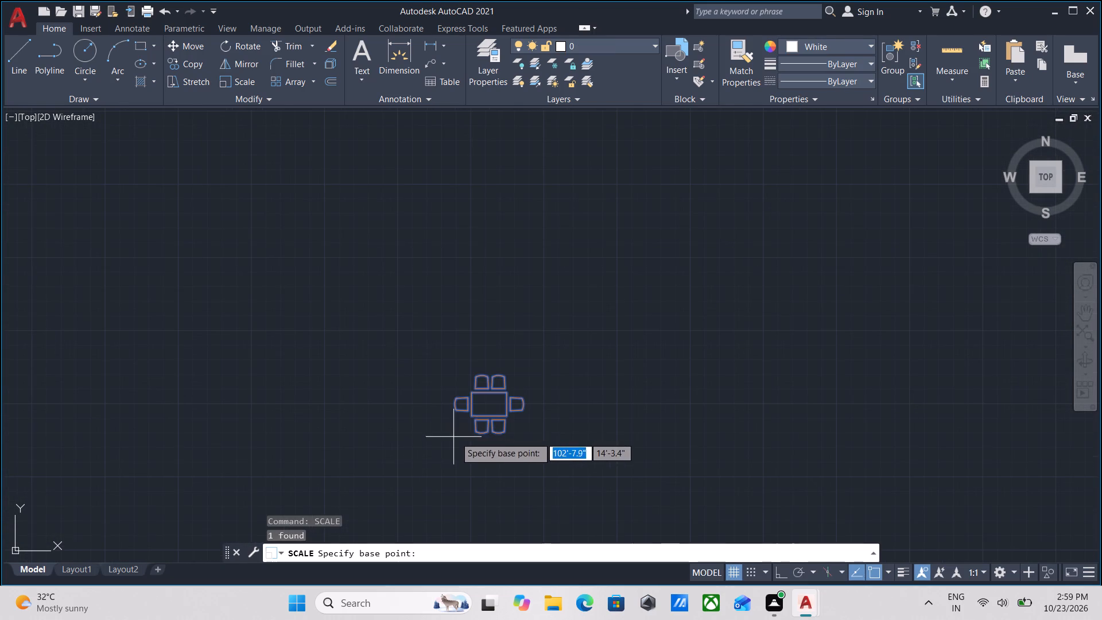
click(469, 431)
scroll(699, 430, down, 1)
scroll(803, 422, down, 4)
middle_drag(789, 422, 786, 422)
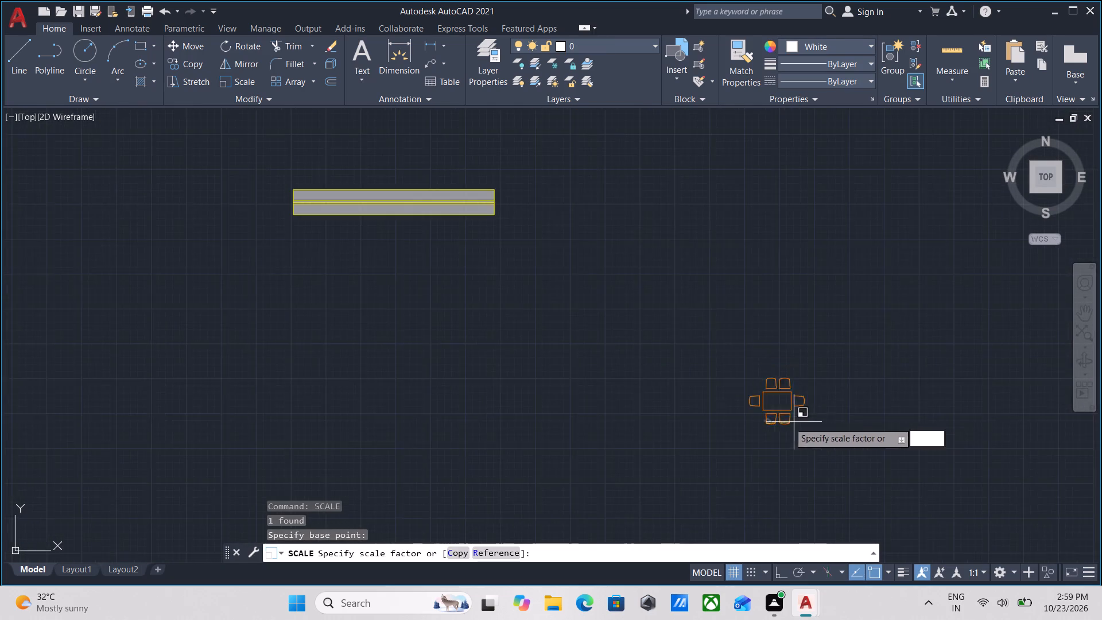
middle_drag(786, 422, 562, 423)
scroll(629, 422, down, 2)
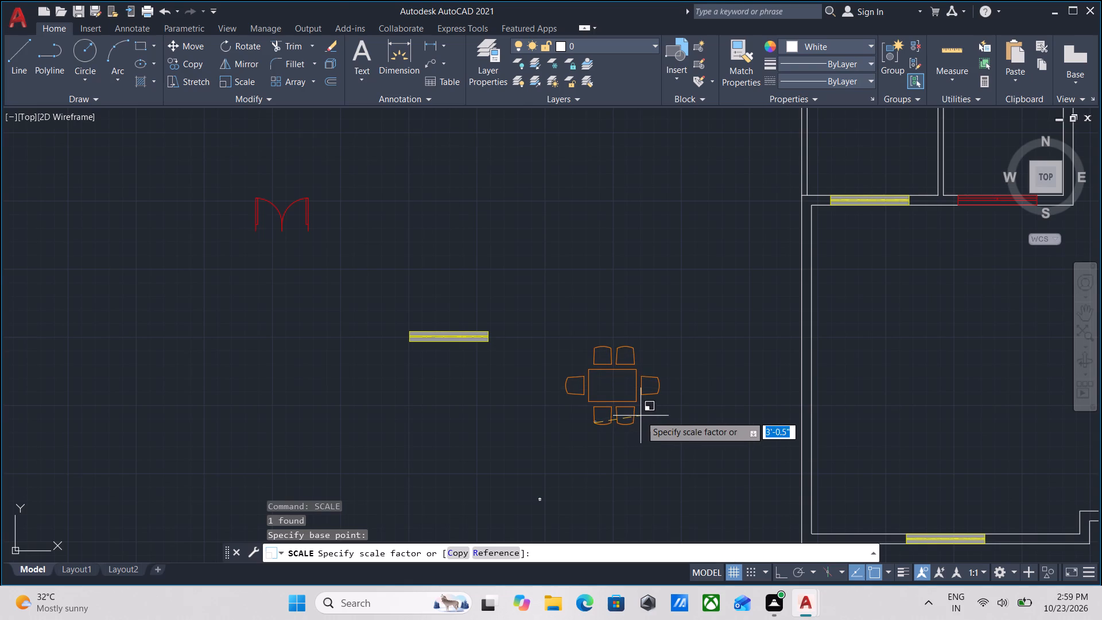
click(641, 416)
Copy the scaled dining table set into the large hall of the floor plan, near its west wall.
click(640, 437)
click(623, 418)
text(co)
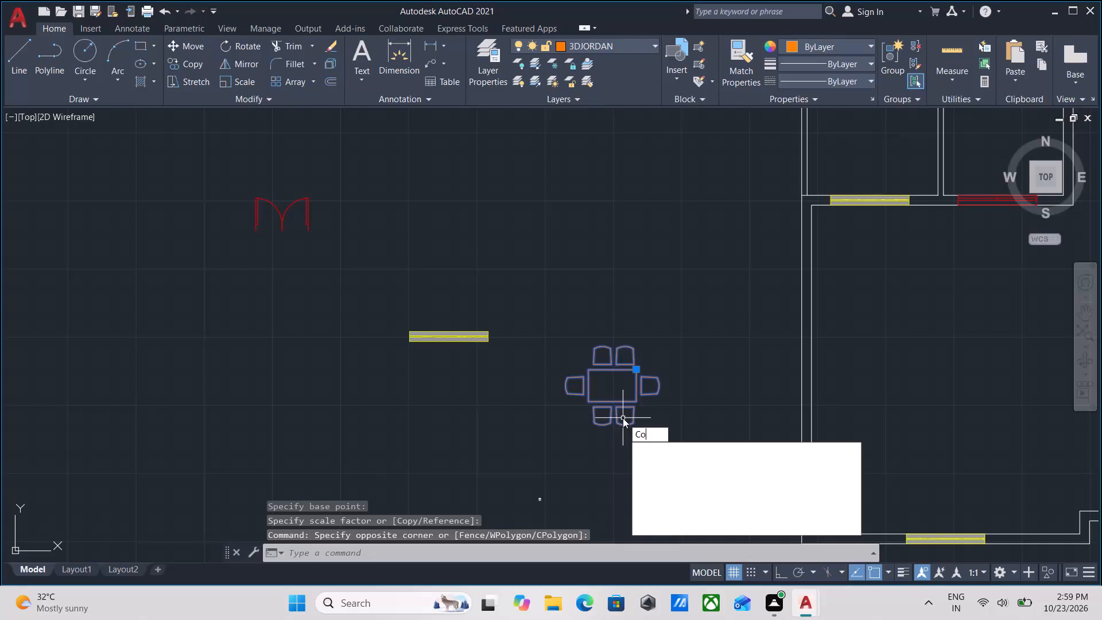
key(Return)
click(635, 417)
click(898, 373)
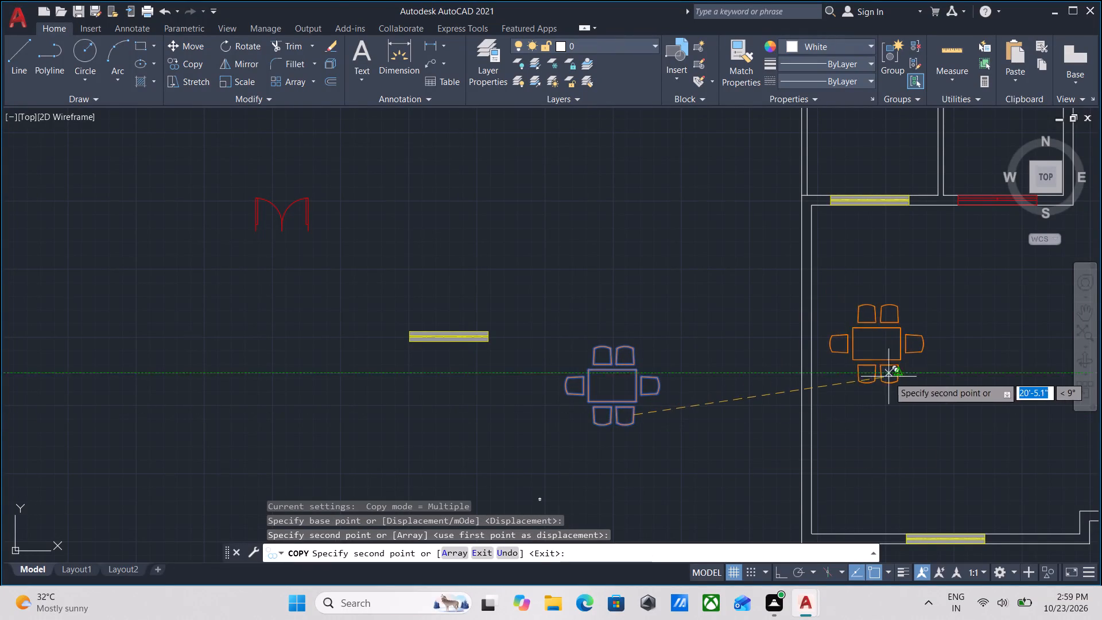
middle_drag(635, 462, 673, 363)
key(Escape)
Scale up the tiny pasted bed block from its lower-left corner, with a freehand factor of about 4'-0.3".
scroll(584, 397, up, 5)
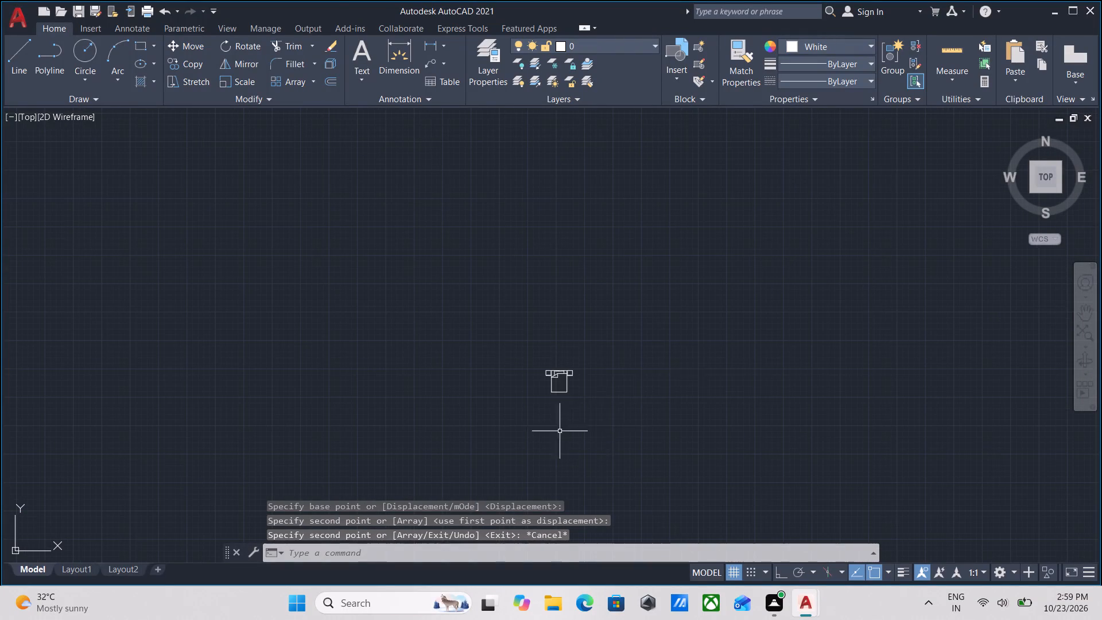
drag(610, 431, 600, 409)
click(523, 351)
scroll(523, 352, up, 3)
middle_drag(585, 402, 571, 372)
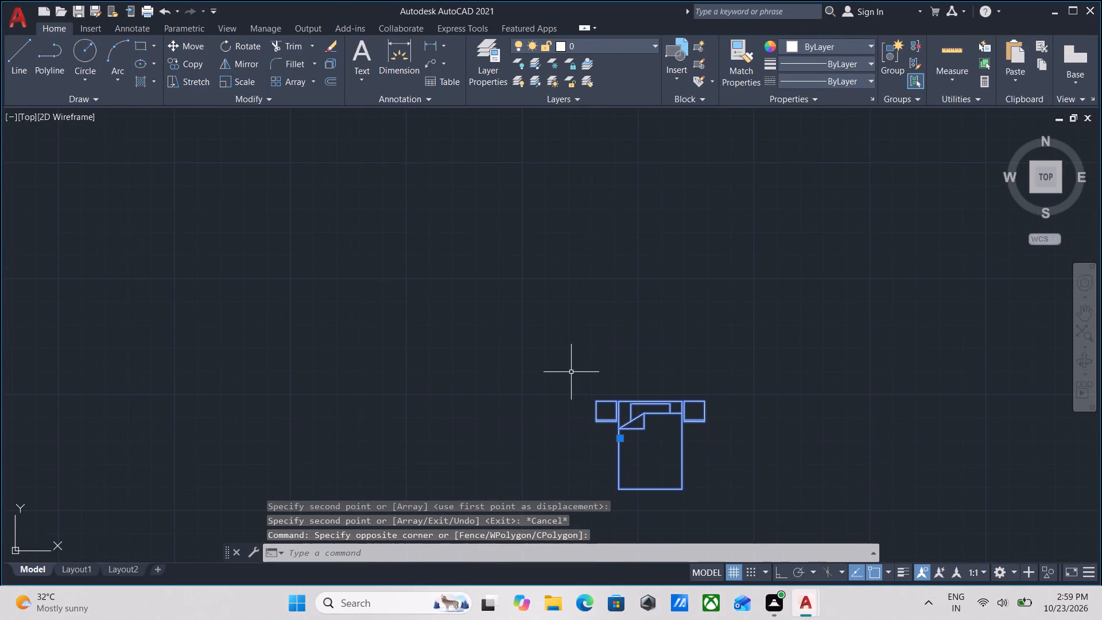
text(scalr)
key(BackSpace)
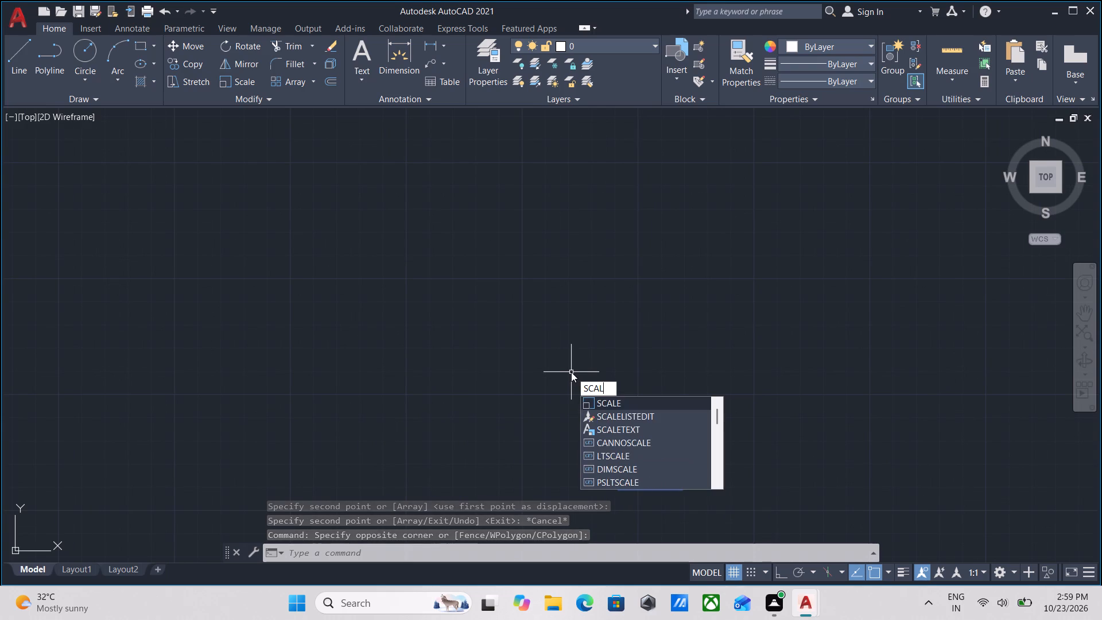
key(e)
key(Return)
scroll(616, 449, up, 2)
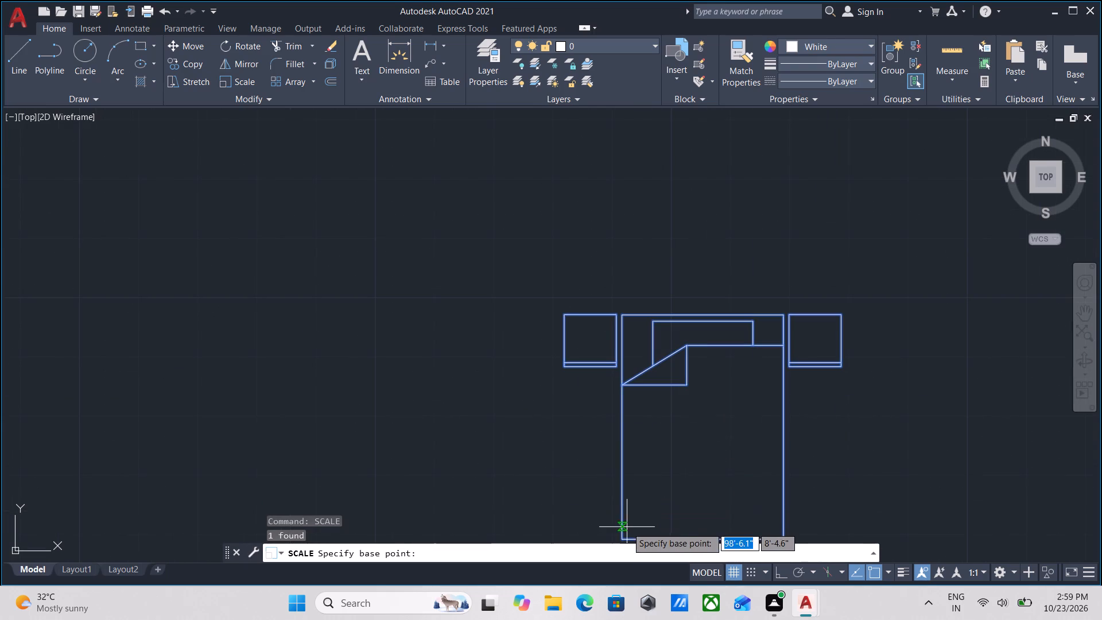
click(620, 541)
scroll(643, 335, down, 3)
scroll(606, 231, down, 3)
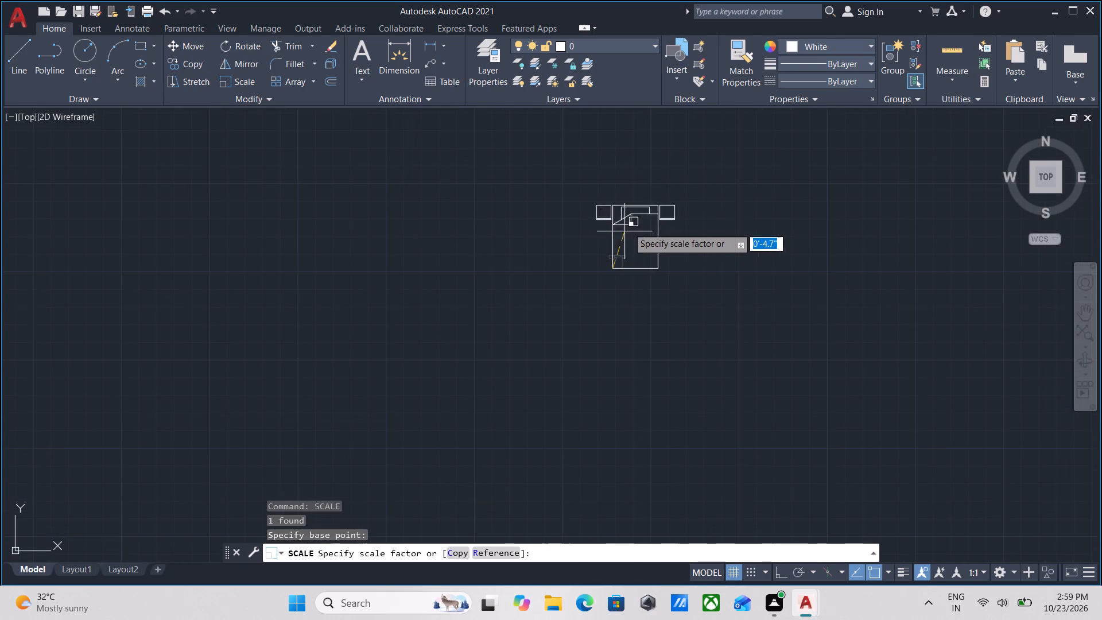
scroll(633, 158, down, 3)
middle_drag(633, 157, 634, 430)
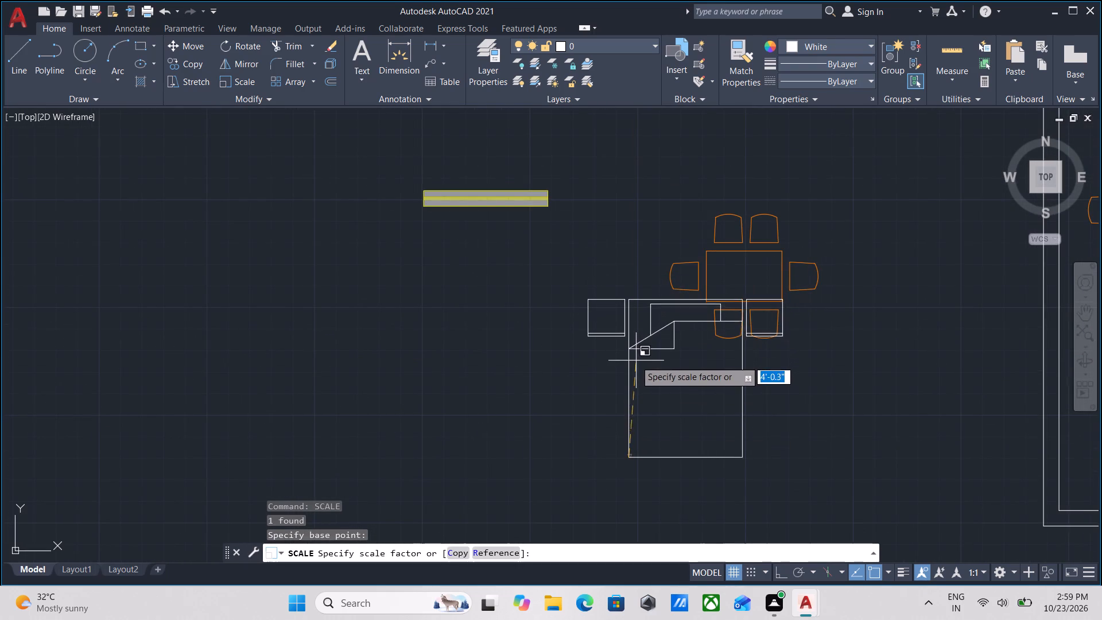
click(634, 358)
Rotate the bed block 270 degrees about its lower-right corner with Ortho on, so its headboard faces east.
click(758, 423)
click(656, 411)
text(ro)
key(Return)
click(747, 451)
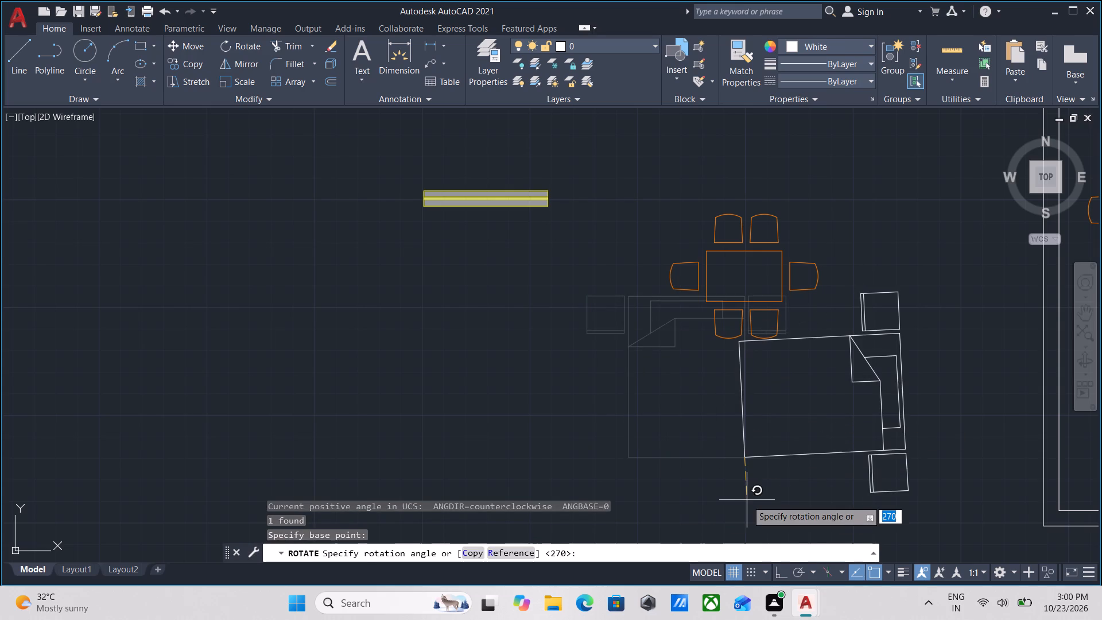
key(F8)
click(730, 514)
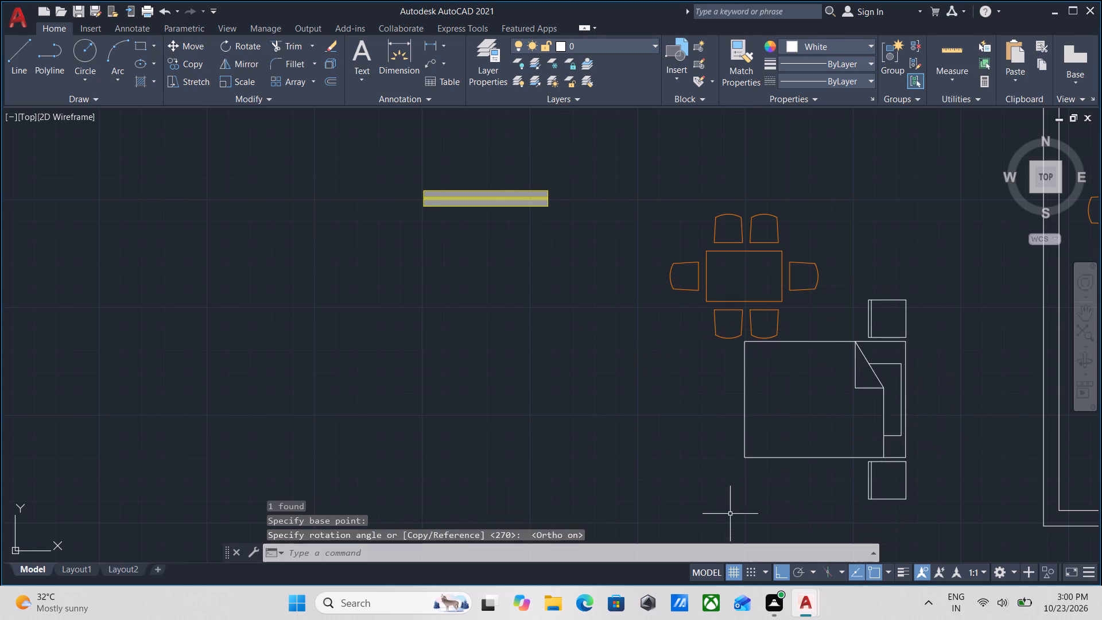
Move the rotated bed from its headboard corner into the bedroom below the stairs, with the headboard at the east wall.
click(803, 494)
click(762, 439)
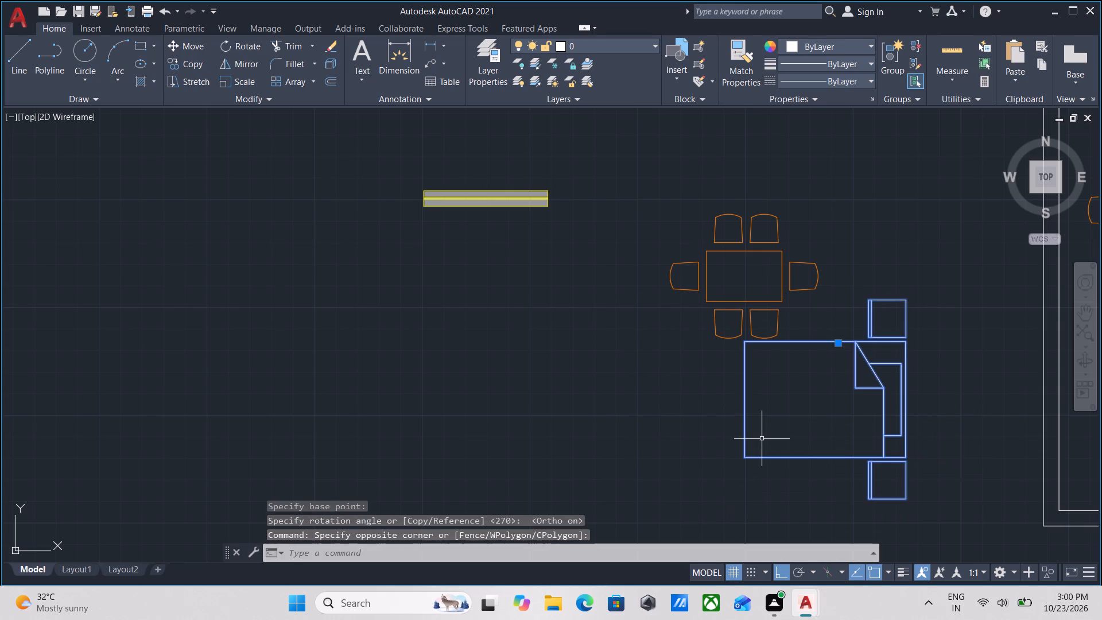
key(m)
key(Return)
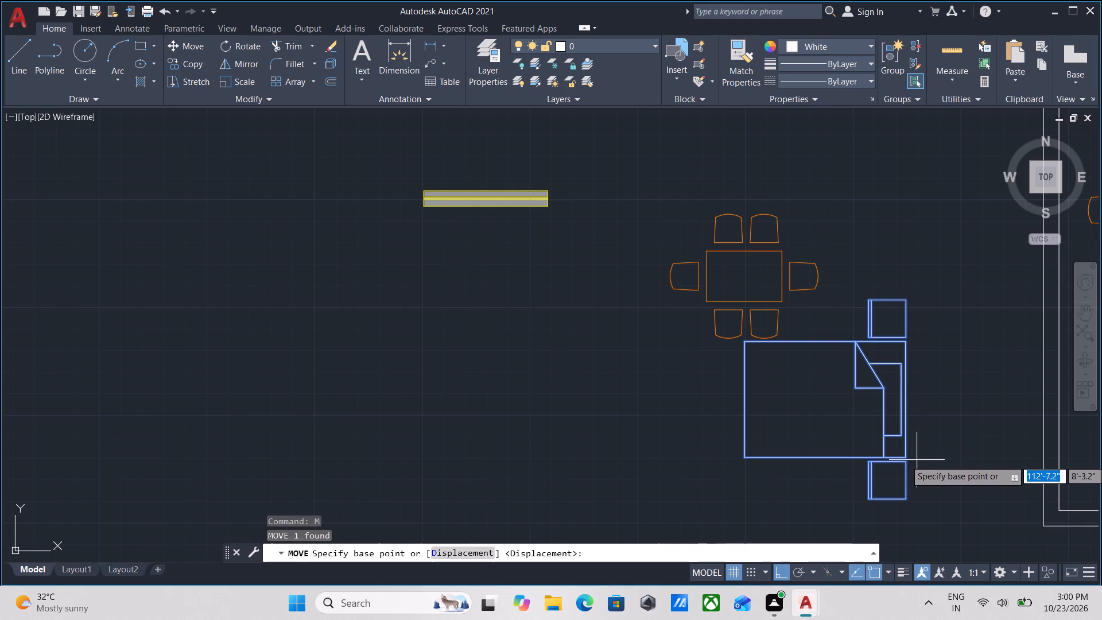
click(907, 460)
scroll(999, 377, down, 1)
middle_drag(979, 385, 641, 456)
middle_drag(1030, 444, 653, 468)
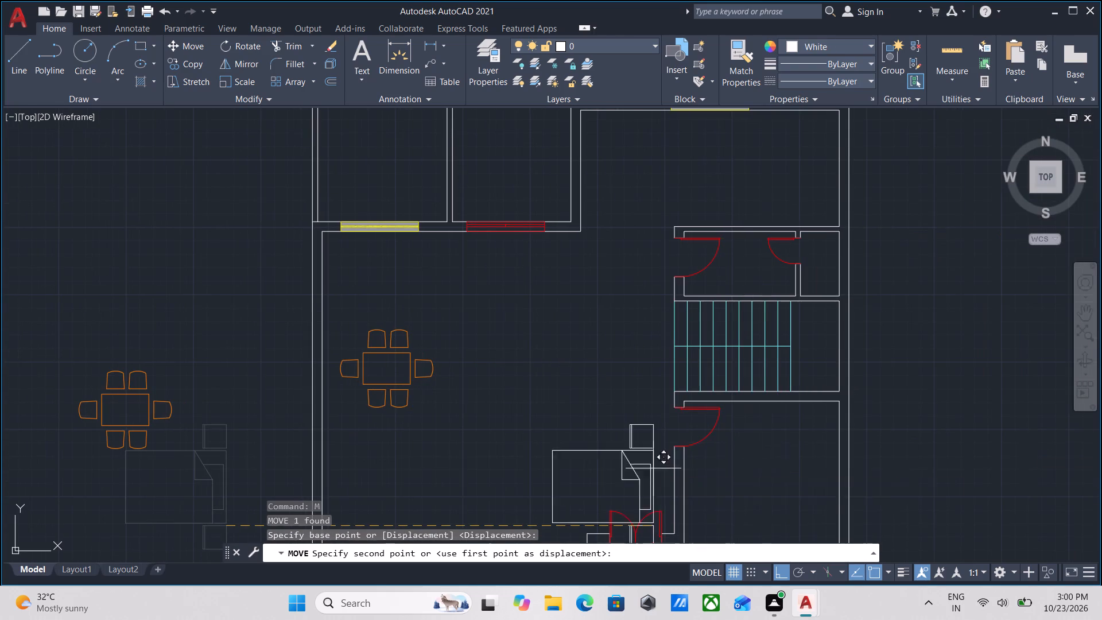
click(829, 483)
scroll(755, 434, down, 1)
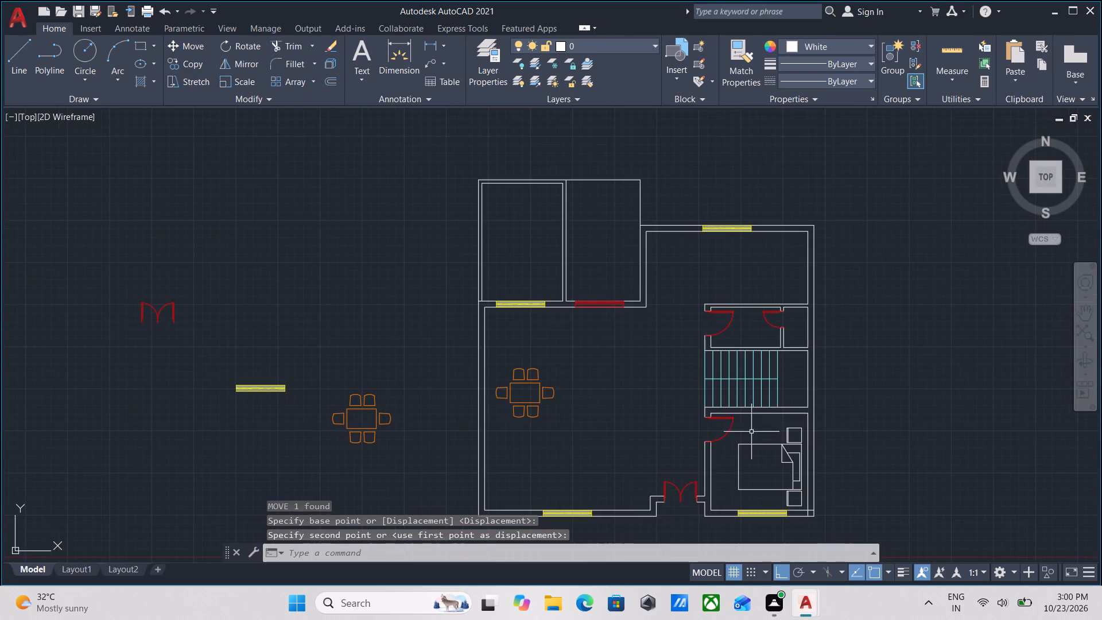
scroll(737, 408, up, 1)
key(Escape)
Look over the floor plan's rooms and the placement of the bed and dining table.
scroll(737, 408, down, 1)
middle_drag(737, 408, 850, 427)
scroll(850, 427, up, 1)
scroll(738, 325, down, 1)
middle_drag(739, 327, 817, 307)
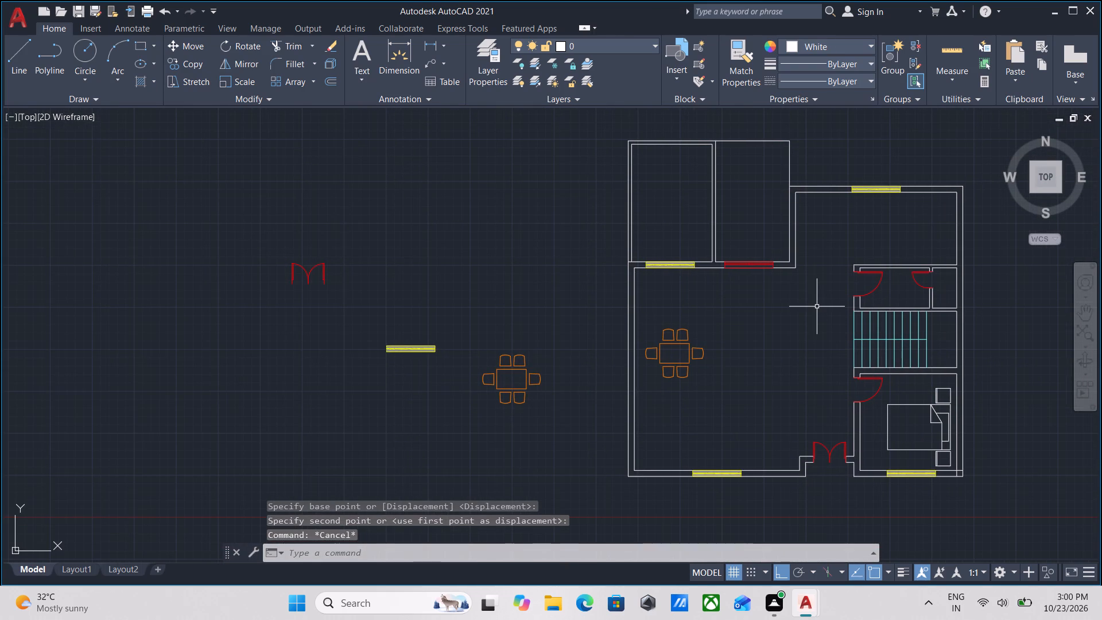
scroll(719, 369, up, 1)
scroll(711, 280, down, 1)
middle_drag(712, 282, 719, 321)
middle_drag(717, 317, 730, 369)
middle_drag(723, 352, 714, 304)
scroll(712, 300, down, 1)
middle_drag(737, 350, 736, 332)
scroll(700, 320, up, 2)
scroll(611, 363, down, 1)
middle_drag(612, 363, 641, 315)
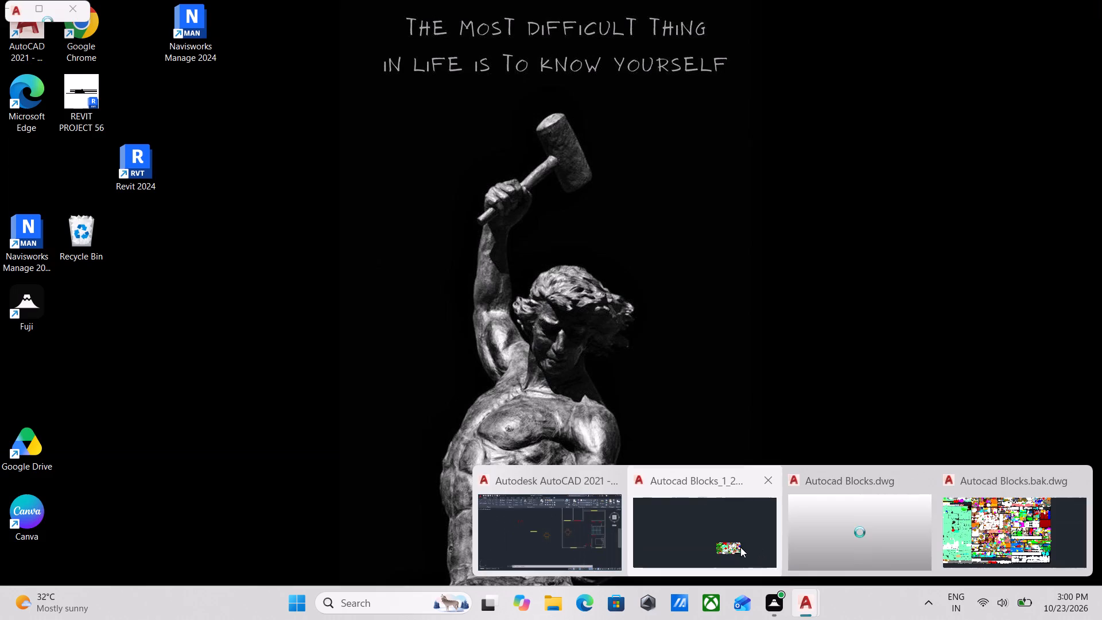
Switch to the Autocad Blocks library drawing and copy the white four-sofa seating set with its central table.
click(740, 547)
scroll(731, 515, up, 3)
scroll(721, 422, down, 4)
scroll(791, 391, down, 2)
middle_drag(639, 480, 692, 330)
scroll(694, 430, up, 2)
scroll(628, 430, down, 1)
middle_drag(631, 427, 711, 351)
middle_drag(645, 478, 703, 424)
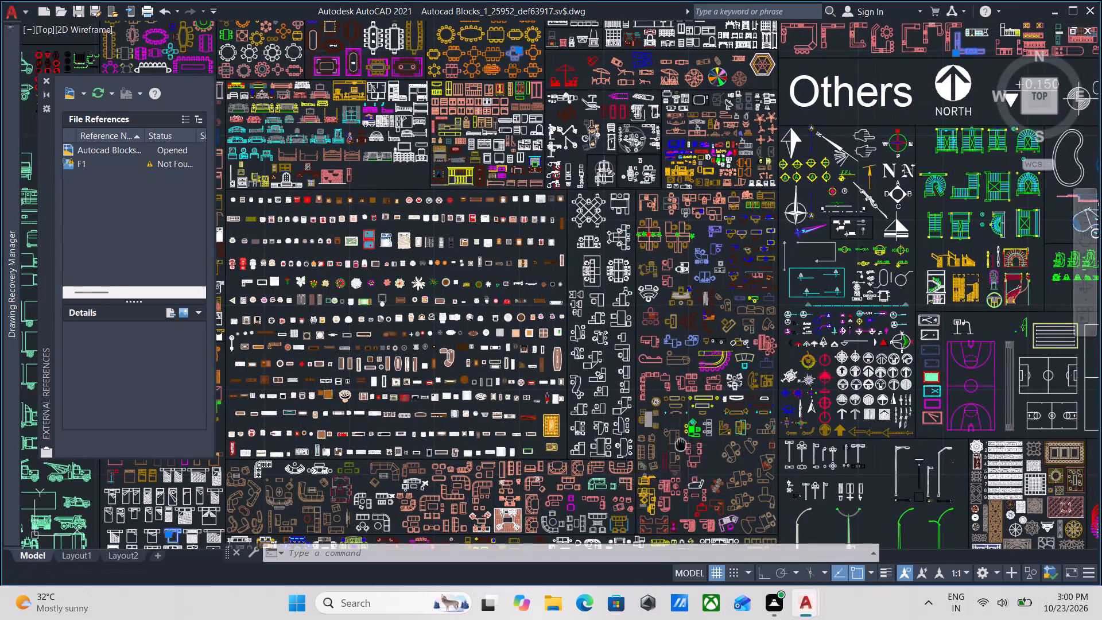
middle_drag(703, 424, 785, 351)
middle_drag(582, 467, 651, 407)
scroll(814, 431, up, 2)
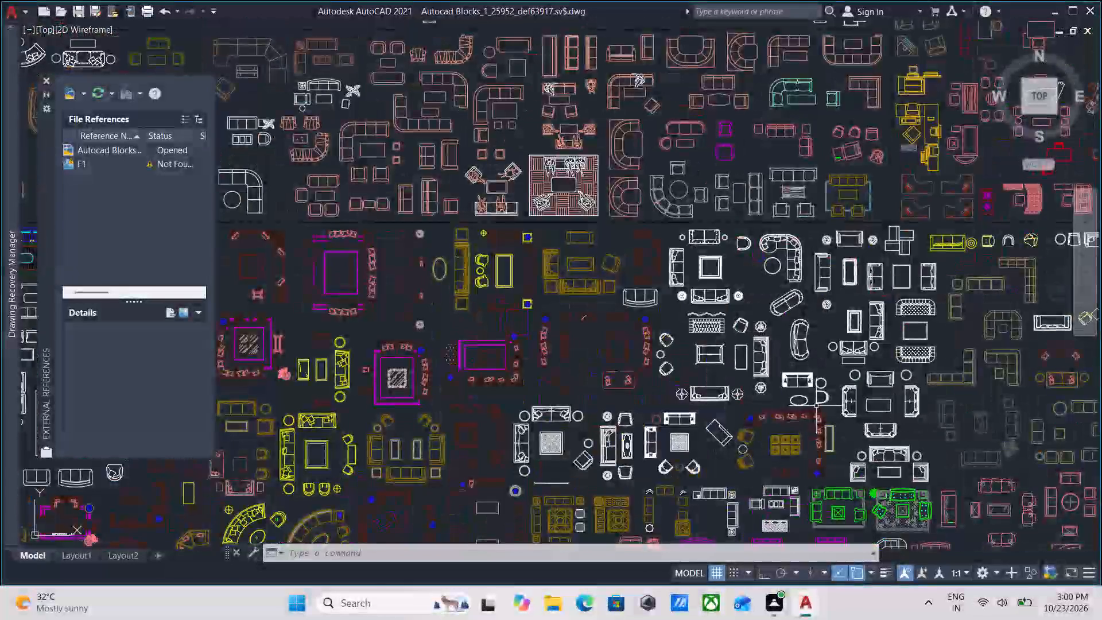
scroll(893, 432, up, 1)
click(920, 440)
click(866, 372)
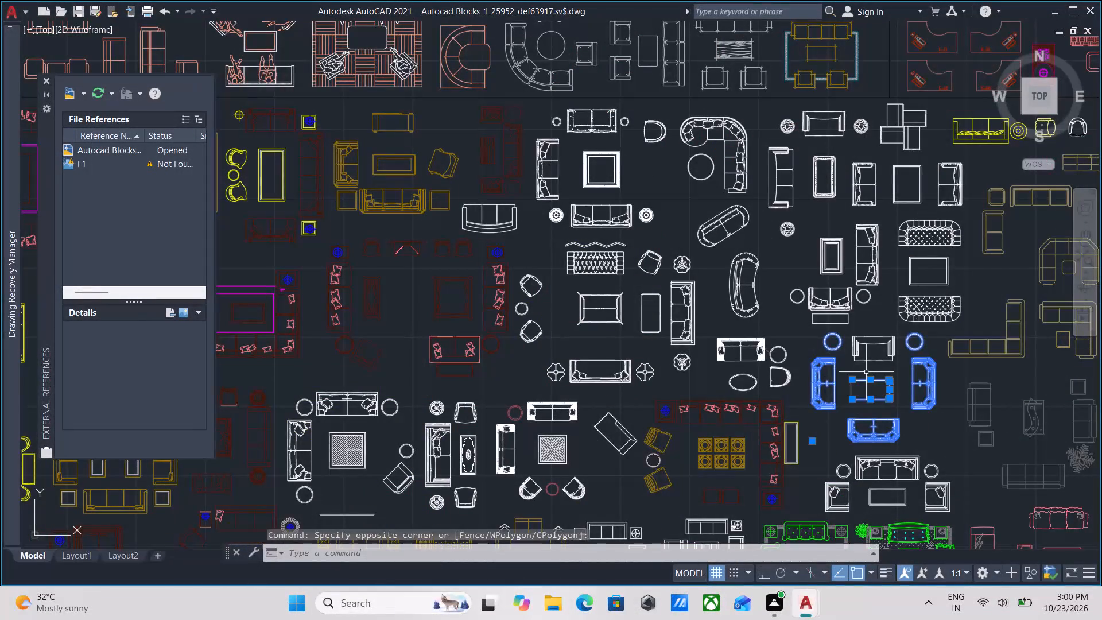
click(935, 447)
click(832, 332)
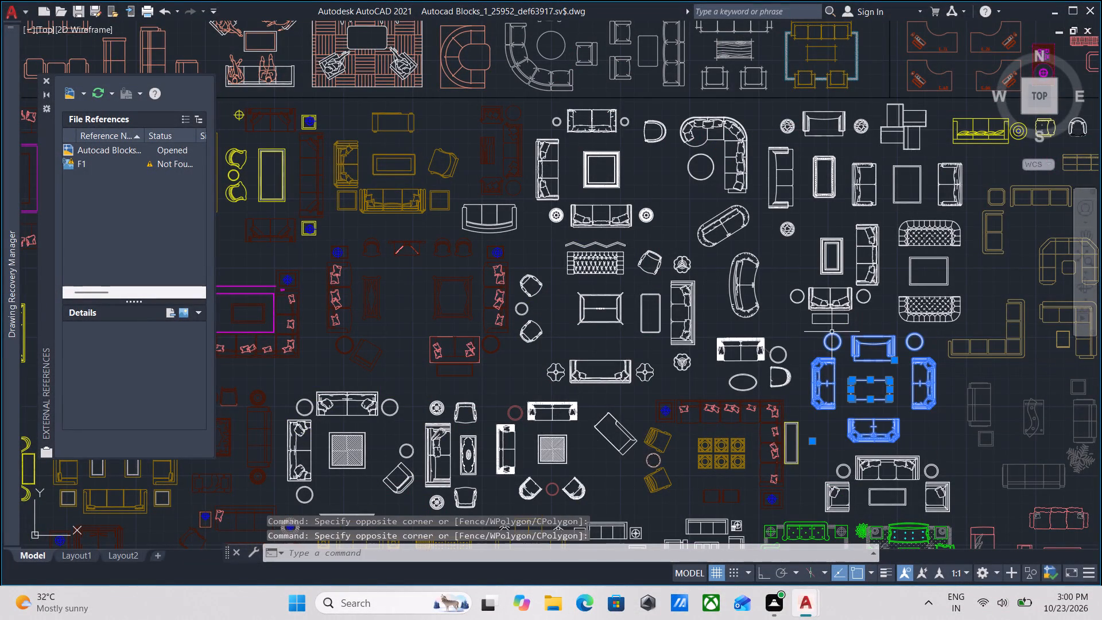
key(ctrl+c)
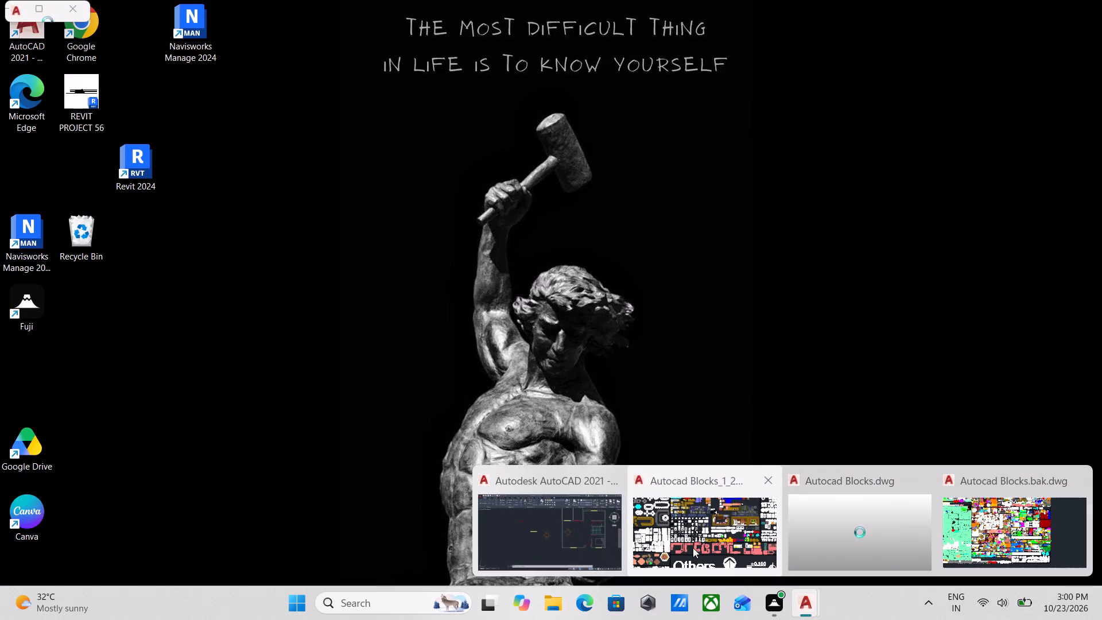
Switch back to the floor plan drawing and paste the copied furniture blocks in the large hall below the dining table.
click(571, 534)
scroll(763, 339, up, 2)
middle_drag(763, 343, 765, 416)
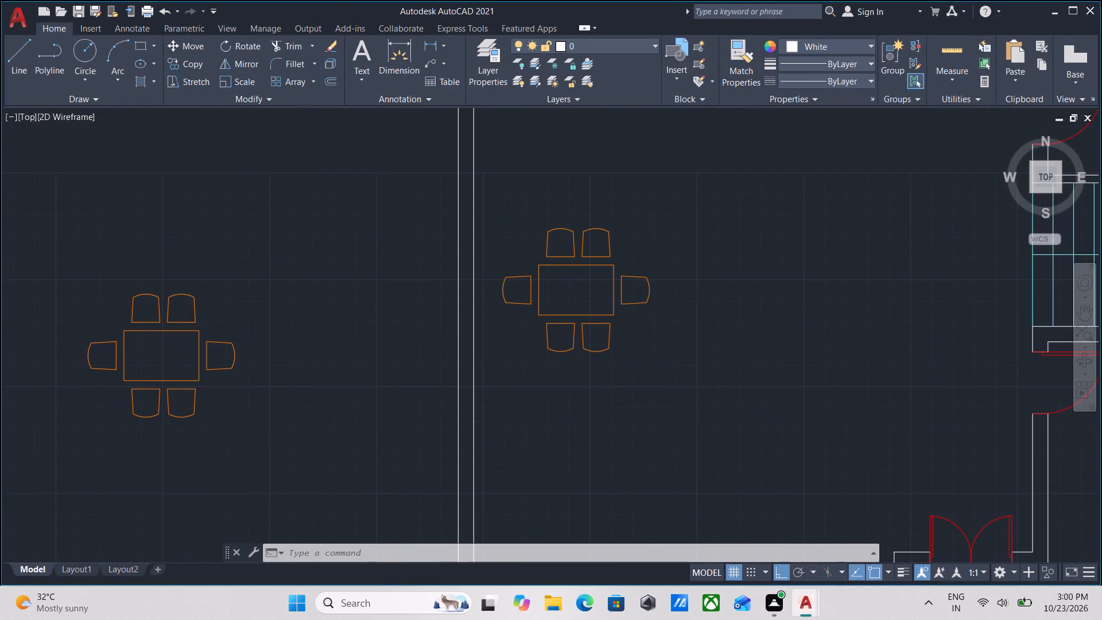
key(ctrl+v)
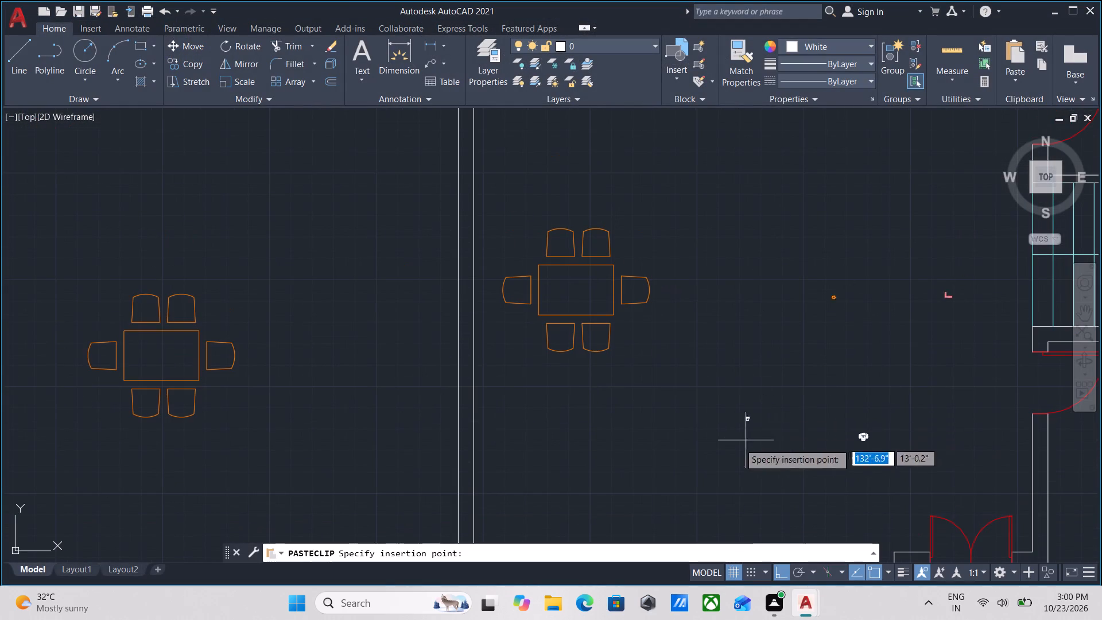
middle_drag(696, 441, 747, 333)
click(626, 370)
scroll(671, 368, up, 2)
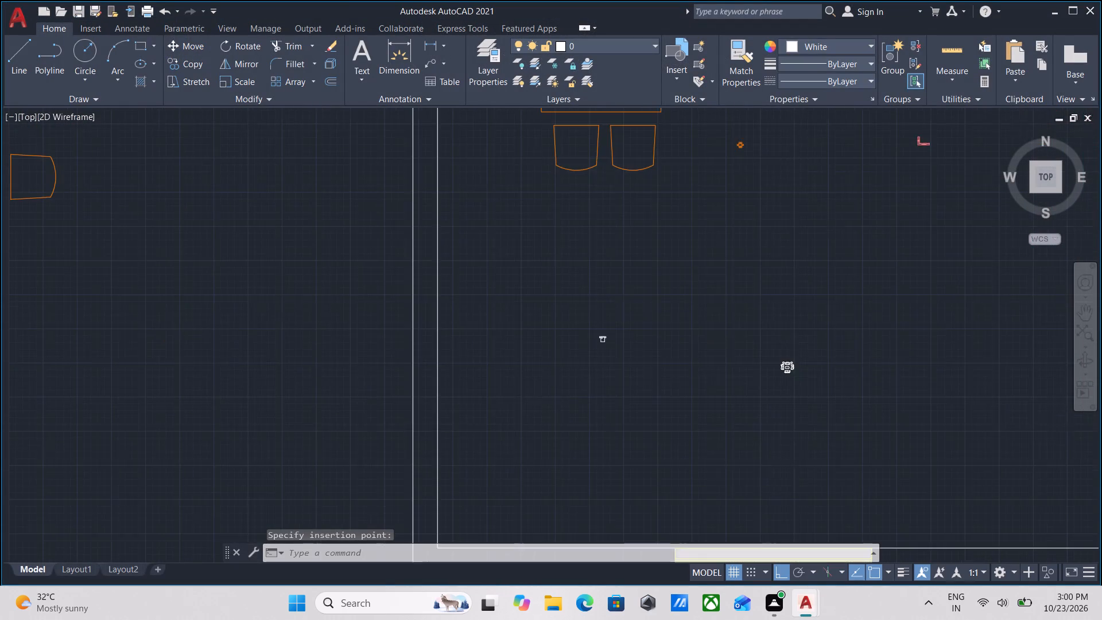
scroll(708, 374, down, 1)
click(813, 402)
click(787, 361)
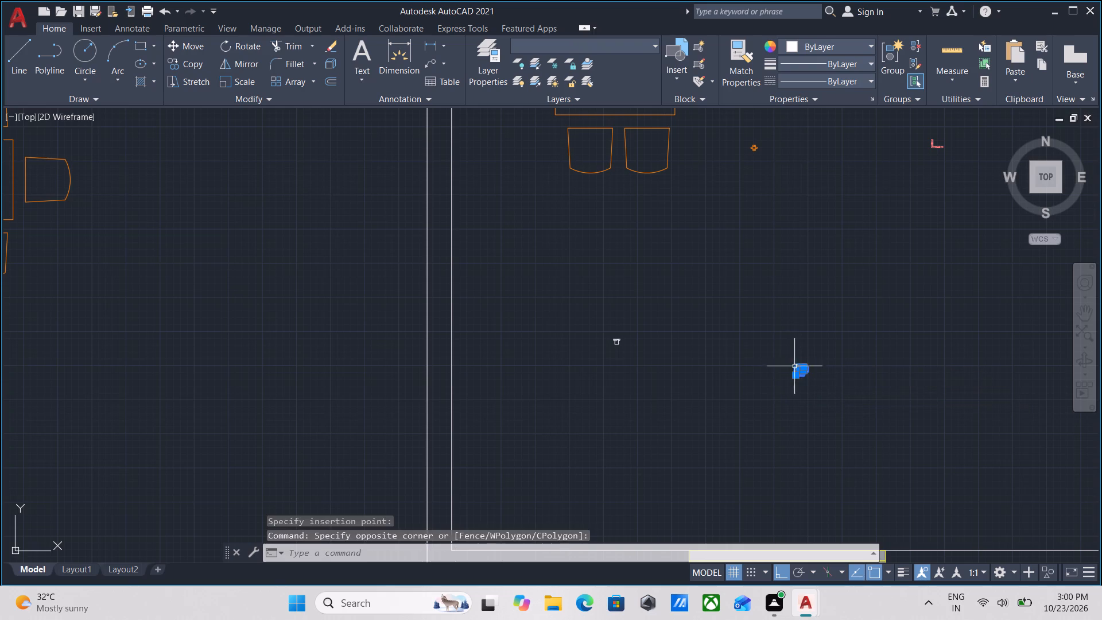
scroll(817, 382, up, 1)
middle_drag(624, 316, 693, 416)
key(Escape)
Move the three tiny pasted blocks from the hall to the empty area outside the plan's west wall, below the spare window.
drag(634, 440, 619, 447)
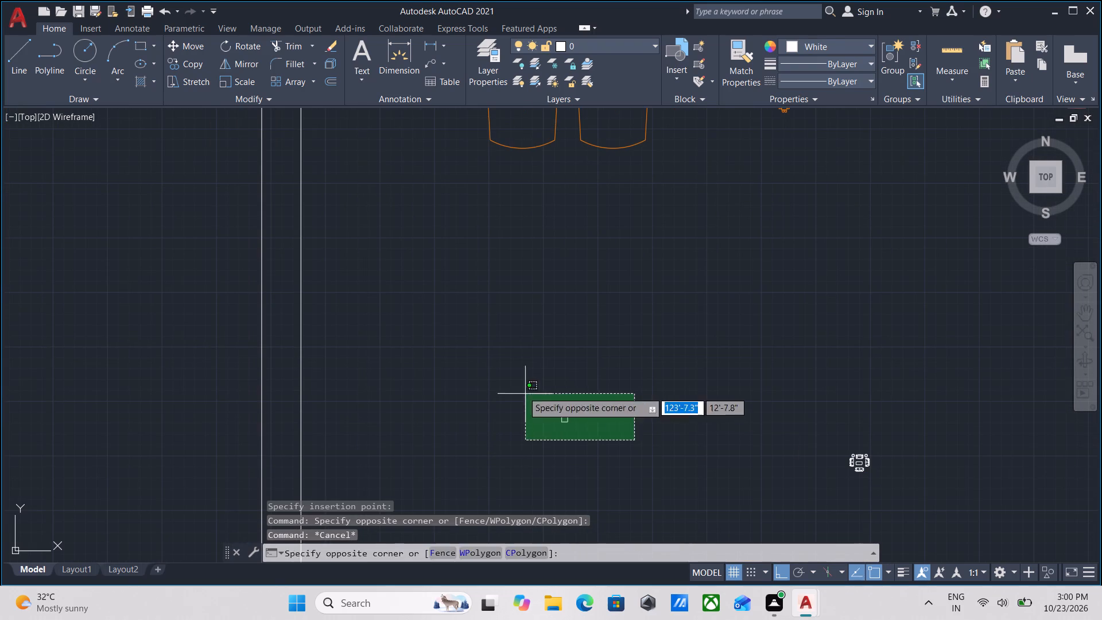
click(521, 390)
scroll(607, 348, down, 1)
middle_drag(607, 358, 532, 507)
drag(661, 415, 661, 378)
click(642, 312)
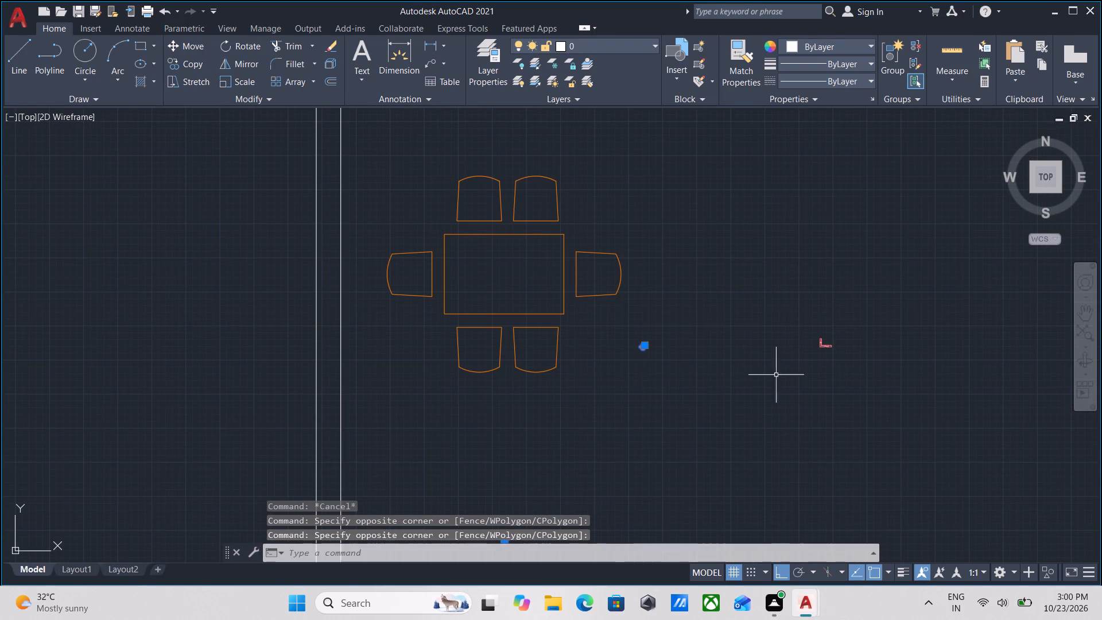
drag(837, 384, 837, 371)
click(783, 294)
scroll(681, 393, down, 1)
middle_drag(692, 374, 754, 304)
key(m)
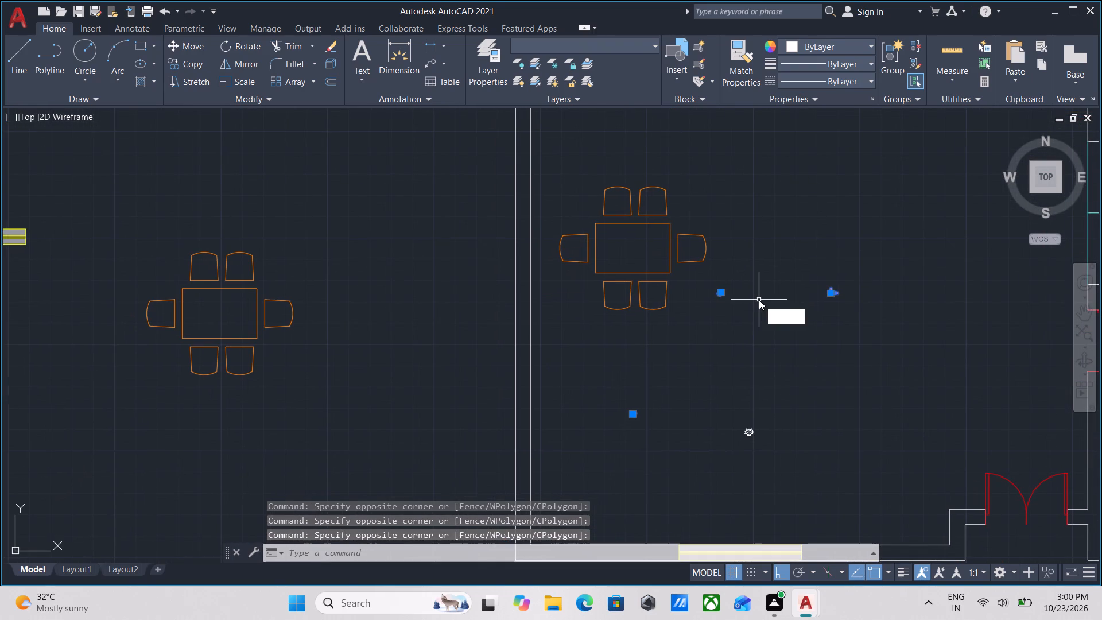
key(Return)
click(637, 415)
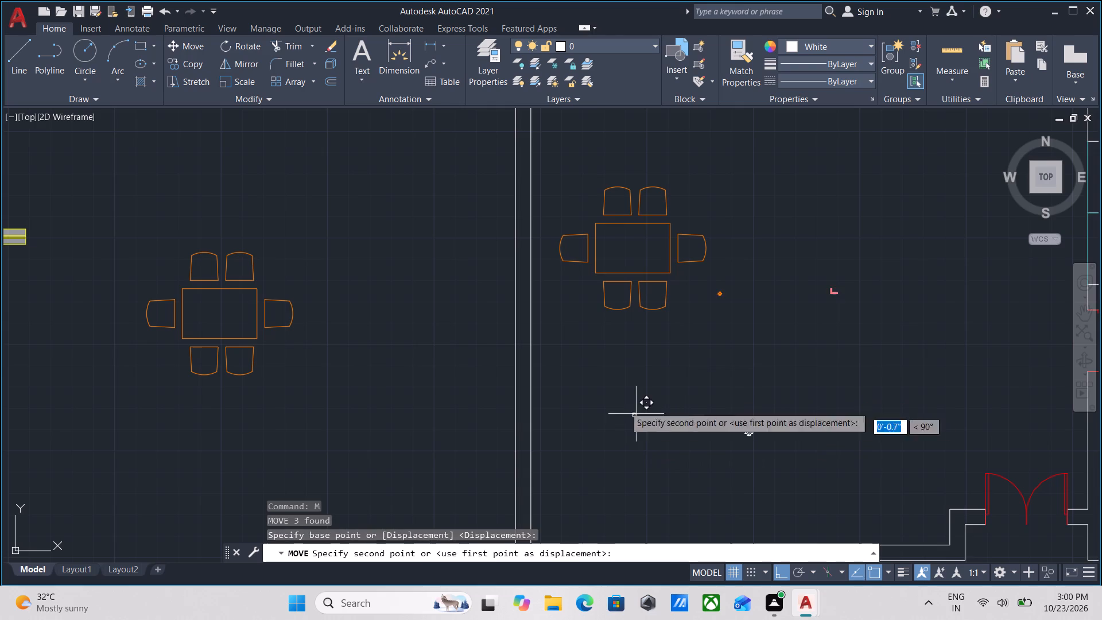
middle_drag(352, 369, 686, 308)
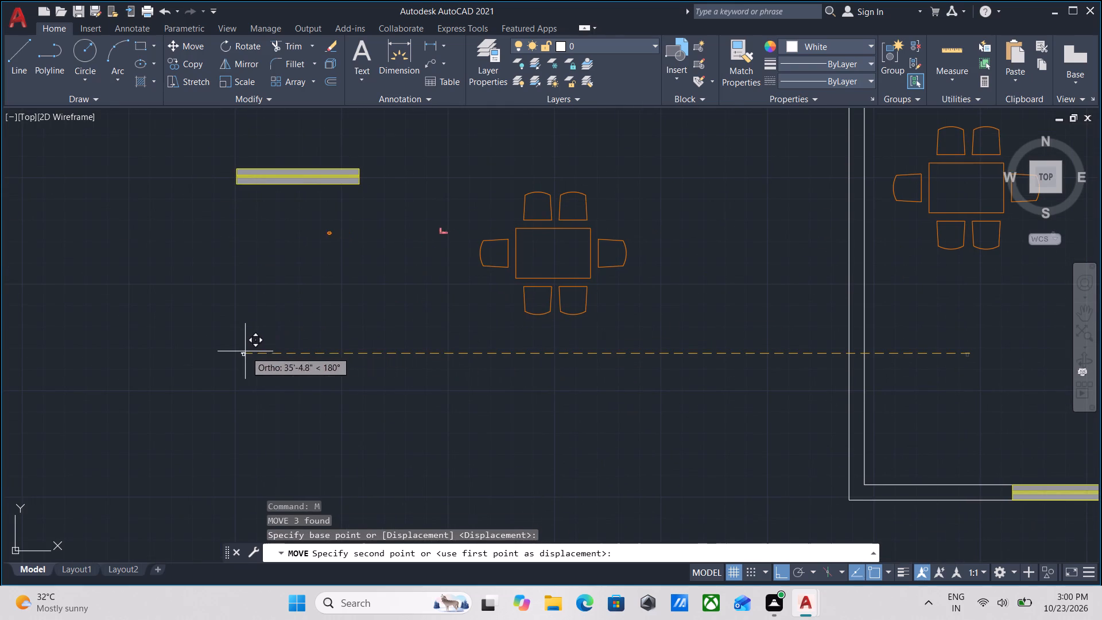
click(245, 351)
key(Escape)
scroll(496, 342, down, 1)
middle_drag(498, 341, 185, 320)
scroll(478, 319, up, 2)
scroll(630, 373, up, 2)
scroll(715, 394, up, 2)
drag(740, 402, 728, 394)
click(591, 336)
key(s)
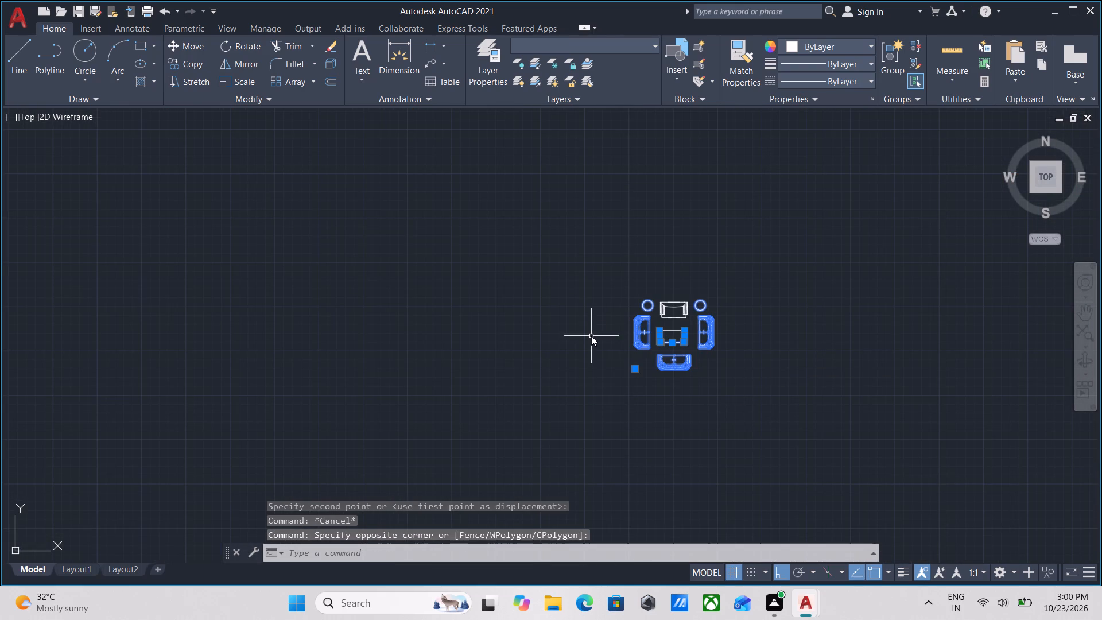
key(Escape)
Scale up the whole four-sofa seating set from its south sofa, using a reference distance of about 4'-5".
click(779, 423)
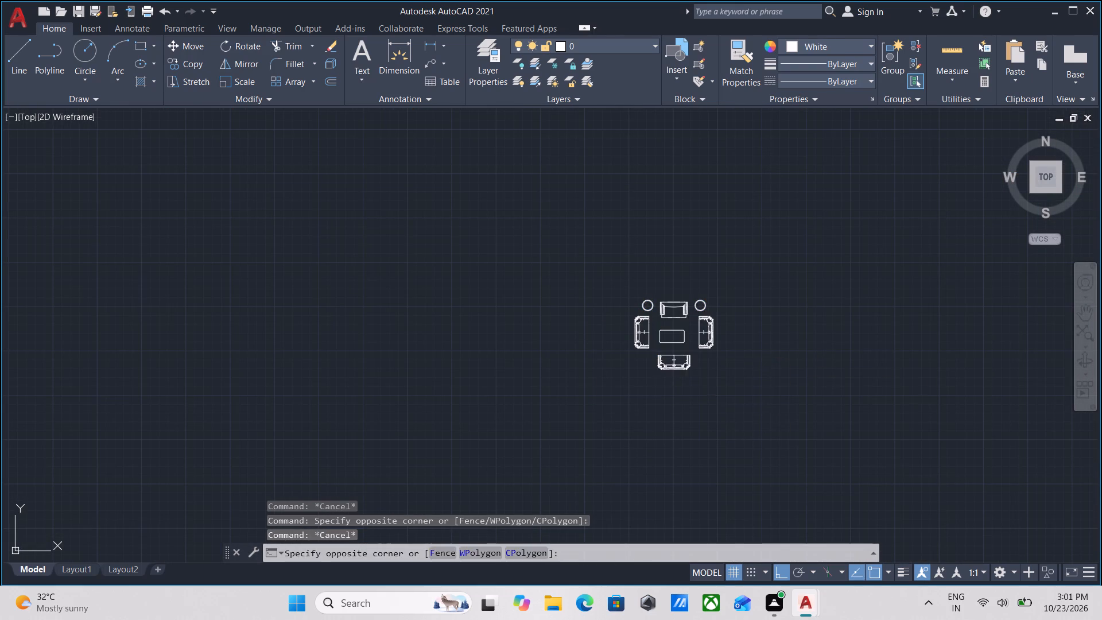
click(587, 289)
text(sca)
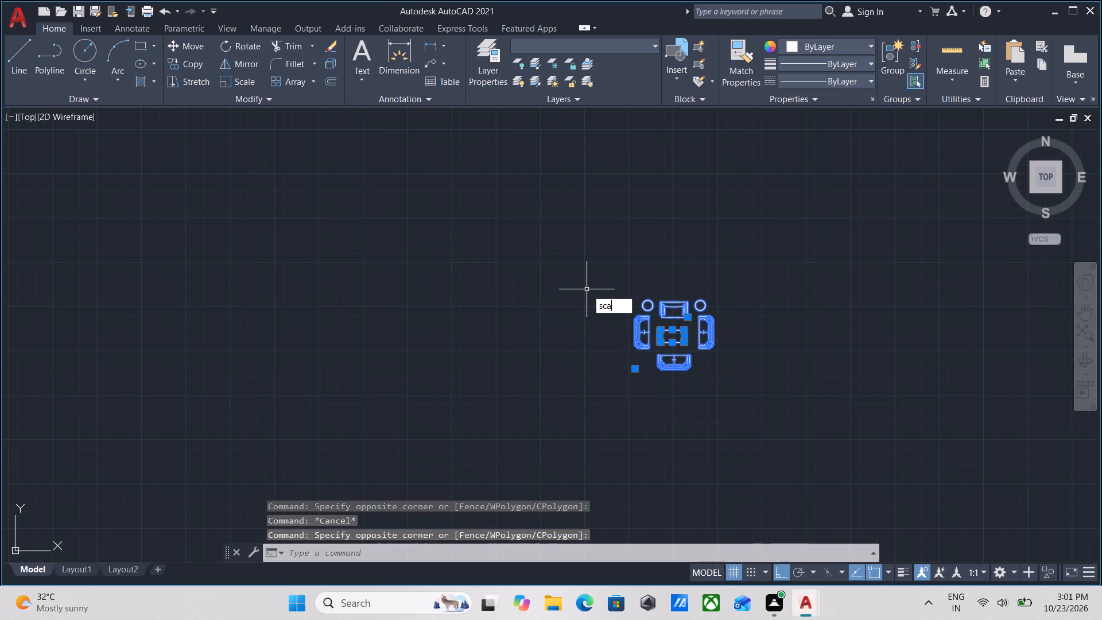
key(Return)
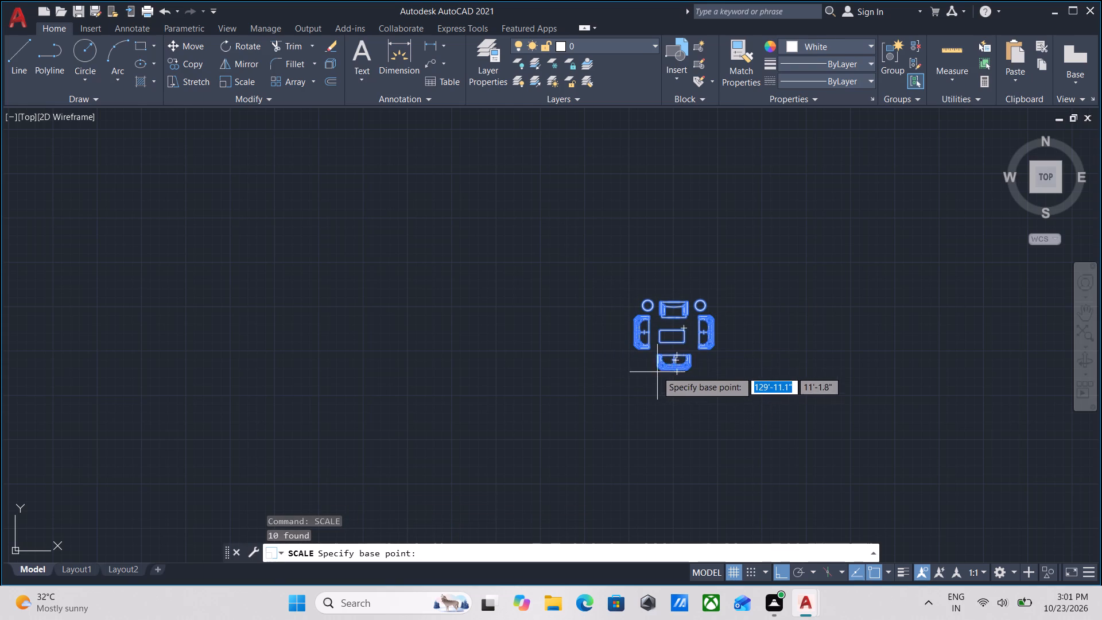
click(657, 371)
scroll(868, 360, down, 1)
middle_drag(890, 352, 529, 367)
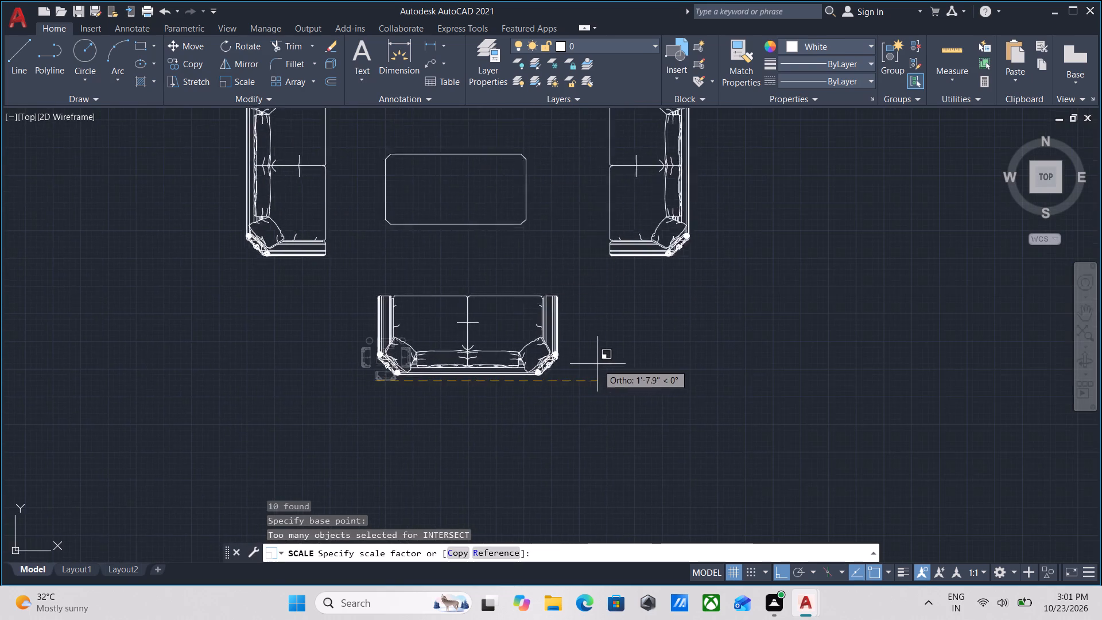
scroll(611, 363, down, 2)
scroll(657, 360, down, 2)
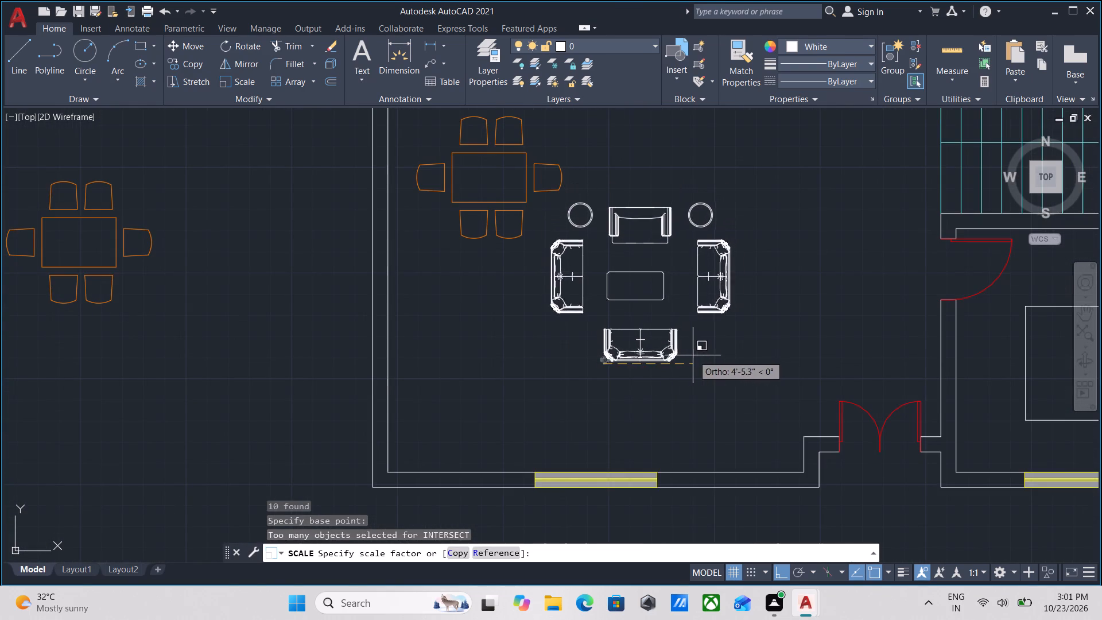
click(691, 355)
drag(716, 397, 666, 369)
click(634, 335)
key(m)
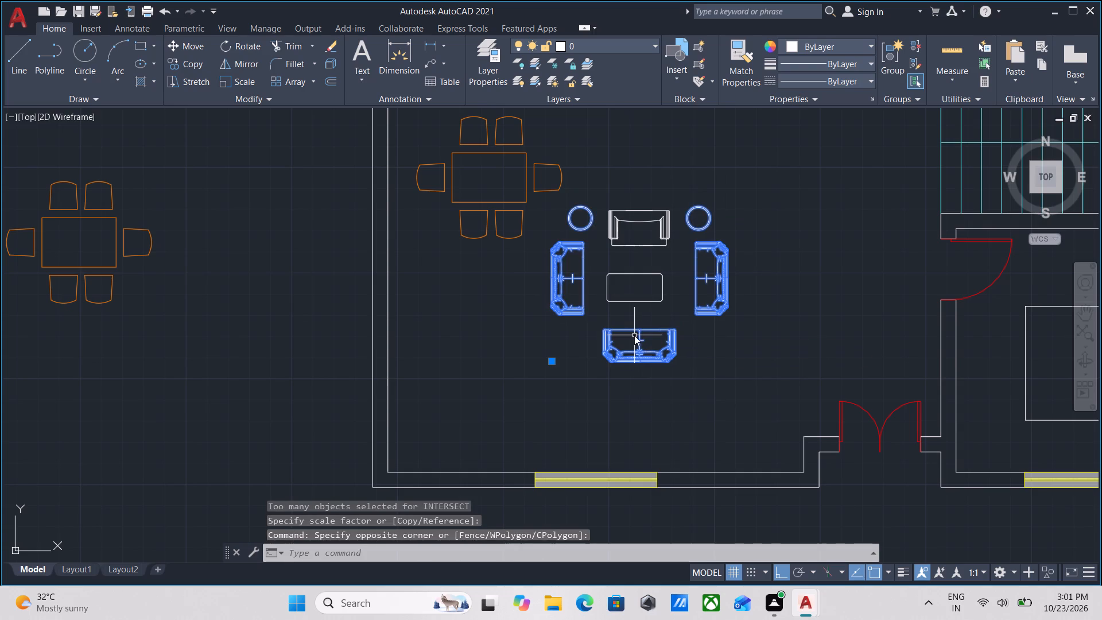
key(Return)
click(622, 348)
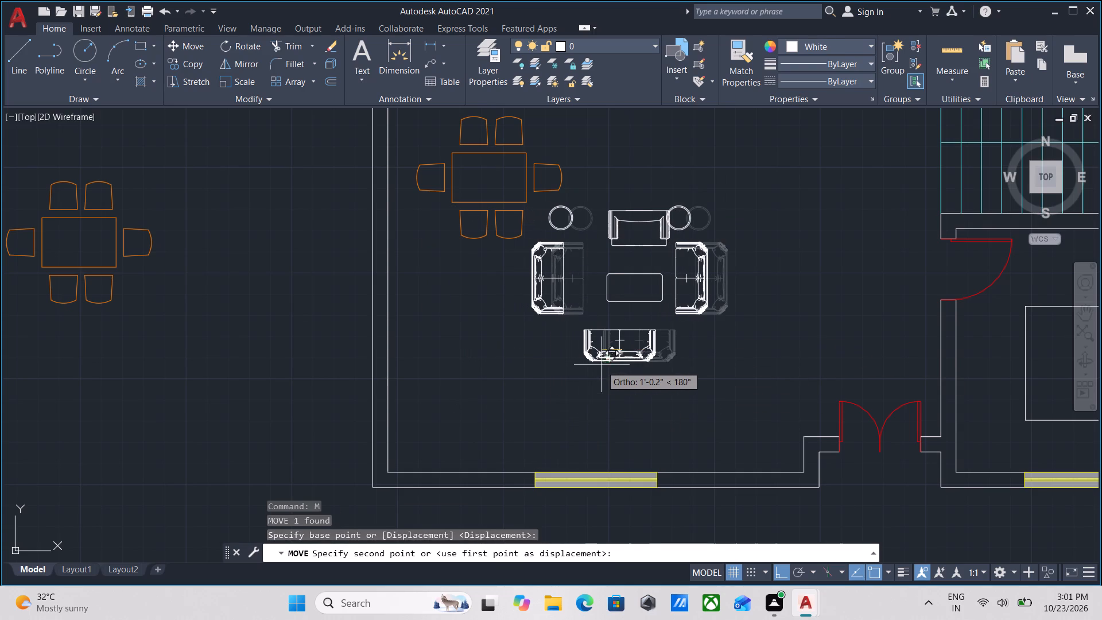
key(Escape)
Group the sofas, round side tables and central table of the seating set into one unit.
click(738, 411)
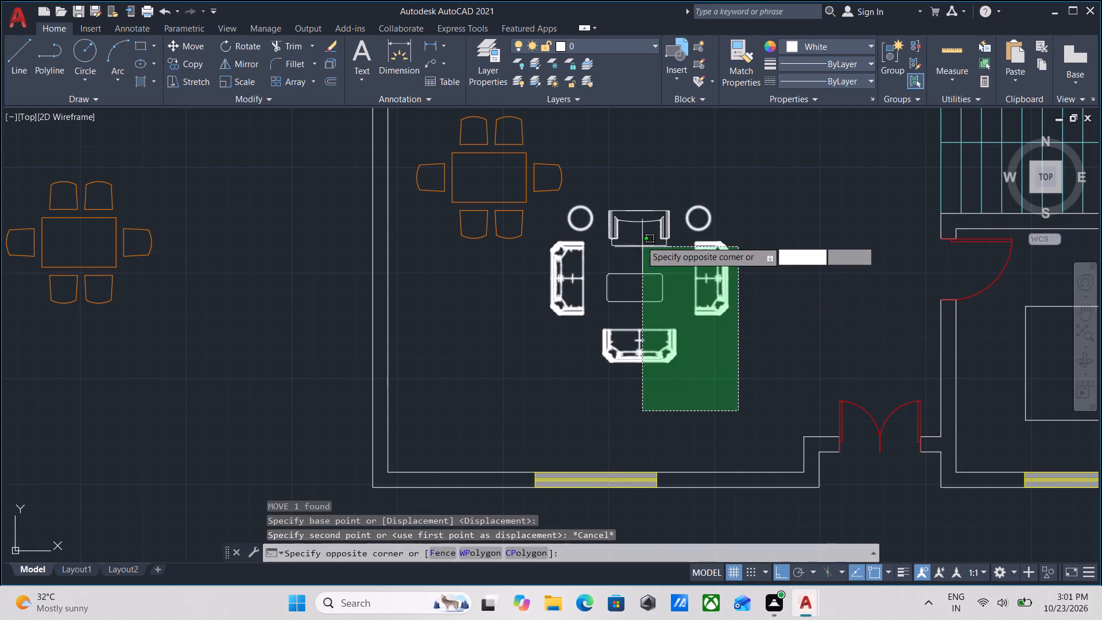
click(572, 173)
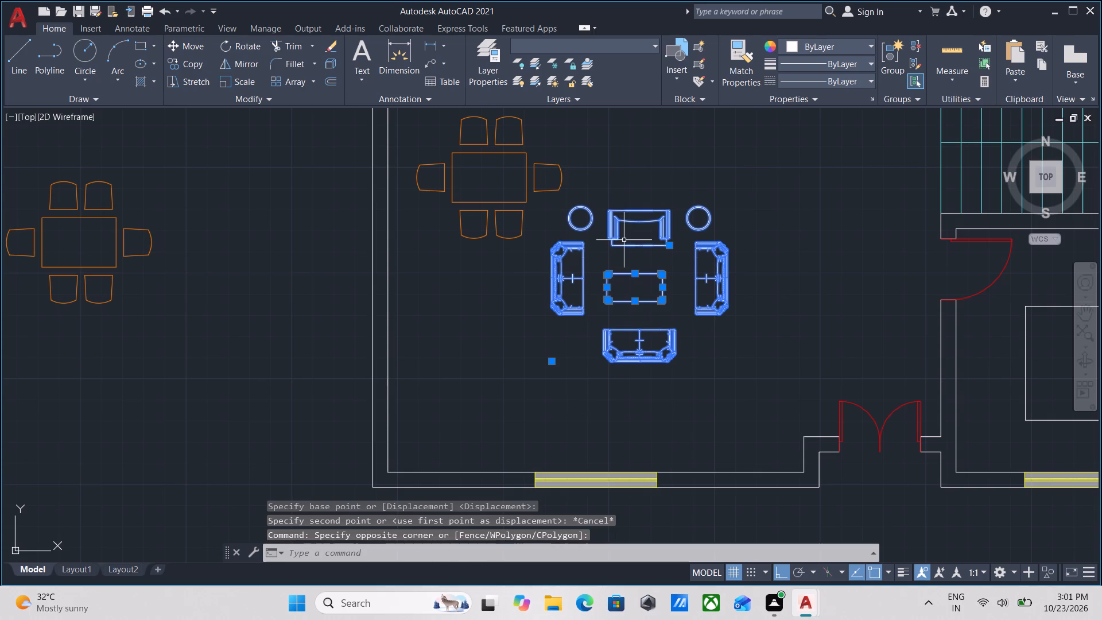
key(g)
key(Return)
Move the grouped seating set about 4' south, toward the hall's south window.
drag(713, 378, 706, 375)
click(602, 308)
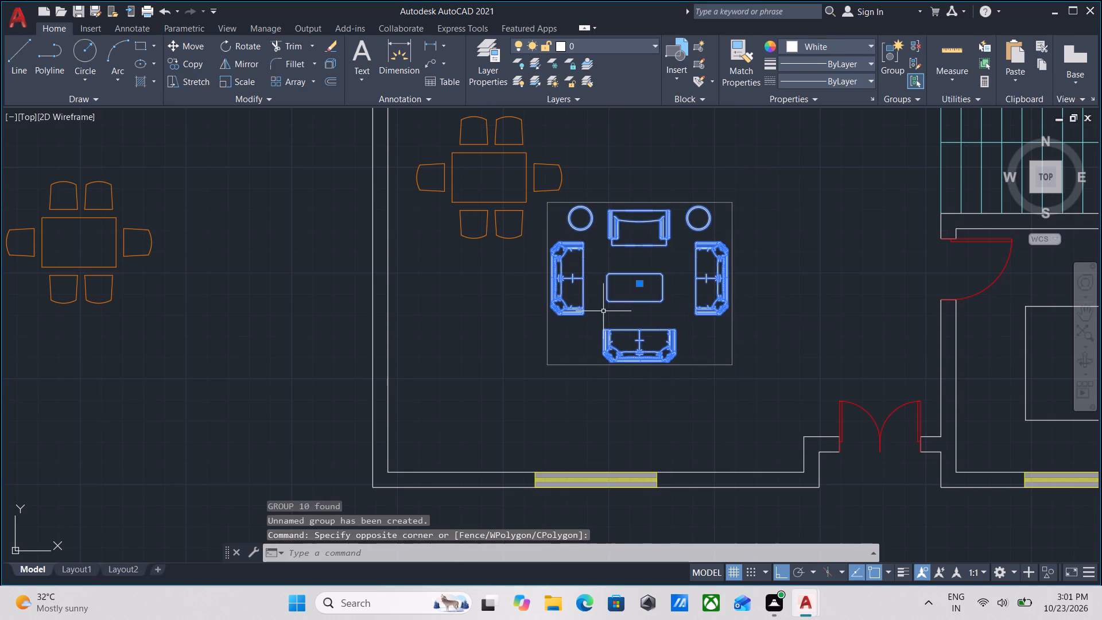
key(m)
key(Return)
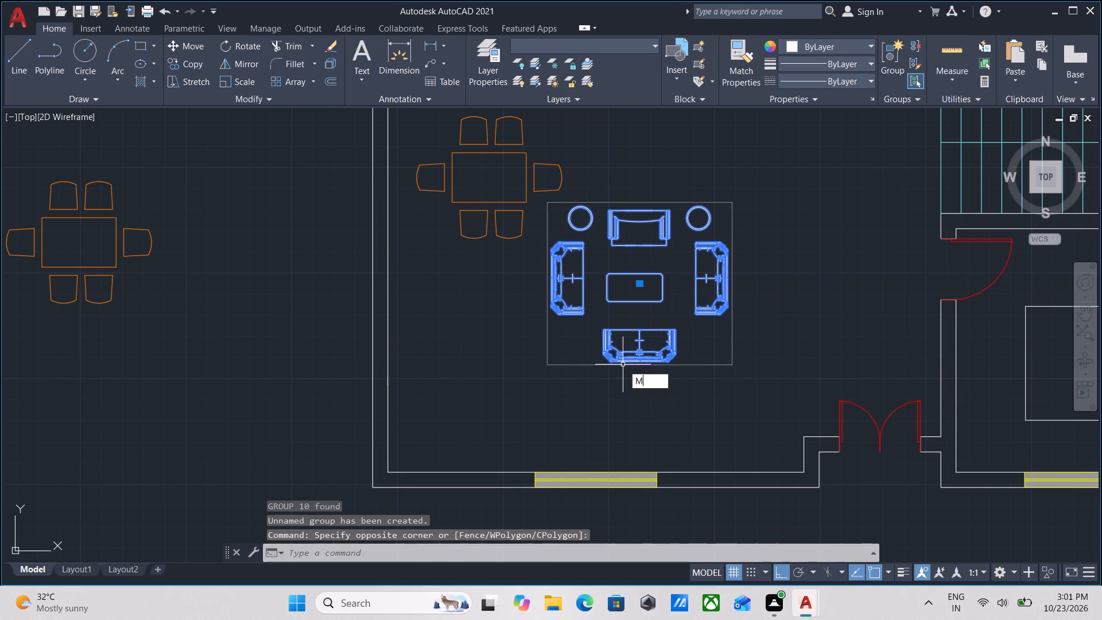
click(610, 369)
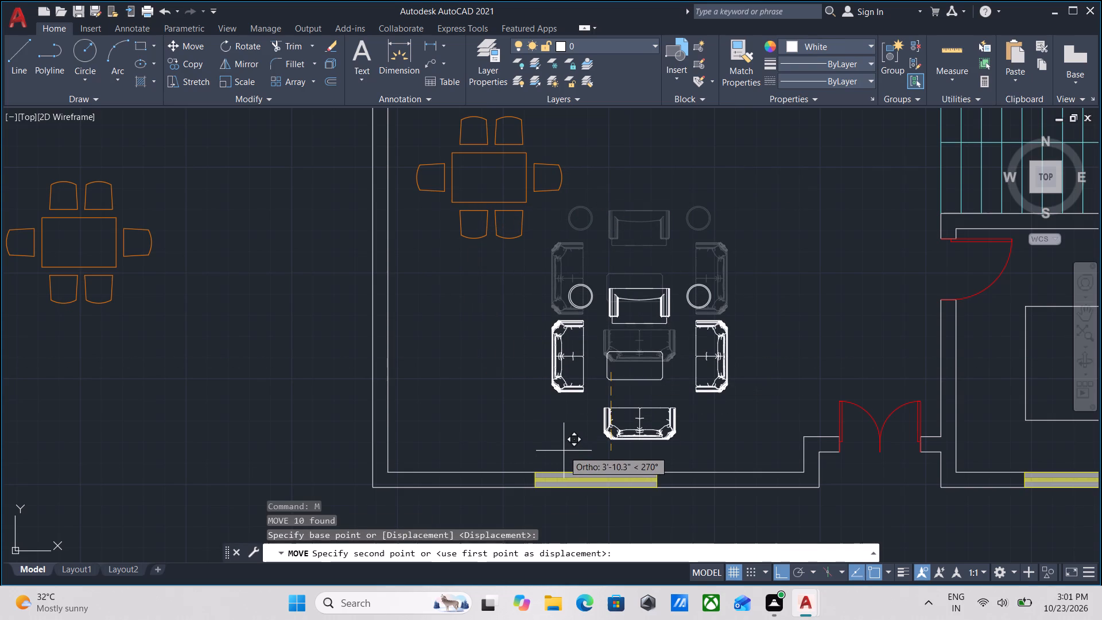
click(563, 455)
Look over the whole floor plan, examining the furniture placement and the rooms still without furniture.
scroll(626, 396, down, 2)
middle_drag(626, 396, 569, 423)
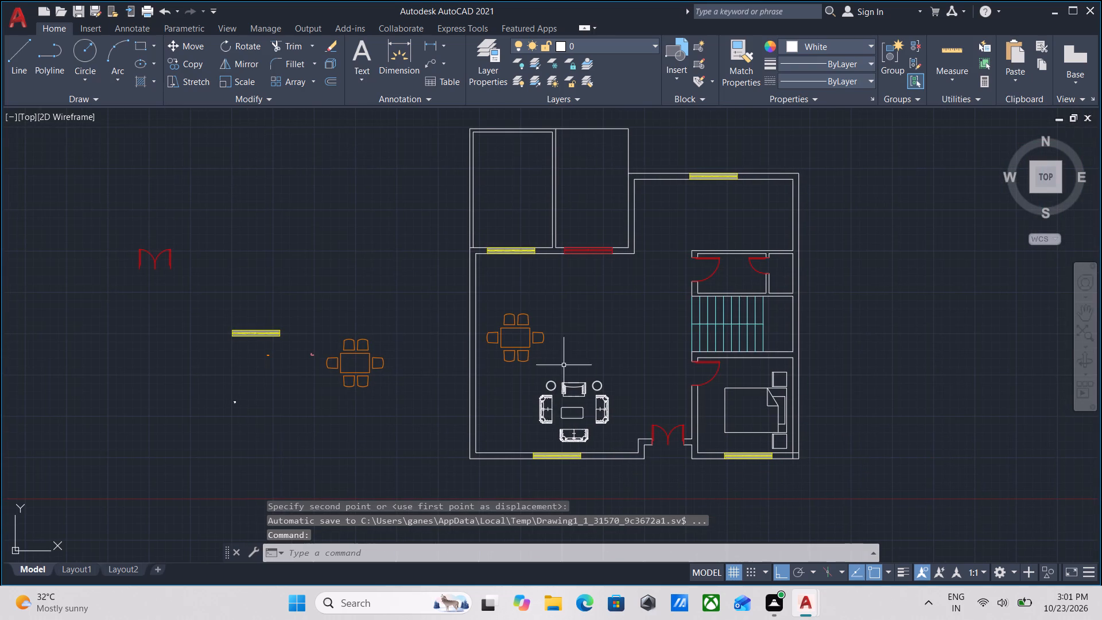
scroll(541, 307, up, 1)
middle_drag(541, 307, 599, 344)
scroll(618, 307, down, 2)
middle_drag(618, 307, 627, 342)
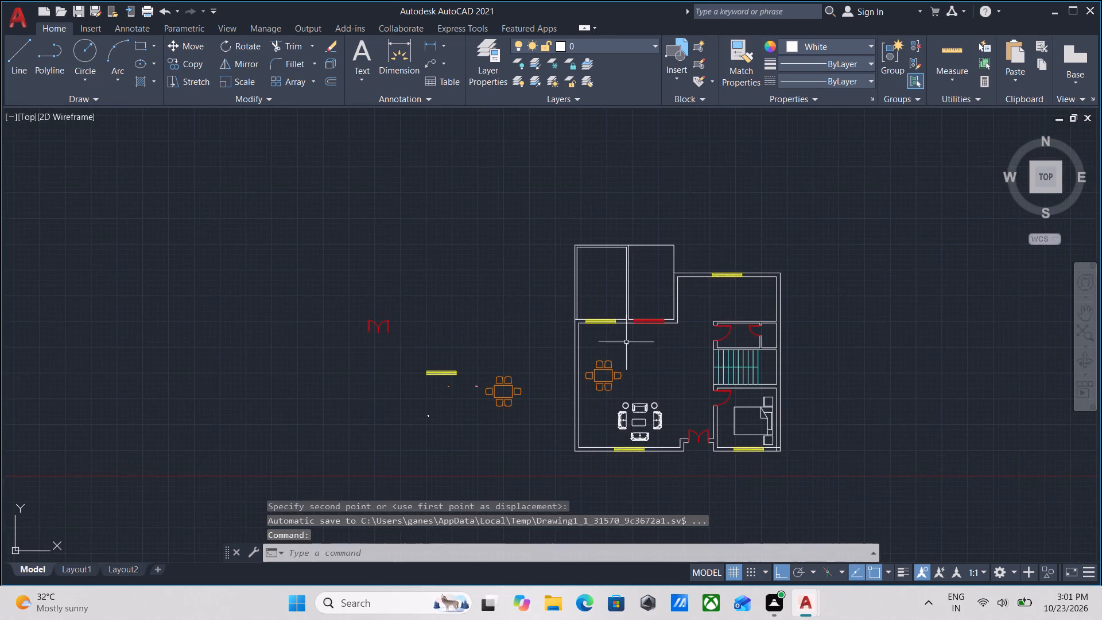
scroll(464, 358, up, 2)
middle_drag(450, 415, 437, 286)
scroll(450, 371, down, 1)
middle_drag(825, 318, 753, 373)
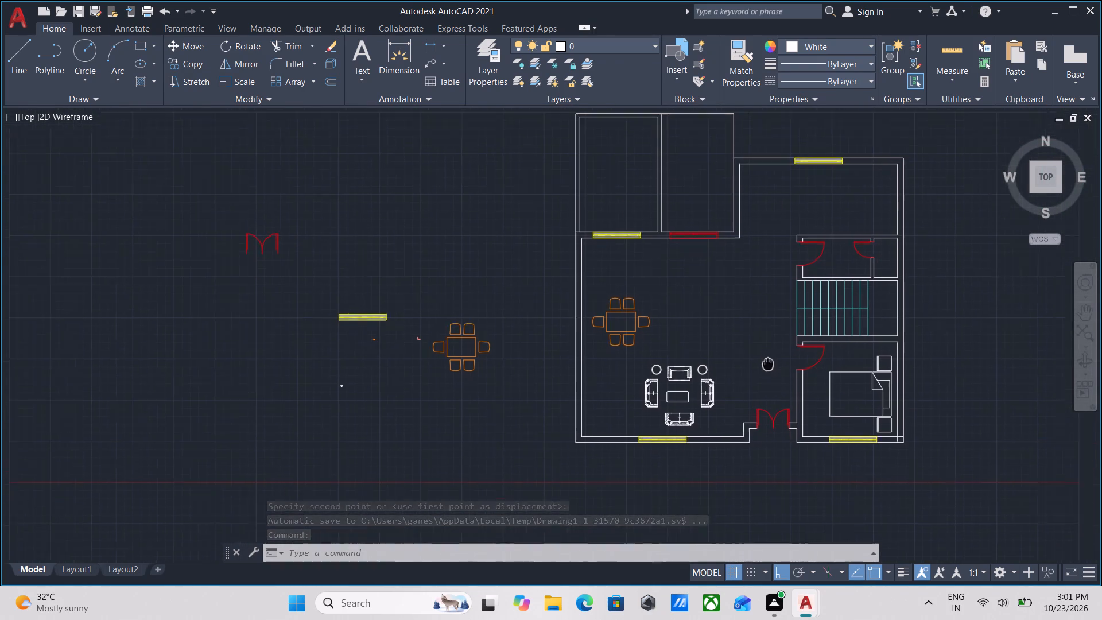
middle_drag(753, 373, 739, 378)
middle_drag(767, 301, 705, 339)
scroll(709, 312, up, 1)
scroll(709, 312, down, 1)
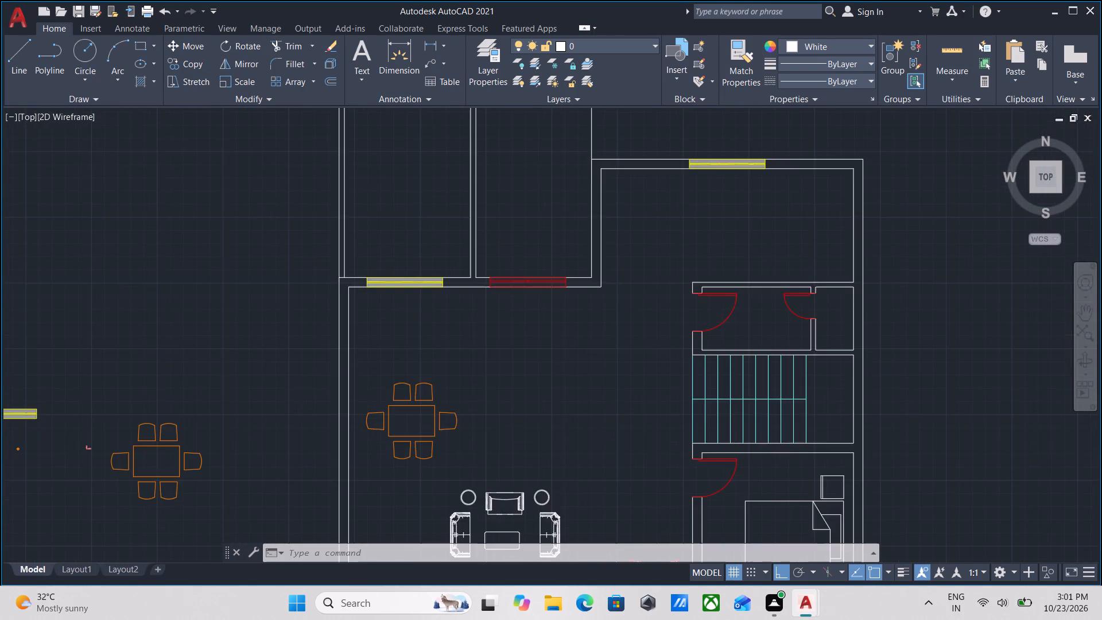
scroll(751, 360, up, 1)
scroll(773, 344, down, 1)
middle_drag(773, 344, 768, 408)
scroll(778, 374, up, 1)
middle_drag(717, 336, 730, 391)
scroll(617, 350, down, 1)
middle_drag(616, 350, 645, 319)
scroll(645, 319, down, 1)
middle_drag(646, 317, 660, 296)
middle_drag(600, 401, 594, 415)
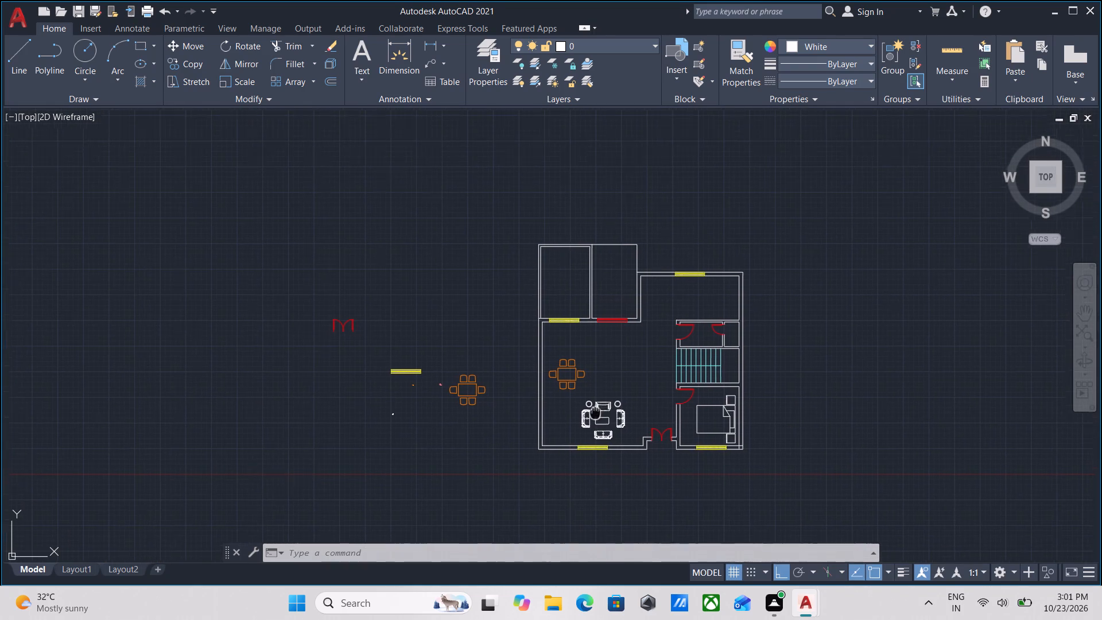
middle_drag(594, 415, 590, 427)
Hatch the north-west room with a solid fill in colour 122,175,223 at 41 transparency.
scroll(585, 301, up, 1)
middle_drag(530, 311, 560, 285)
scroll(558, 283, up, 1)
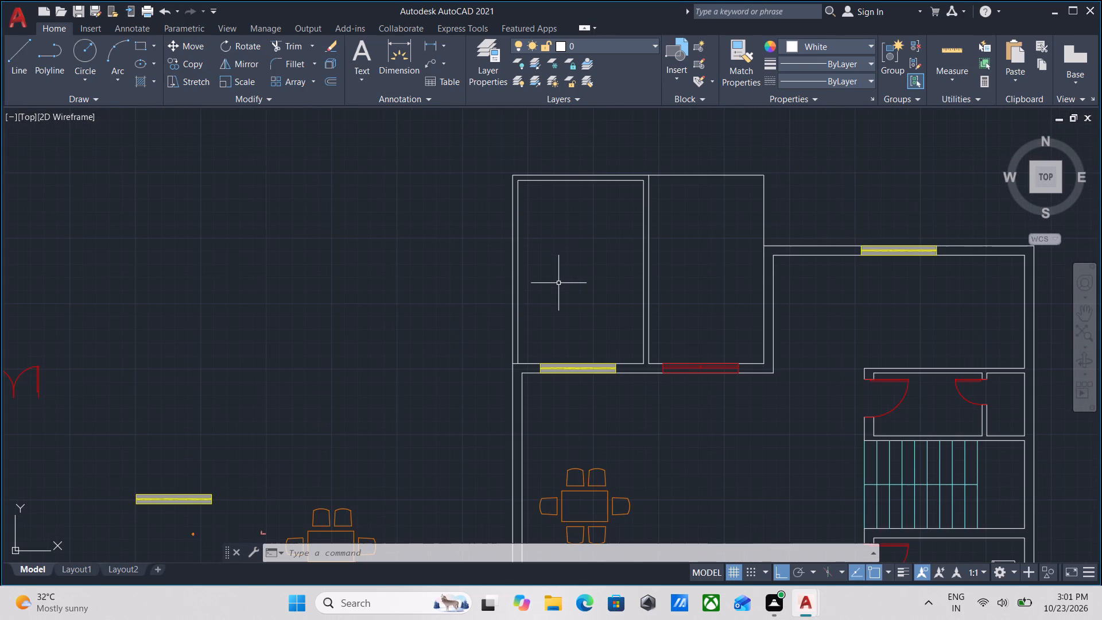
key(h)
key(Return)
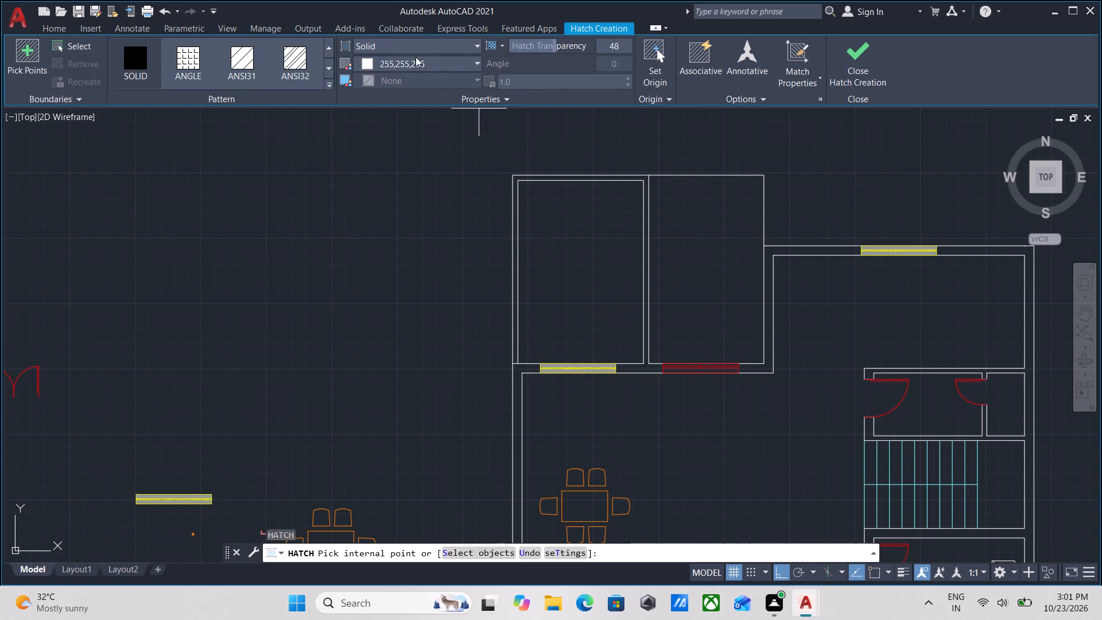
click(370, 63)
click(449, 183)
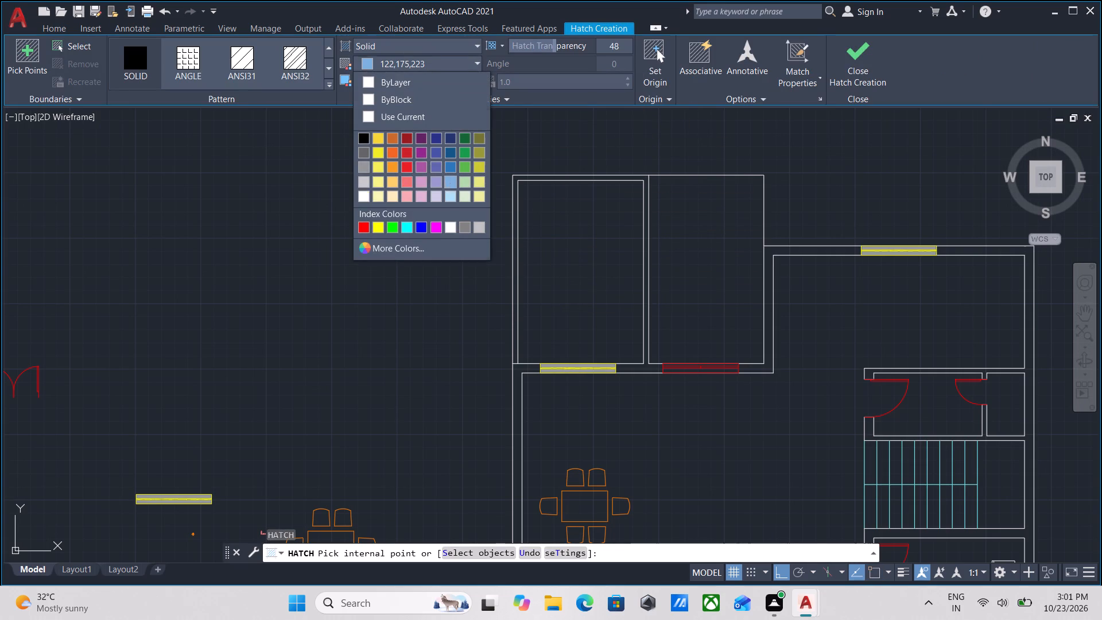
click(574, 251)
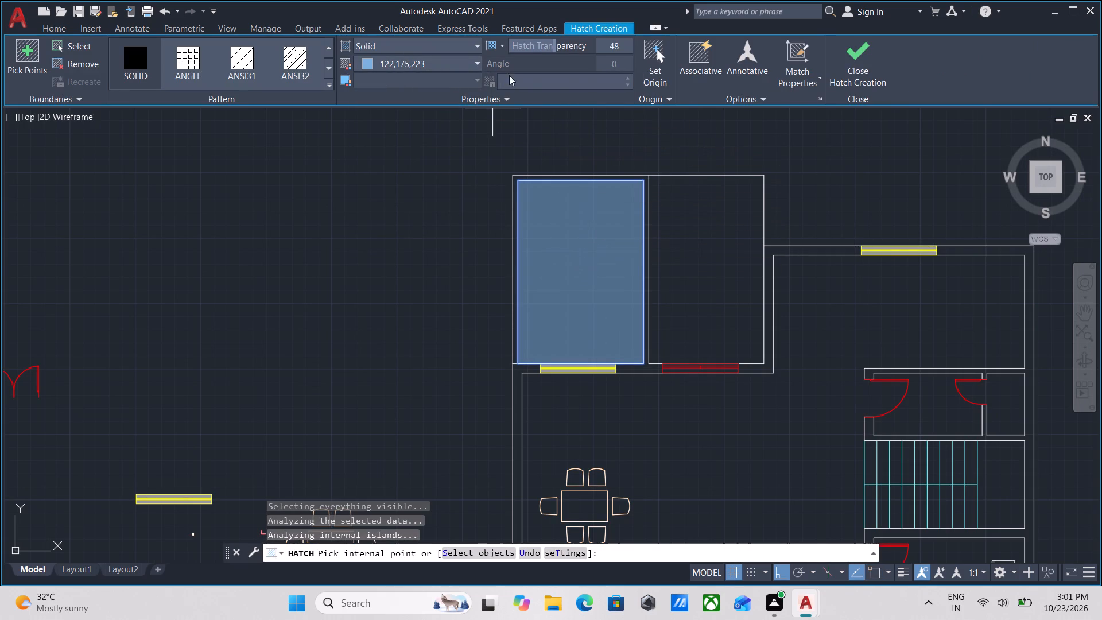
drag(554, 42, 558, 43)
drag(558, 43, 544, 45)
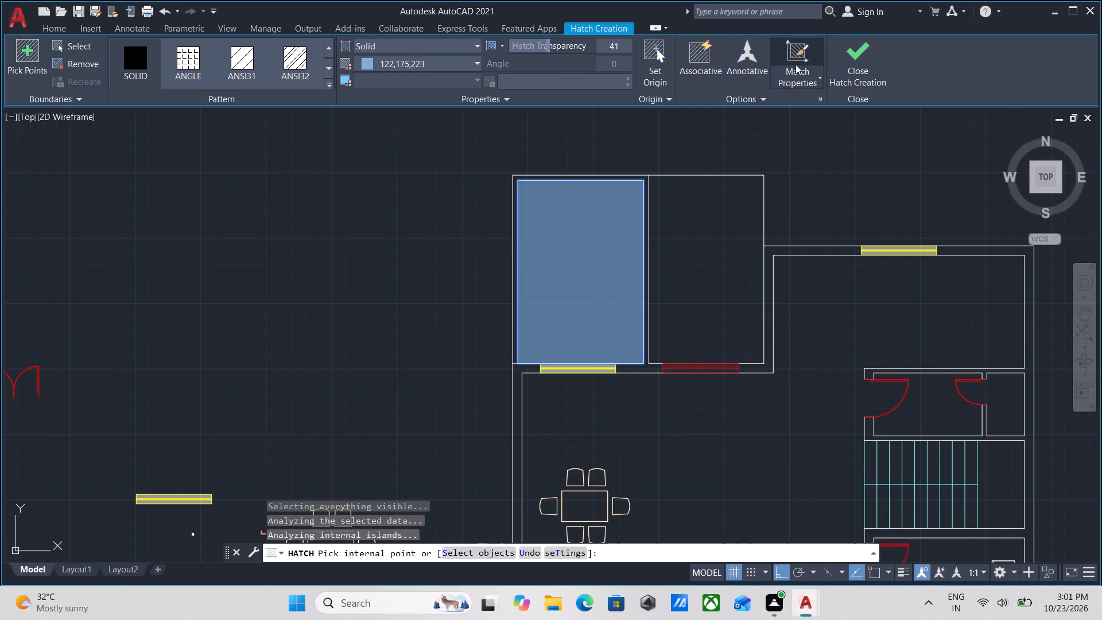
click(844, 59)
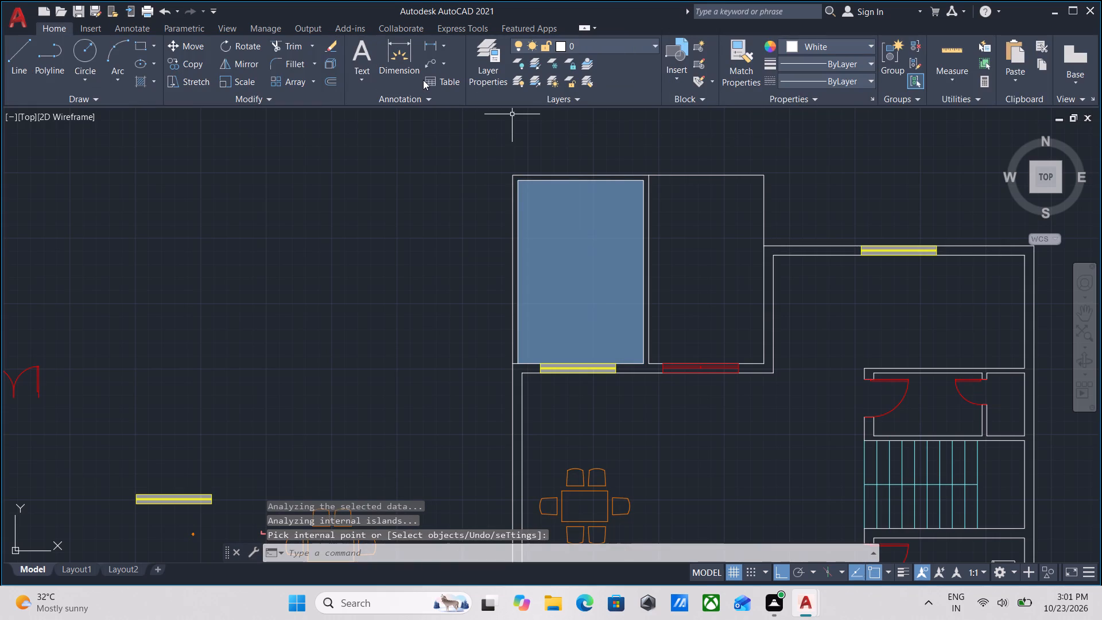
Hatch the room east of the blue one with a solid fill in colour 254,204,102 at 41 transparency.
key(h)
key(Return)
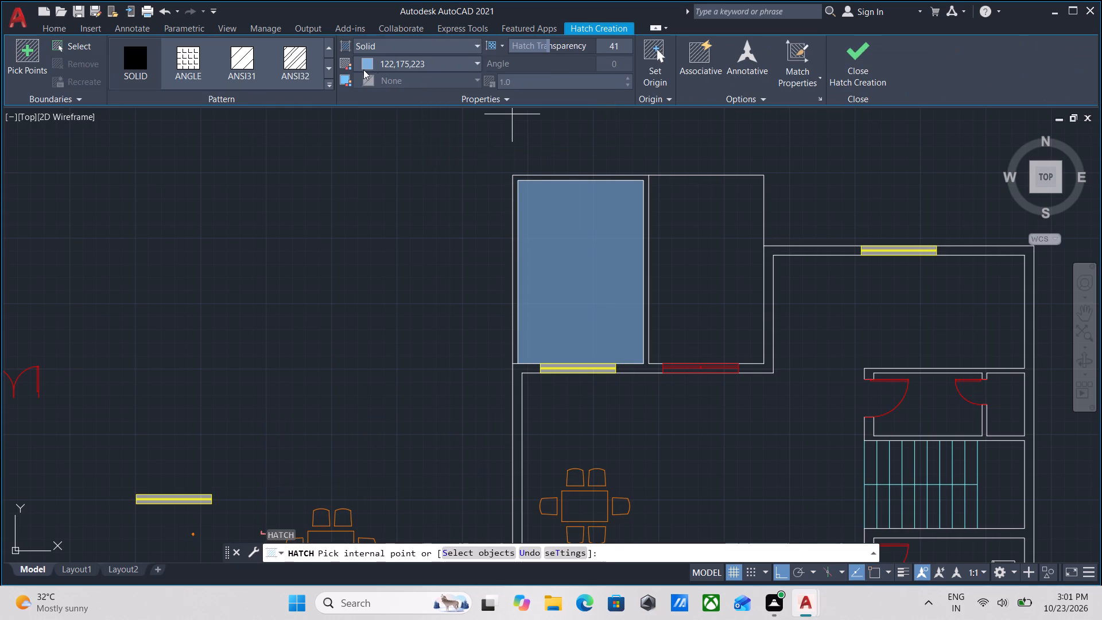
scroll(286, 61, down, 1)
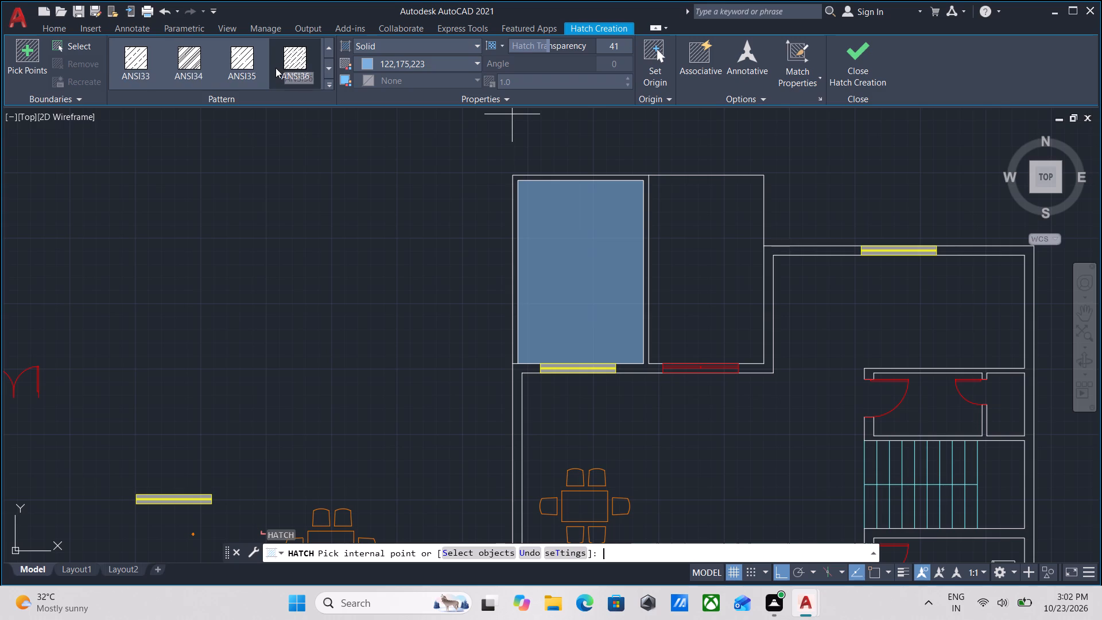
click(364, 61)
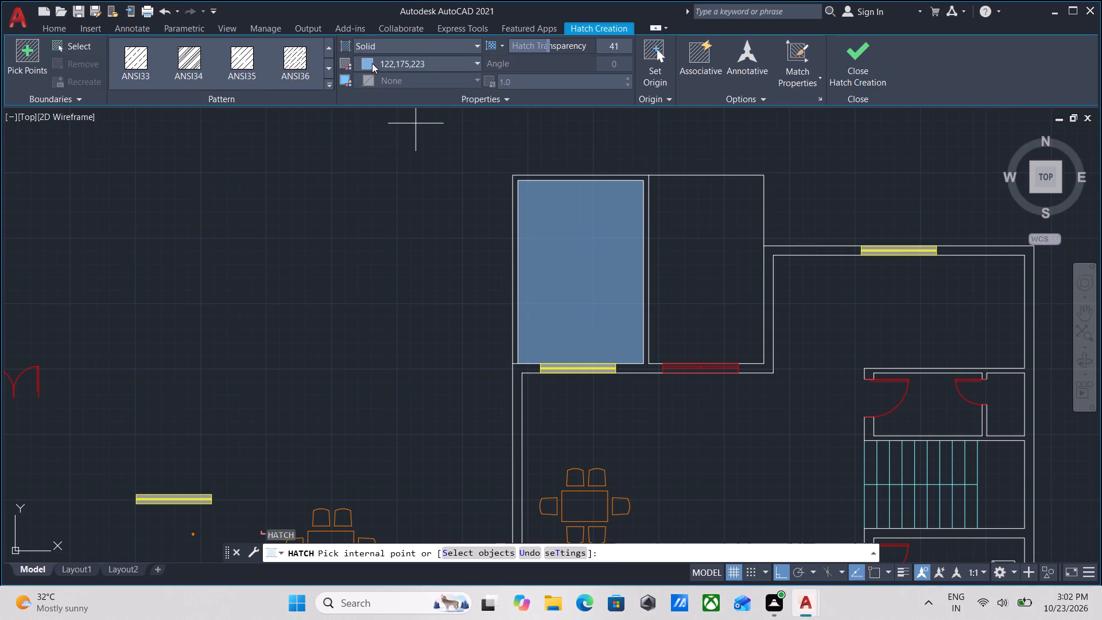
click(367, 60)
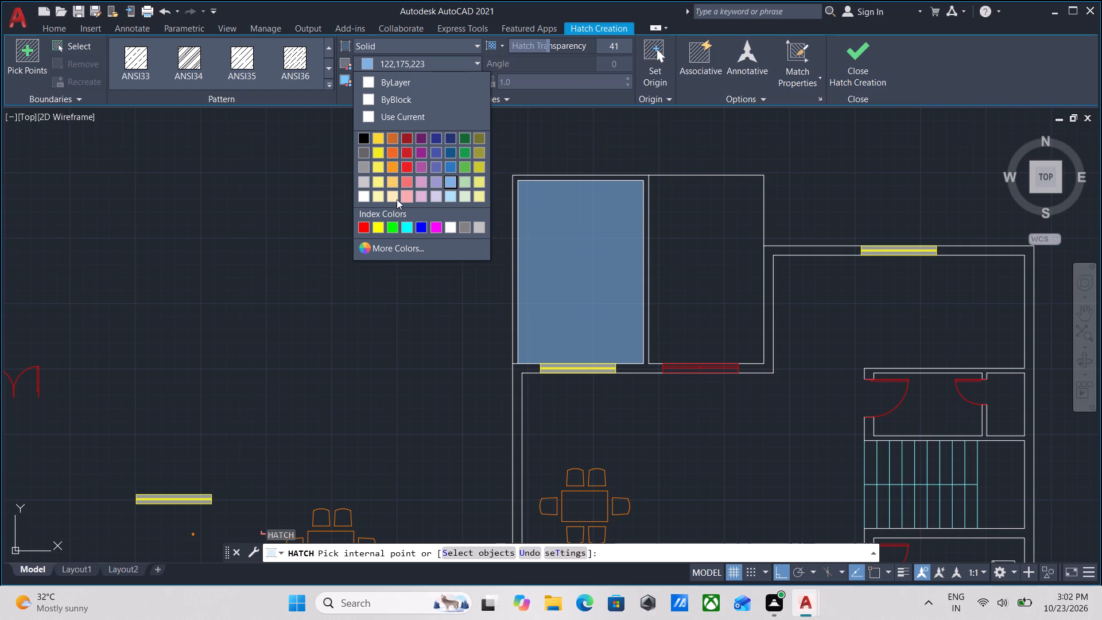
click(394, 183)
click(704, 268)
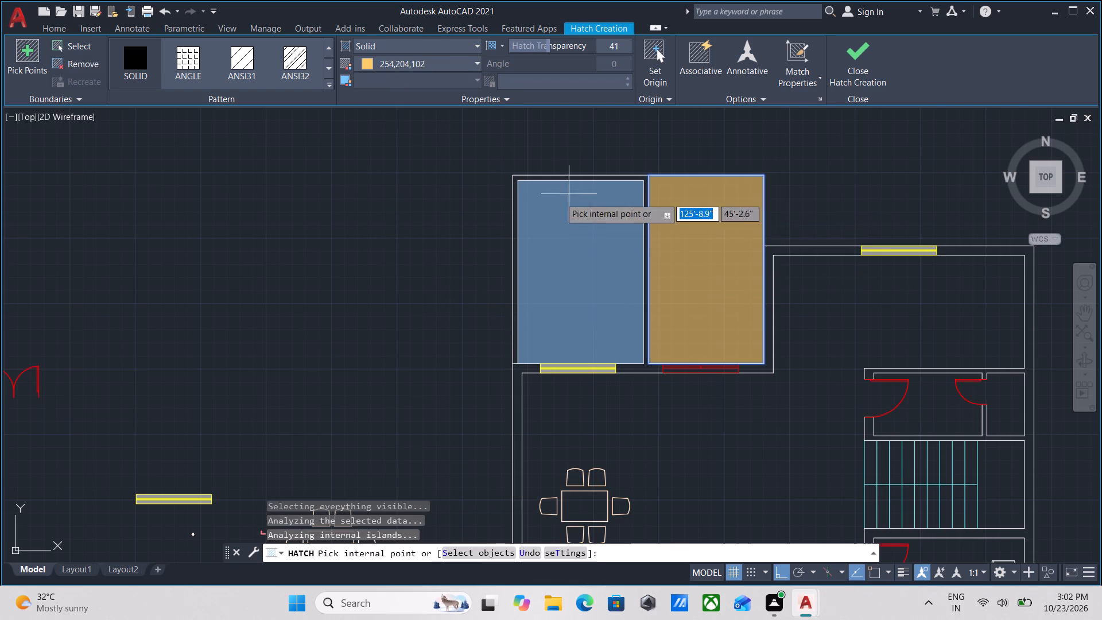
click(848, 48)
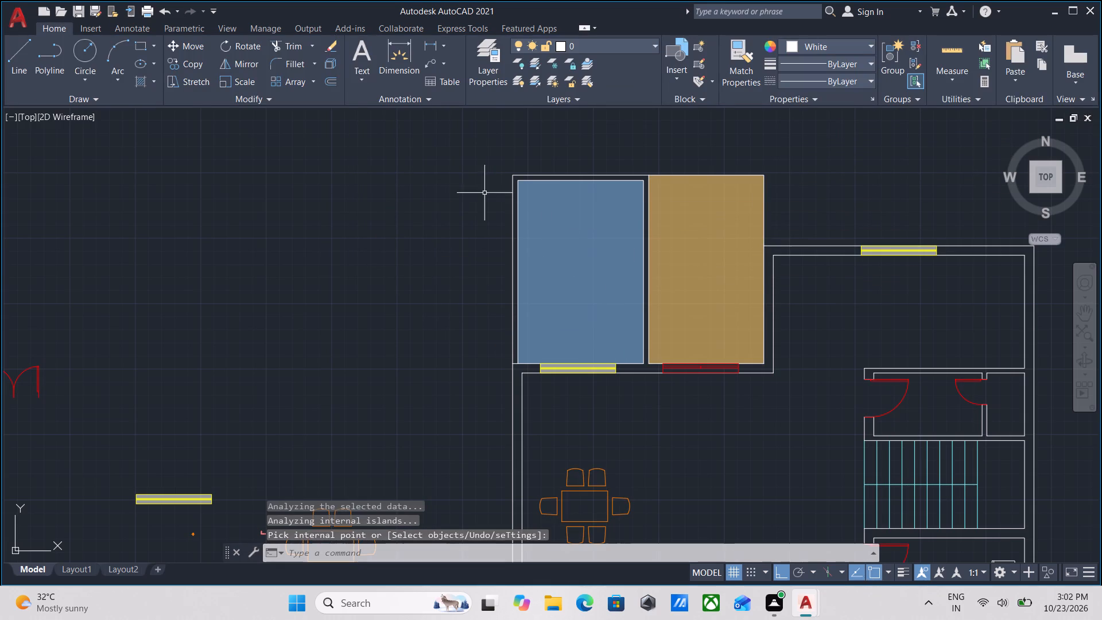
Add a second hatch over the orange room in colour 254,204,102, changing its type from pattern to solid.
key(h)
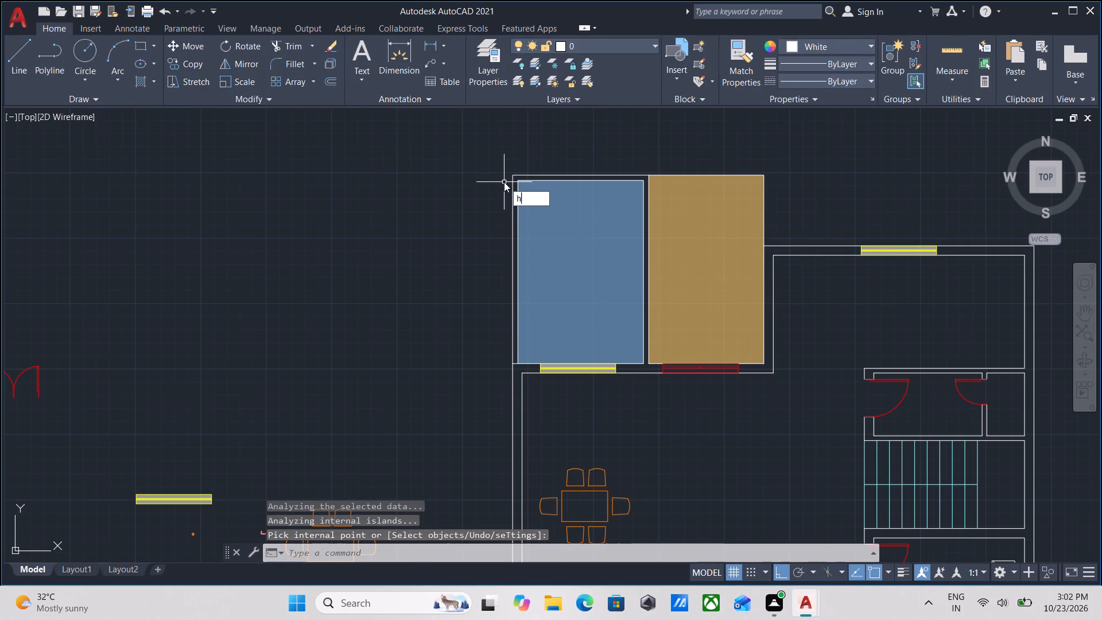
key(Return)
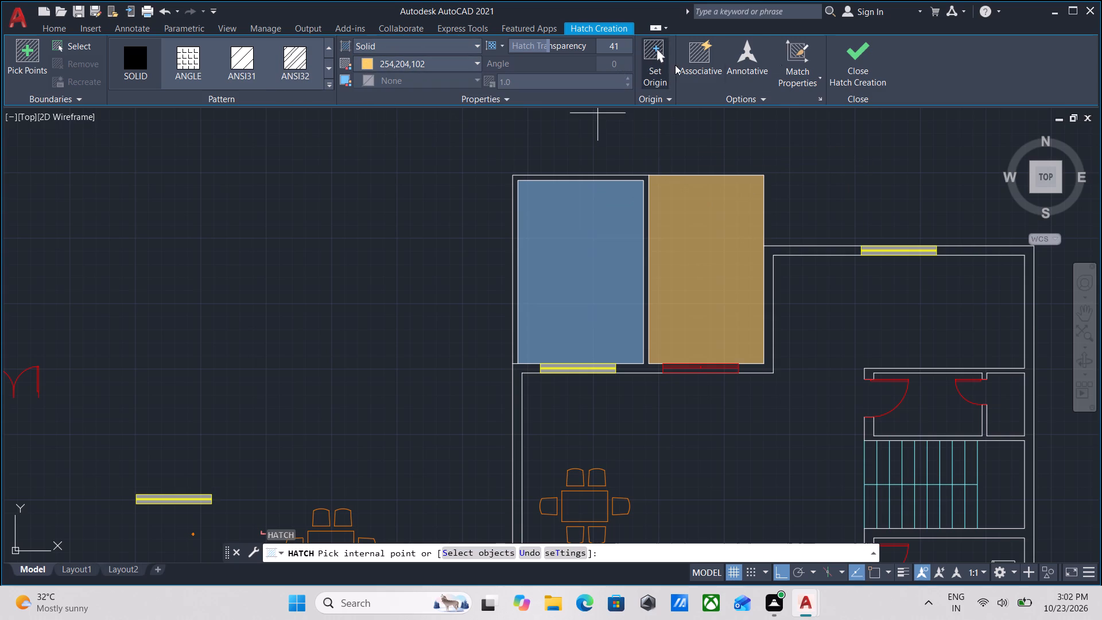
click(306, 64)
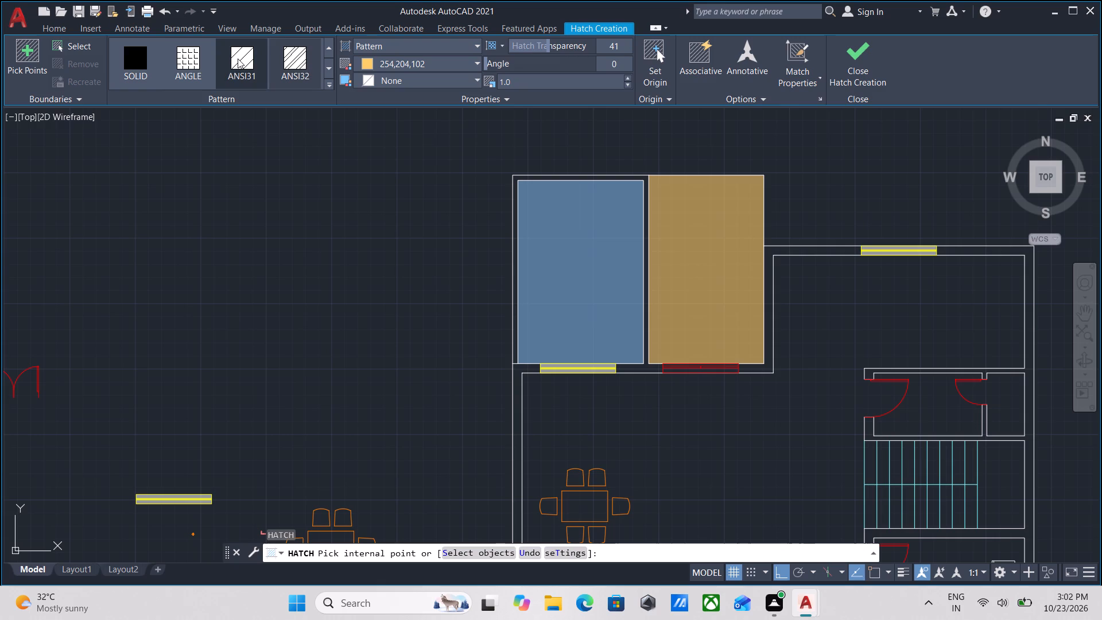
click(238, 59)
click(685, 228)
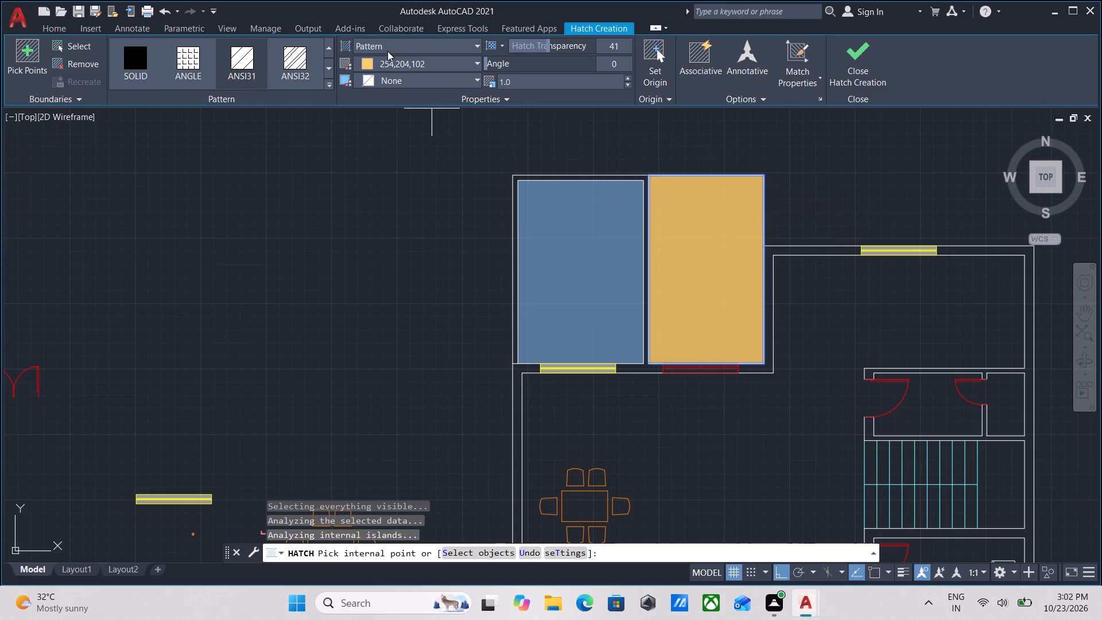
click(417, 49)
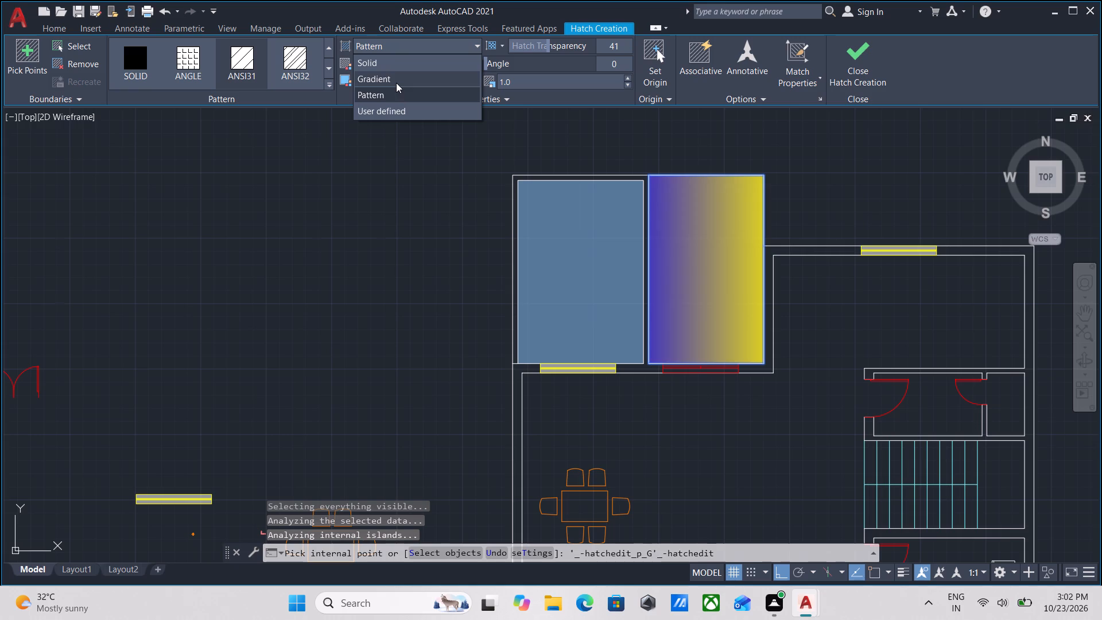
click(396, 64)
click(866, 70)
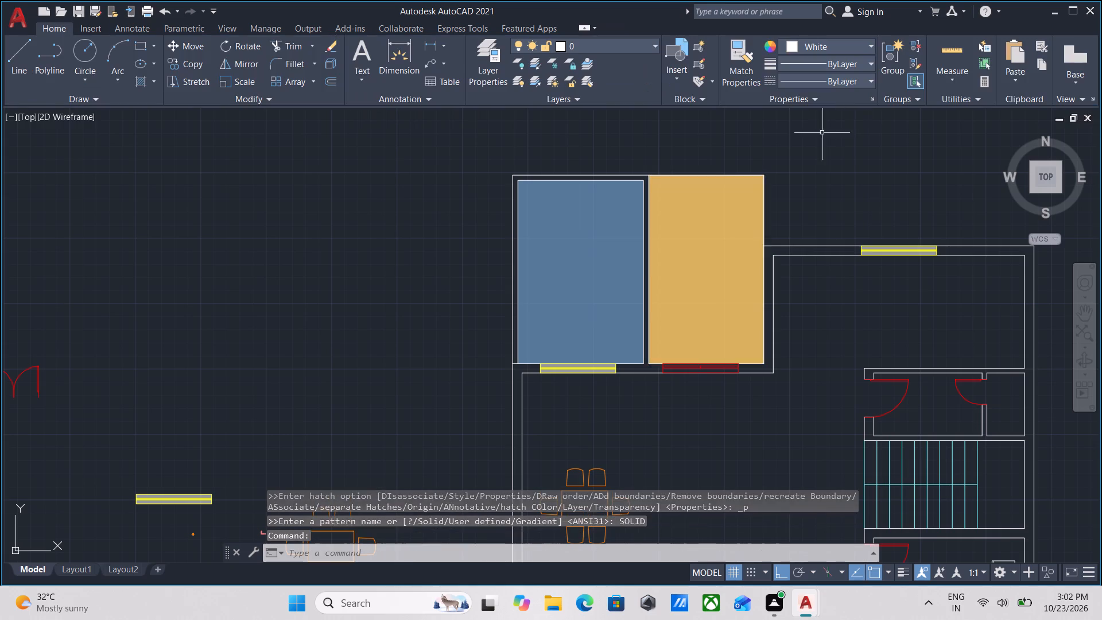
Raise the transparency of the top solid hatch in the orange room.
scroll(708, 228, up, 3)
click(708, 227)
scroll(708, 227, down, 2)
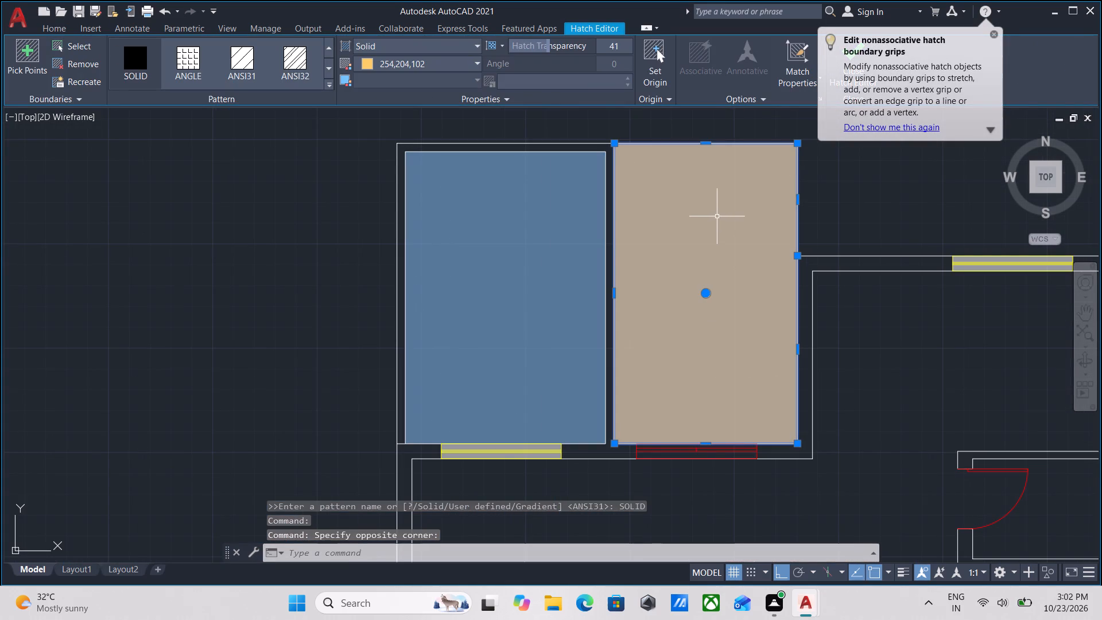
drag(551, 38, 521, 42)
drag(521, 42, 585, 47)
key(Escape)
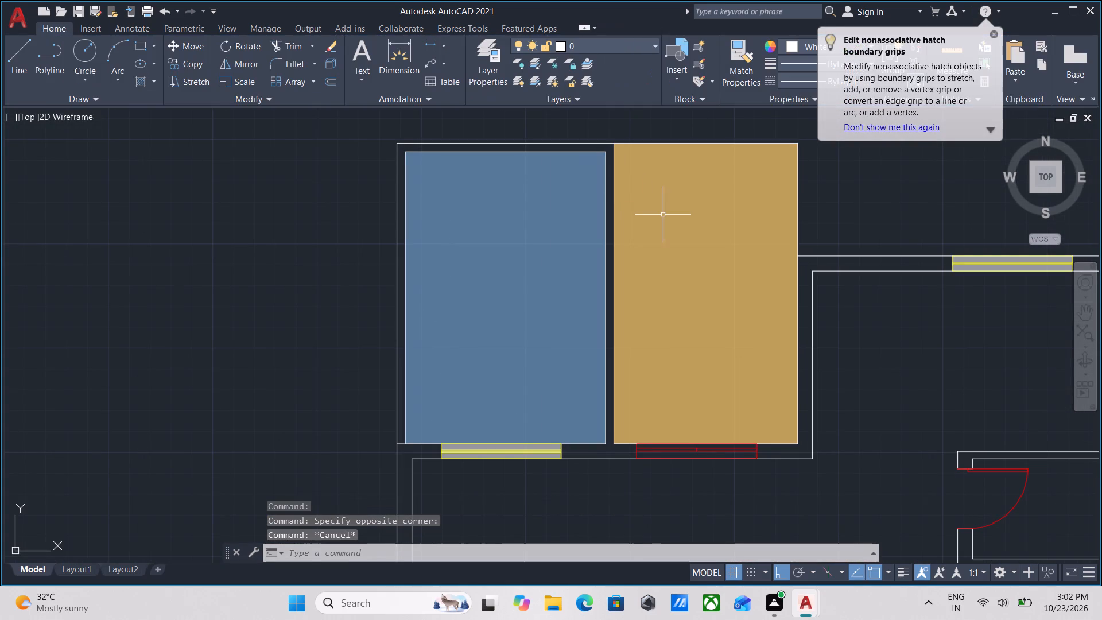
Hatch the walls around the blue room with a solid fill in the current colour, white, and lower its transparency.
middle_drag(663, 215, 624, 259)
scroll(821, 274, up, 1)
scroll(843, 245, down, 2)
middle_click(843, 245)
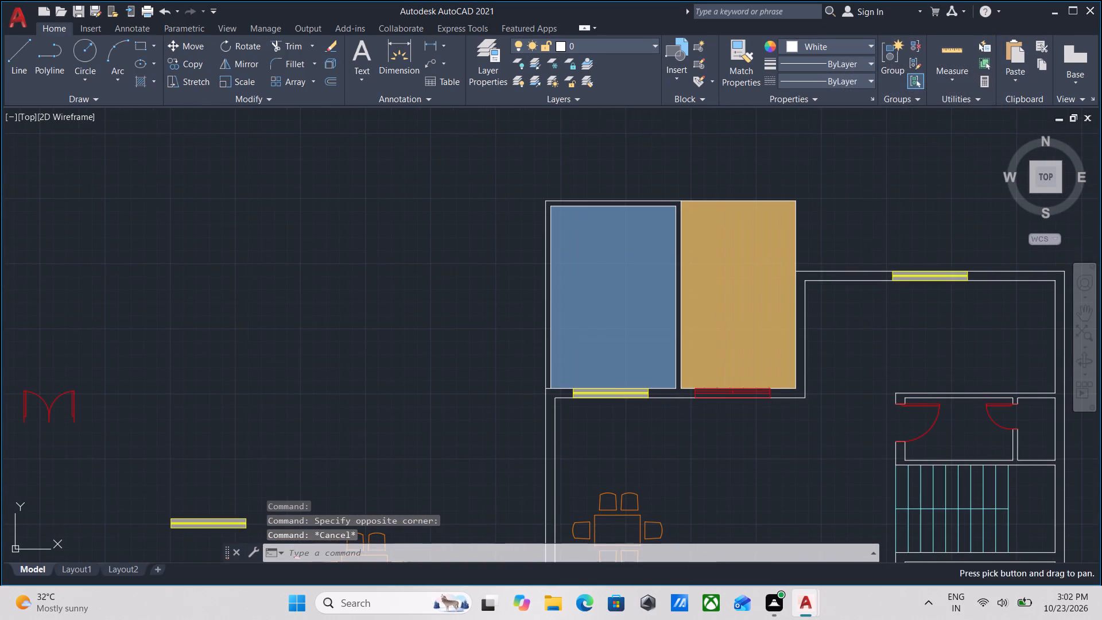
key(h)
key(Return)
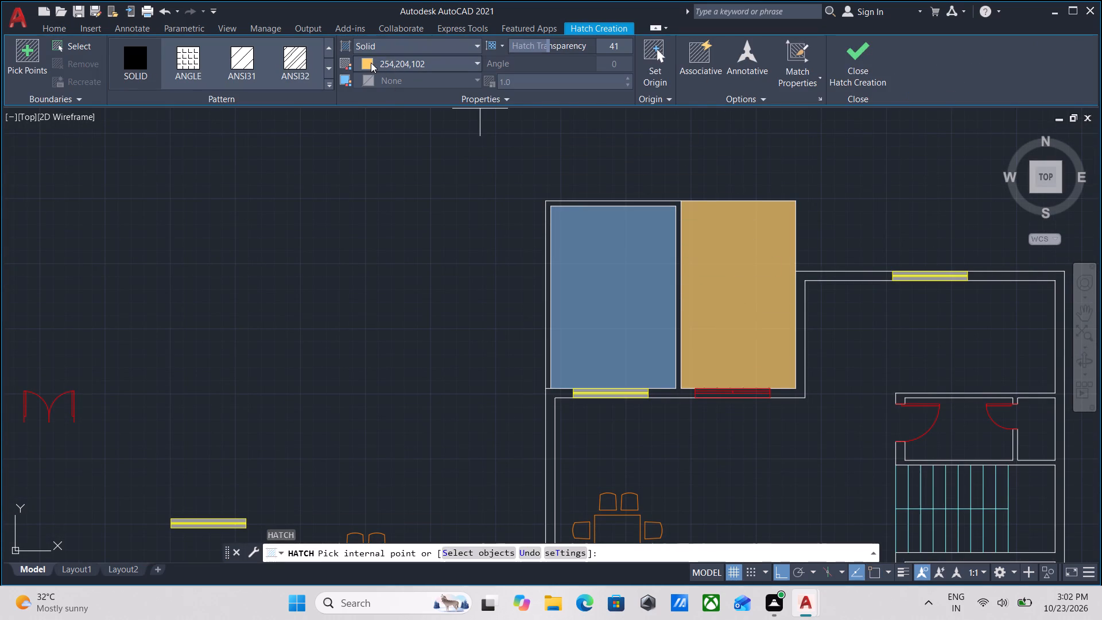
click(369, 62)
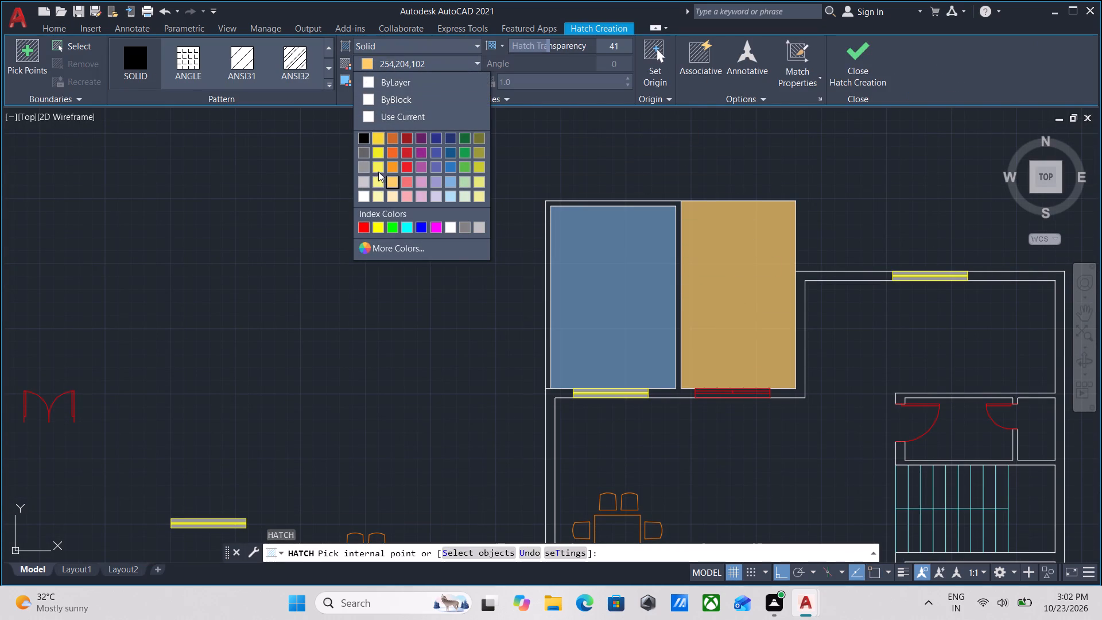
click(371, 111)
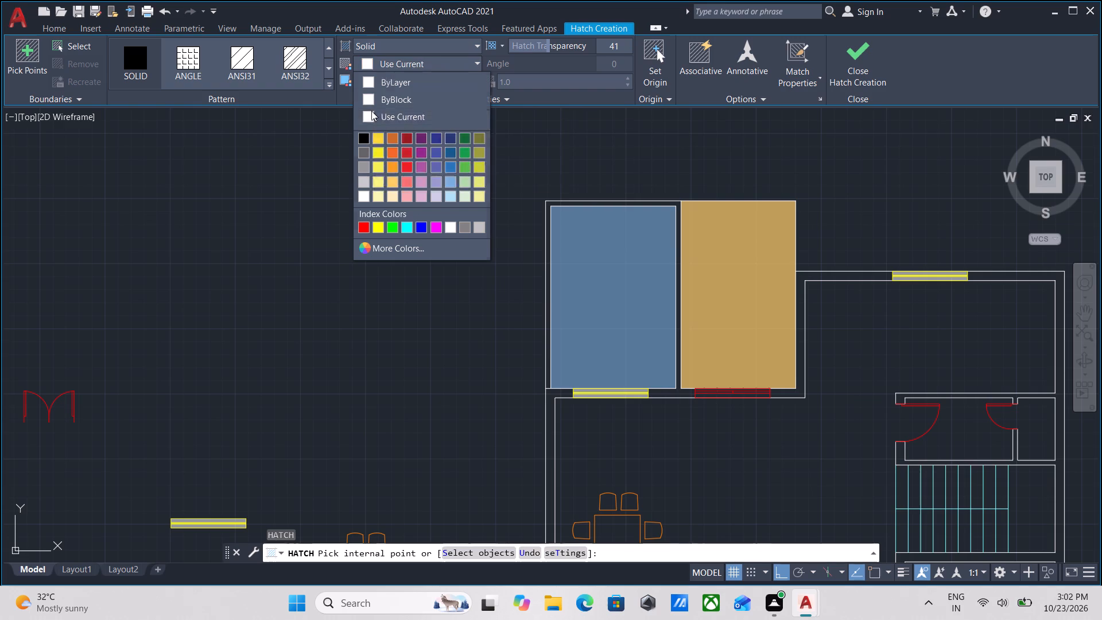
scroll(542, 311, up, 2)
click(554, 329)
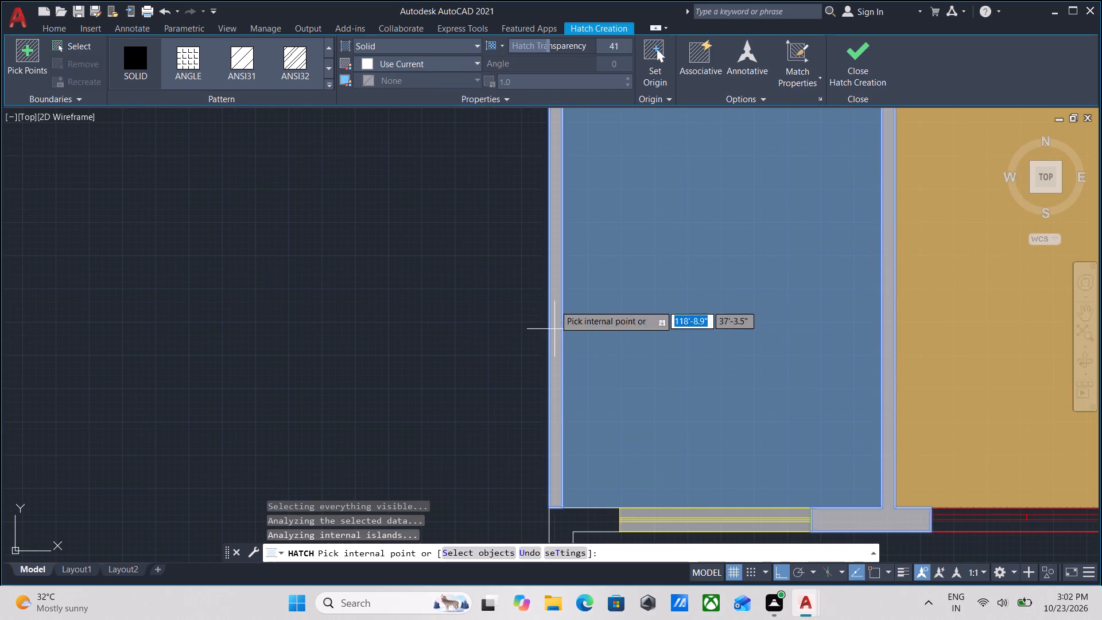
scroll(554, 305, down, 1)
middle_drag(554, 305, 546, 366)
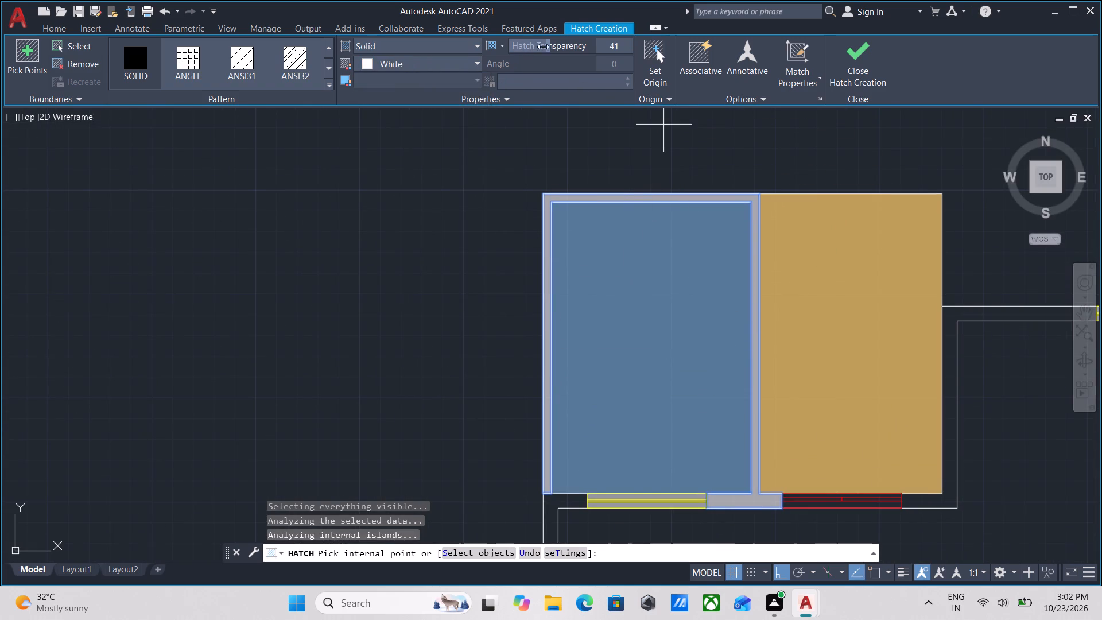
drag(553, 44, 471, 44)
click(853, 57)
Look over the whole floor plan, examining the hatched rooms, the furniture placement and the rooms still empty.
scroll(835, 213, down, 3)
middle_drag(833, 220, 621, 181)
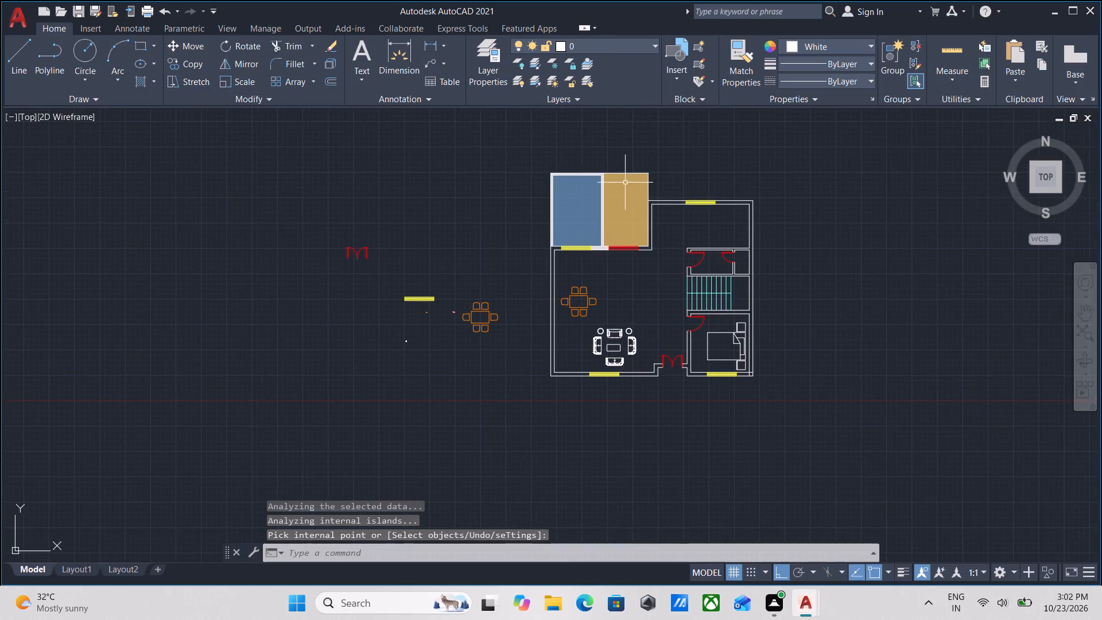
scroll(653, 206, up, 3)
scroll(732, 296, down, 1)
middle_drag(732, 296, 707, 232)
scroll(738, 240, down, 1)
middle_drag(738, 240, 627, 249)
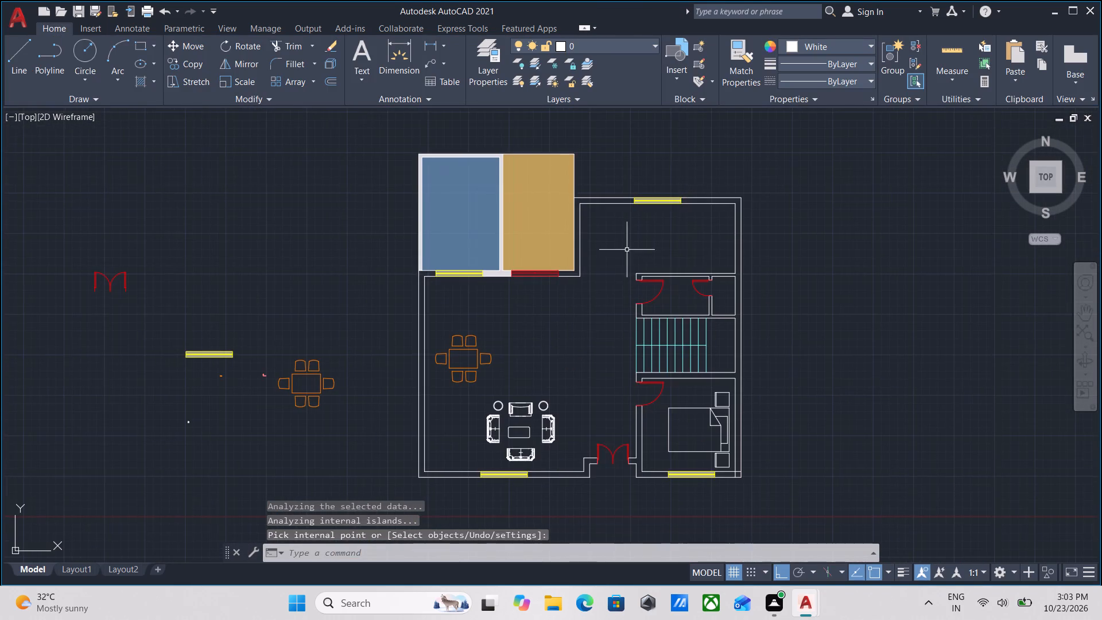
scroll(575, 357, up, 2)
scroll(579, 354, down, 1)
middle_drag(579, 354, 638, 323)
scroll(623, 299, down, 1)
middle_drag(623, 299, 717, 322)
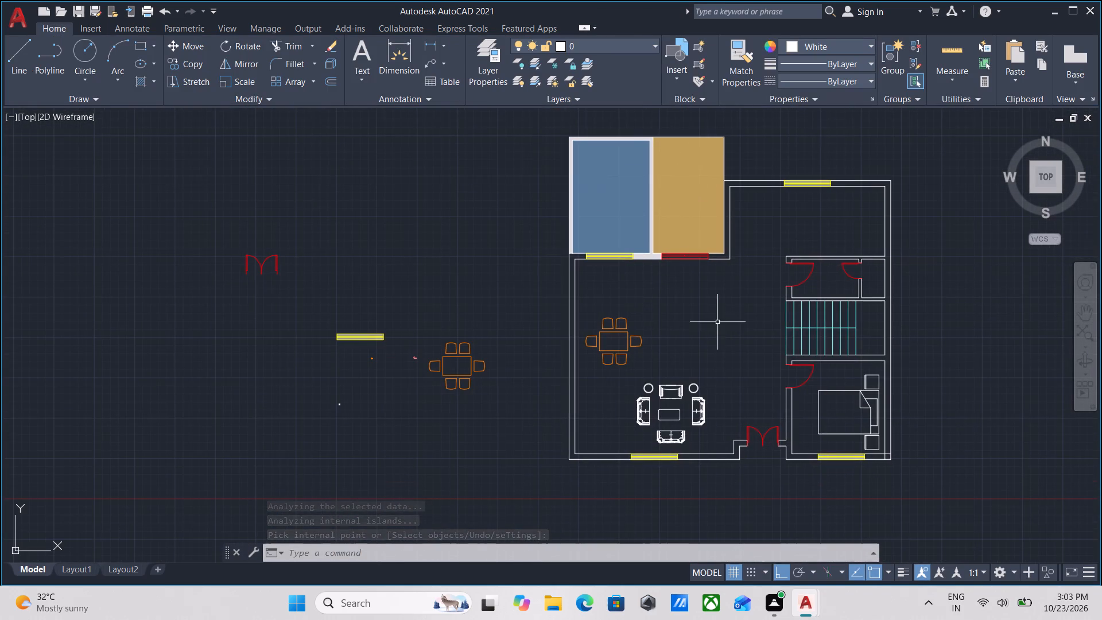
scroll(718, 326, up, 1)
scroll(718, 326, down, 1)
middle_drag(718, 326, 640, 339)
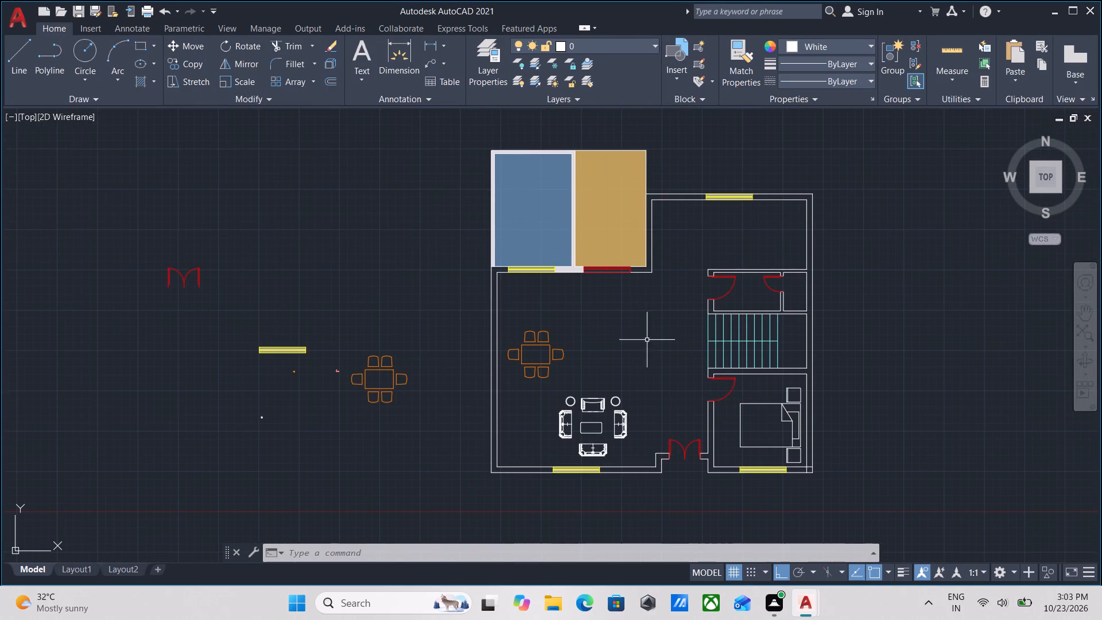
scroll(767, 385, up, 2)
scroll(735, 380, down, 2)
middle_drag(735, 379, 758, 355)
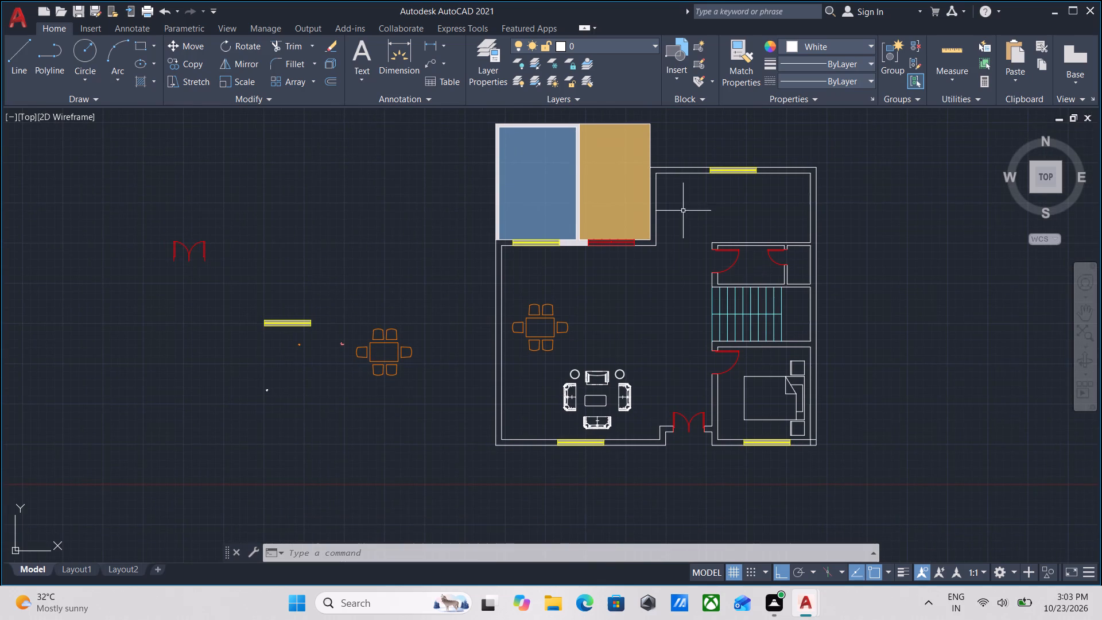
middle_drag(683, 211, 681, 273)
middle_drag(651, 390, 709, 288)
scroll(586, 387, up, 1)
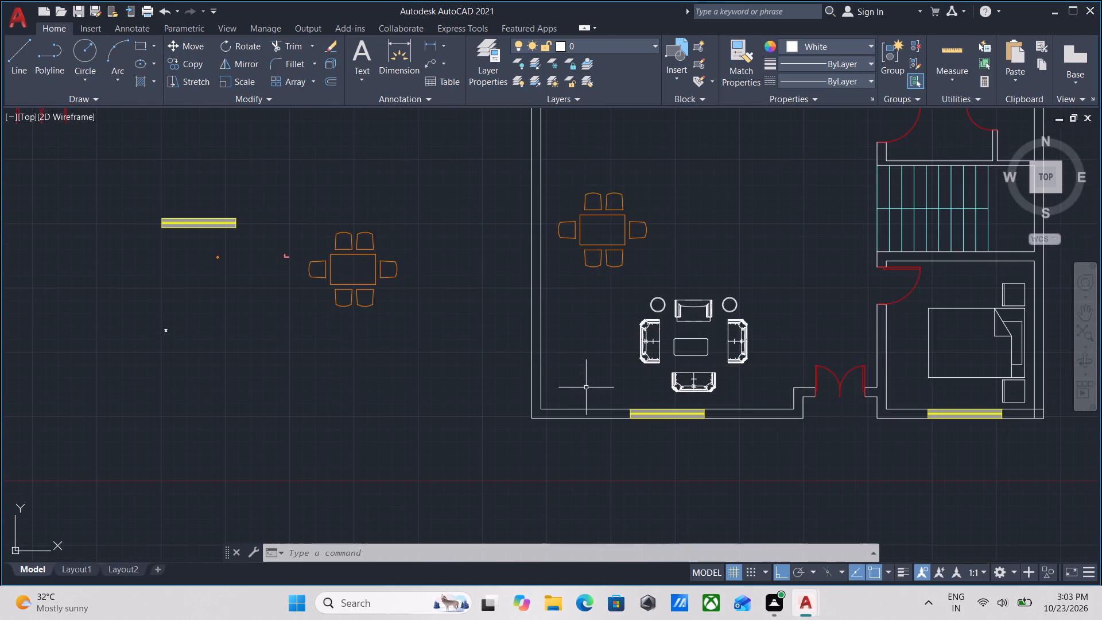
scroll(586, 387, down, 1)
middle_drag(586, 387, 600, 447)
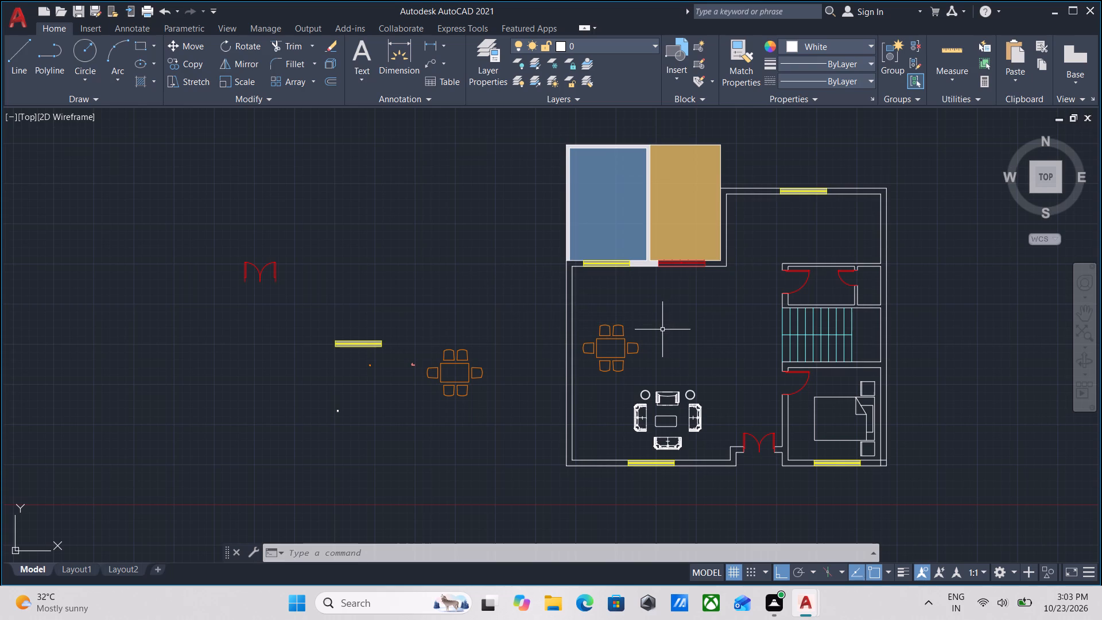
middle_drag(661, 331, 698, 338)
Rotate the small L-shaped kitchen counter block outside the plan by 180° about the end of its upright arm.
scroll(419, 353, up, 2)
scroll(480, 378, up, 2)
click(527, 460)
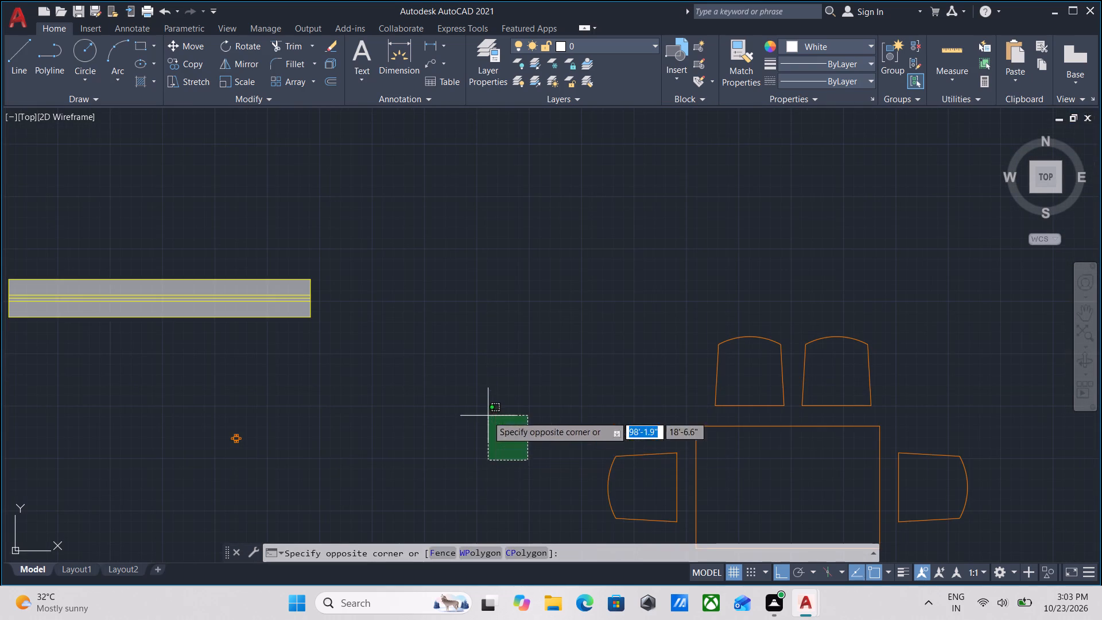
click(487, 416)
scroll(498, 425, up, 1)
key(r)
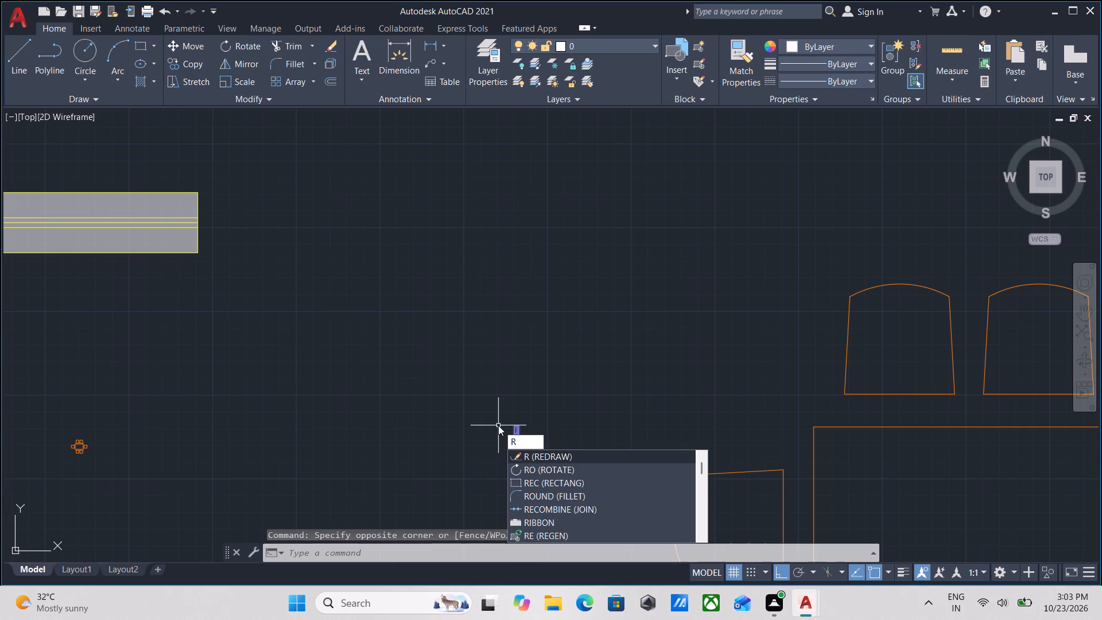
key(o)
key(Return)
scroll(515, 428, up, 1)
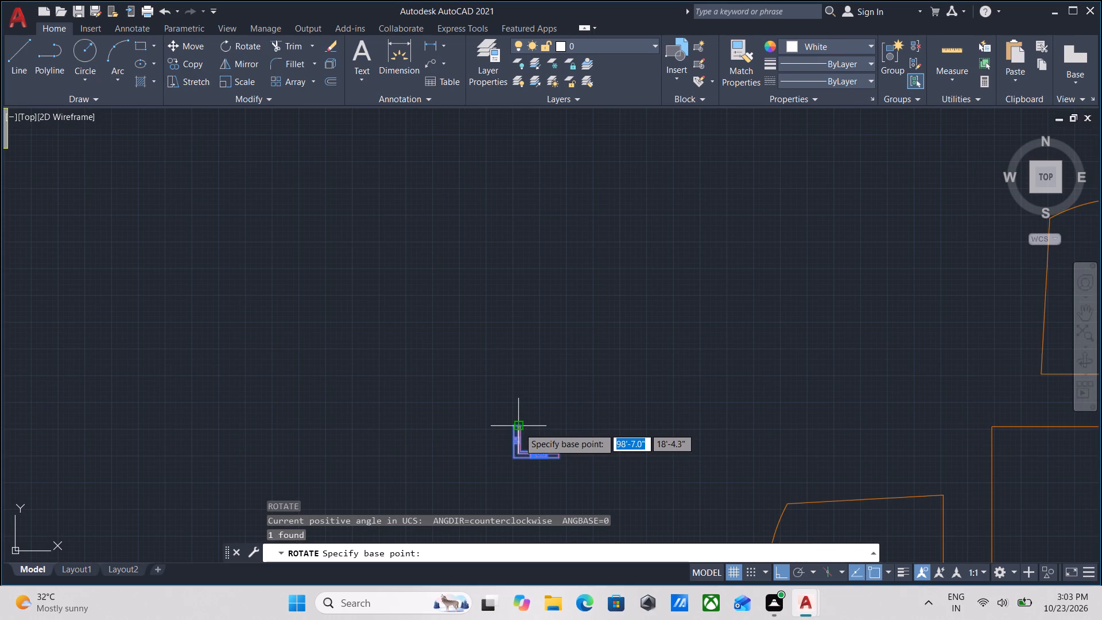
click(519, 428)
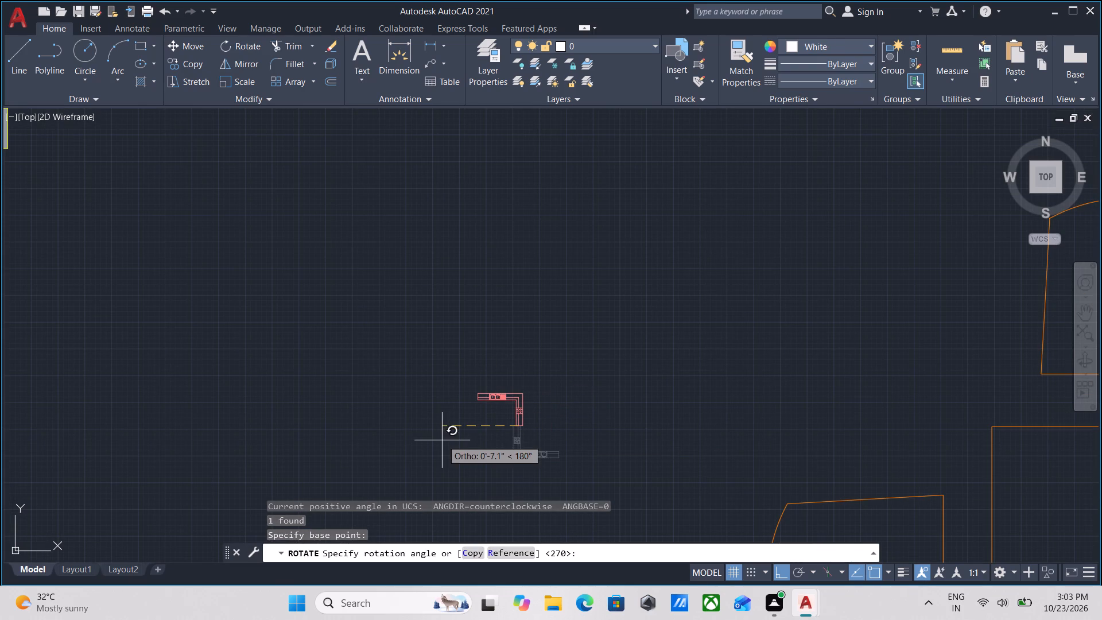
click(442, 440)
Copy the small L-shaped kitchen counter block by its outer corner into the kitchen, near the room's inner upper-right corner.
click(531, 420)
click(495, 405)
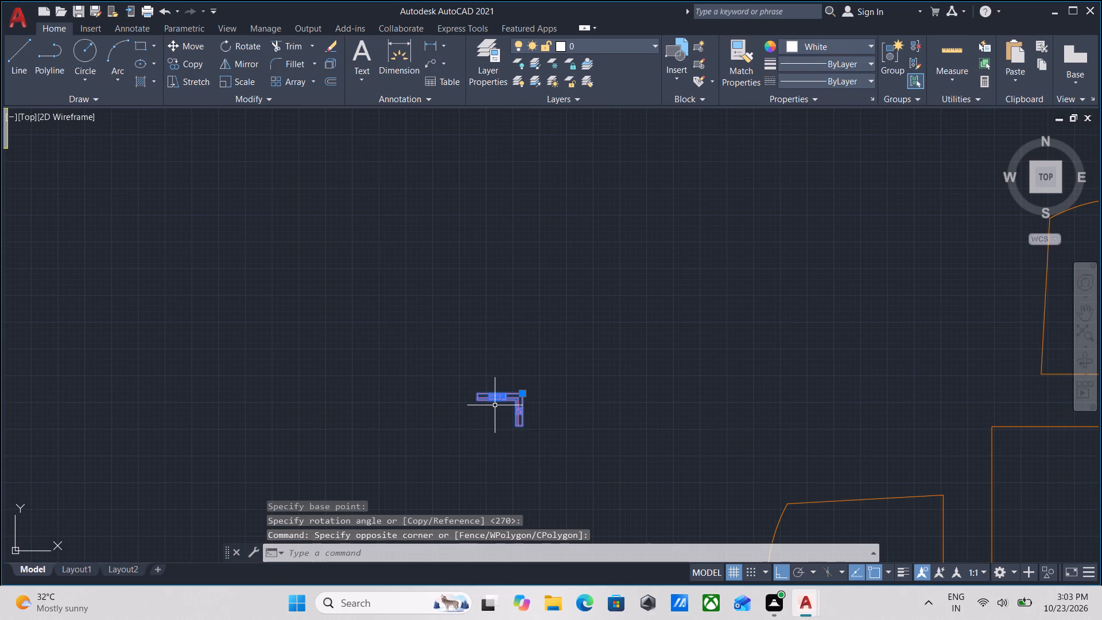
text(co)
key(Return)
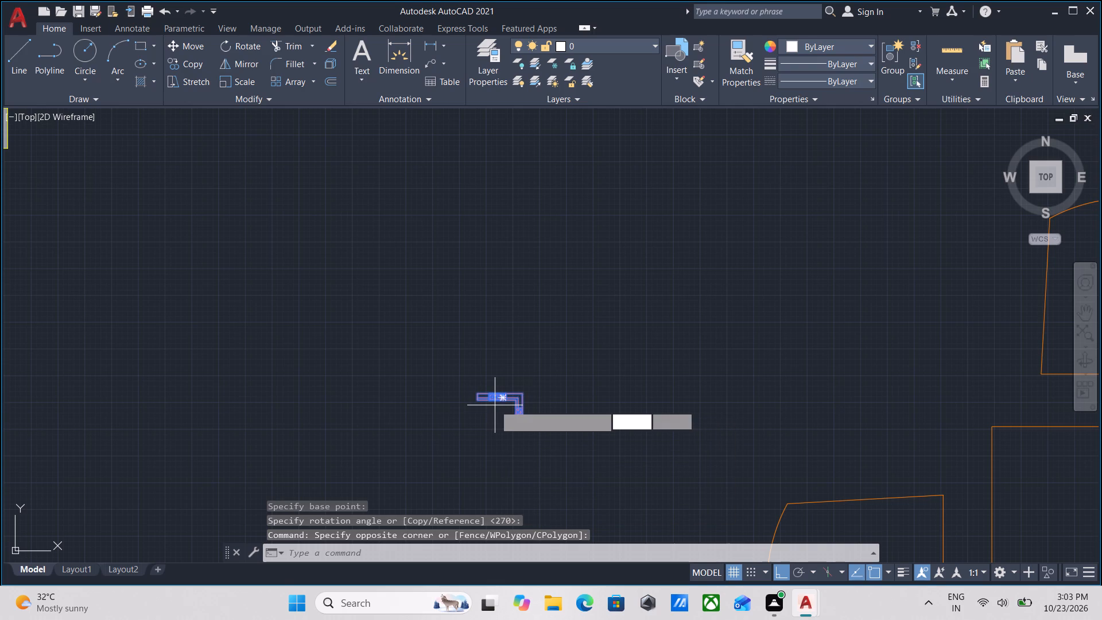
scroll(523, 393, up, 2)
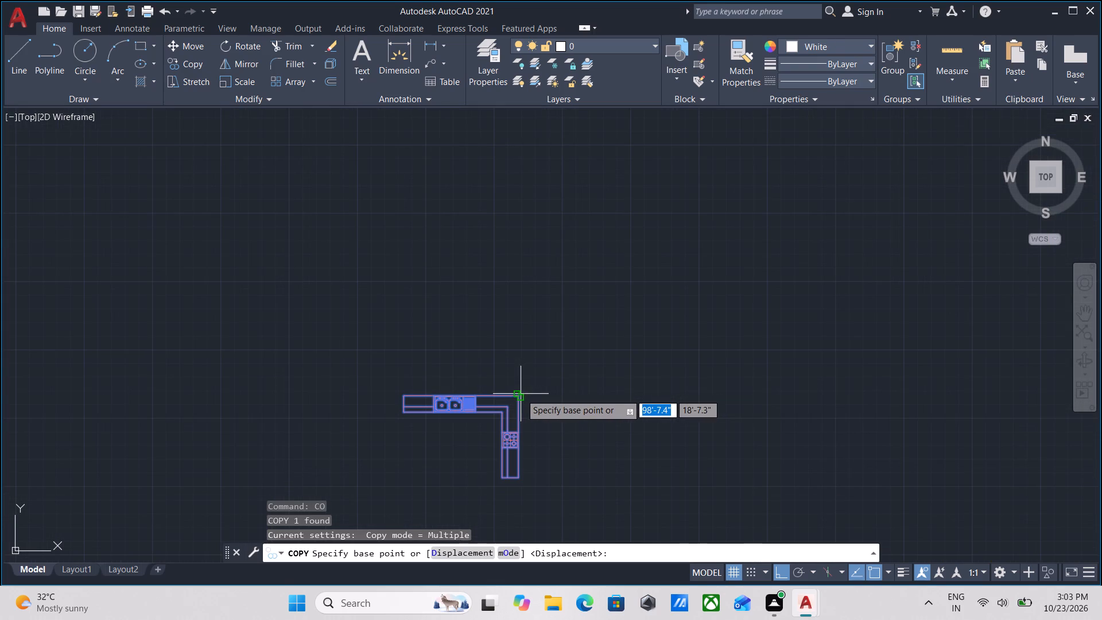
click(520, 394)
scroll(783, 326, down, 2)
middle_drag(680, 364, 566, 383)
key(F8)
scroll(728, 307, down, 2)
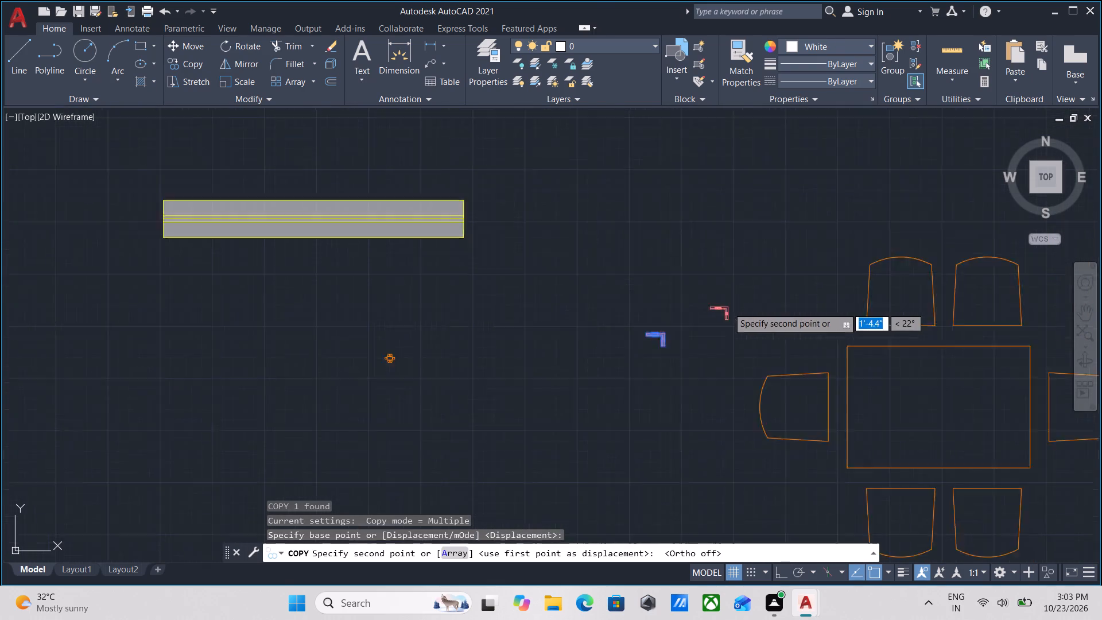
scroll(728, 307, down, 1)
middle_drag(691, 319, 305, 416)
scroll(517, 361, down, 3)
middle_drag(476, 385, 269, 448)
scroll(698, 303, up, 3)
middle_drag(691, 278, 684, 348)
scroll(752, 271, up, 2)
click(738, 249)
scroll(707, 253, up, 2)
key(Escape)
Scale up the copied counter about its outer corner so that it runs along the kitchen's window wall and side wall.
click(798, 227)
click(747, 271)
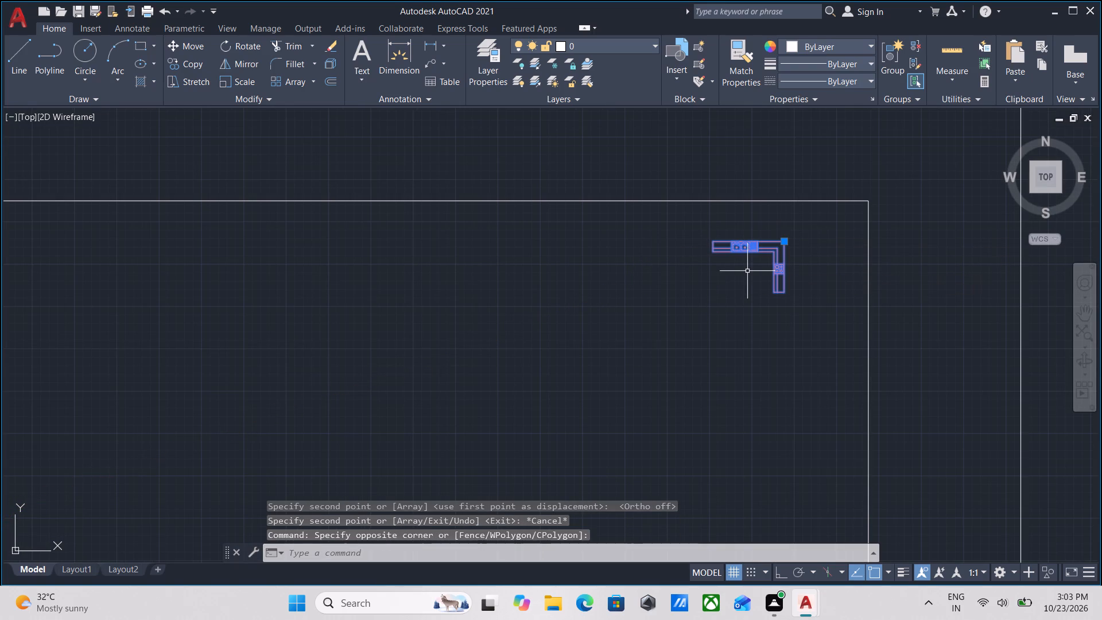
text(sca)
key(Return)
click(782, 240)
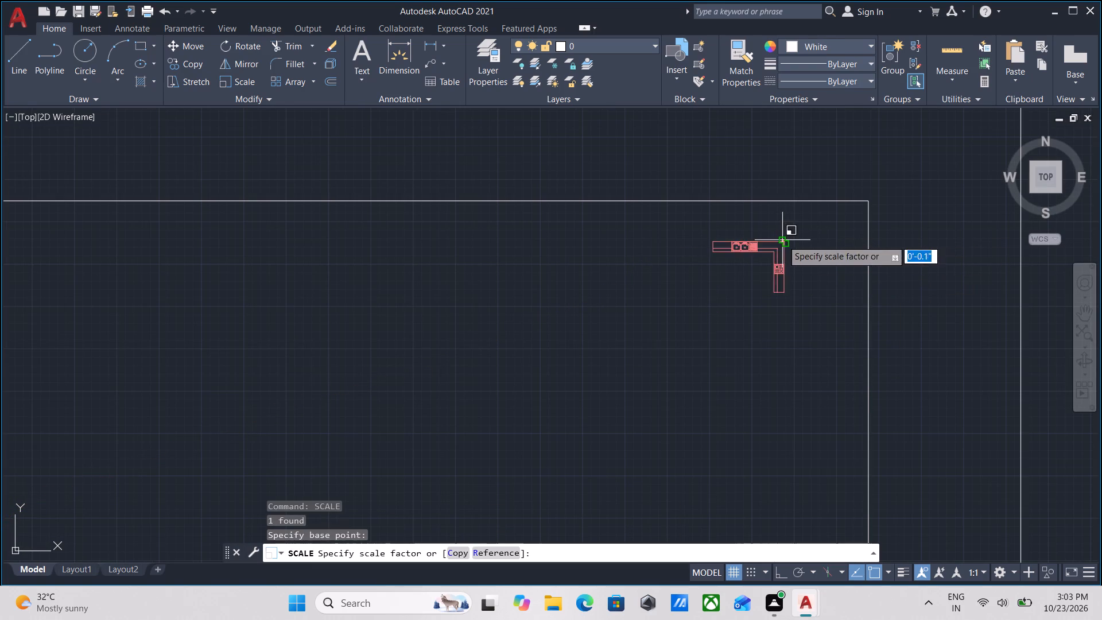
scroll(473, 253, down, 1)
middle_drag(473, 253, 602, 234)
scroll(616, 235, down, 3)
middle_drag(616, 235, 767, 227)
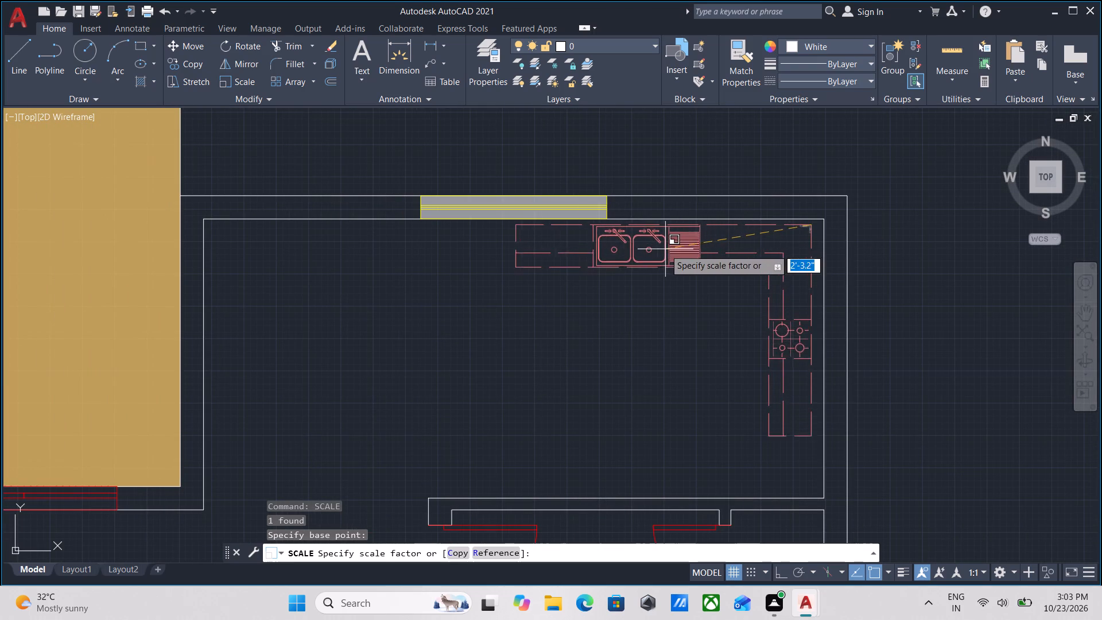
click(645, 253)
Look over the whole floor plan, examining the fitted kitchen counter, the furnished rooms and the spare blocks outside the plan.
scroll(645, 253, down, 3)
middle_drag(664, 245, 702, 222)
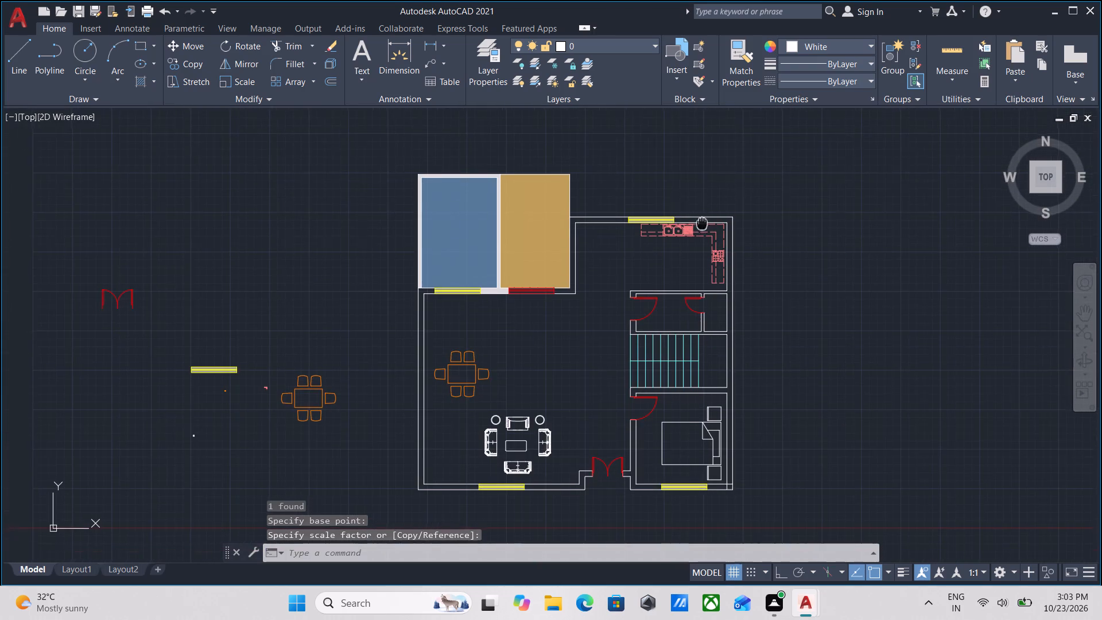
middle_drag(642, 268, 701, 252)
middle_drag(681, 317, 732, 325)
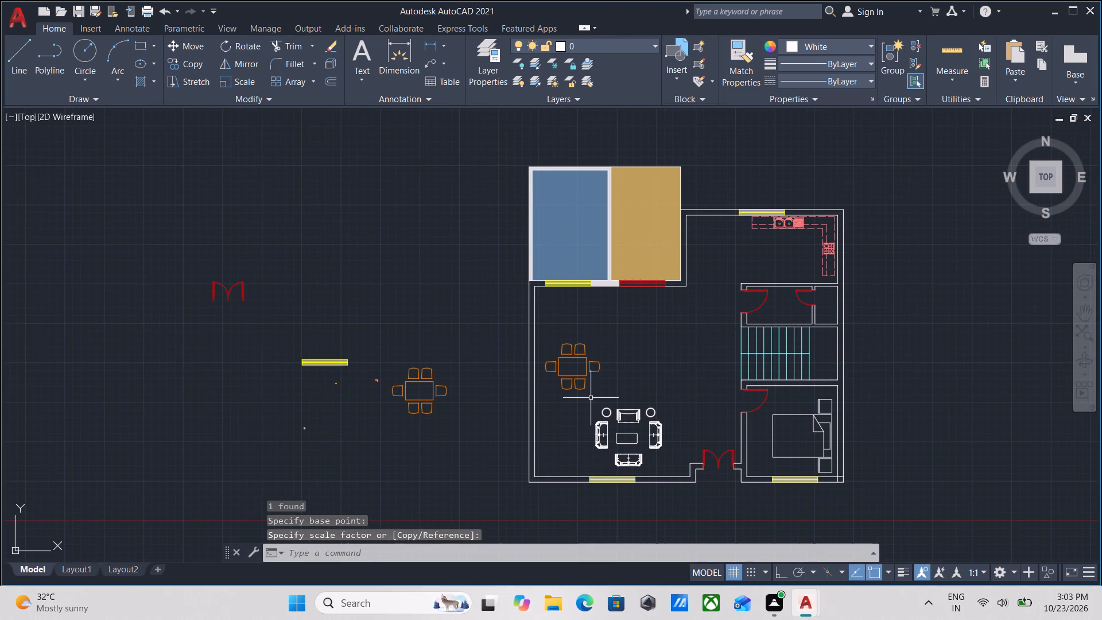
middle_drag(595, 398, 743, 377)
scroll(745, 377, down, 1)
middle_drag(745, 377, 732, 361)
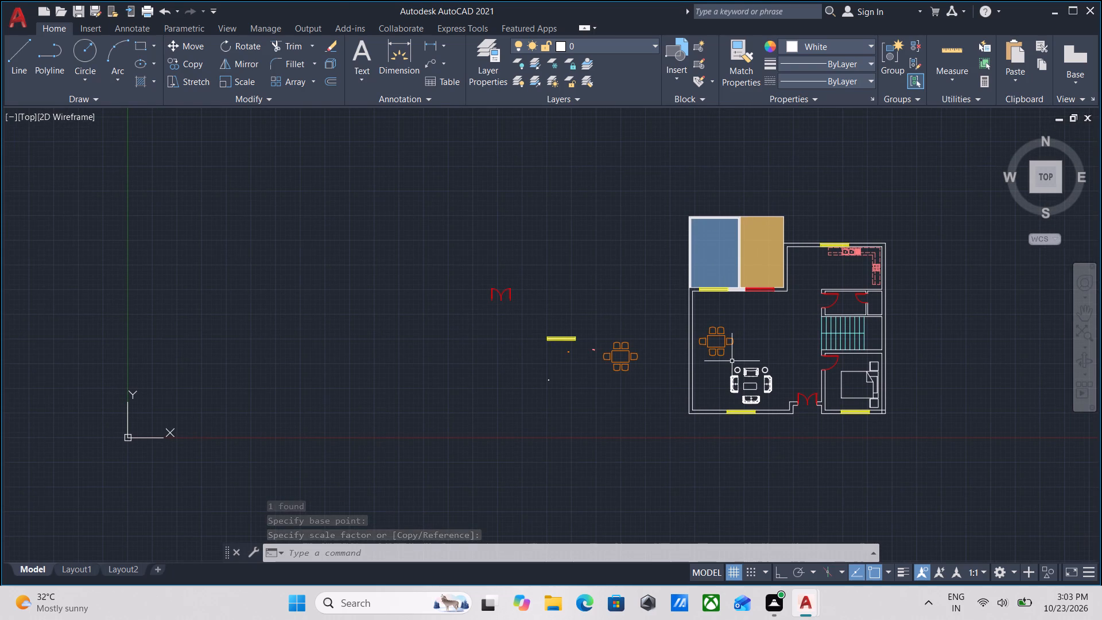
scroll(685, 358, up, 3)
scroll(719, 350, down, 1)
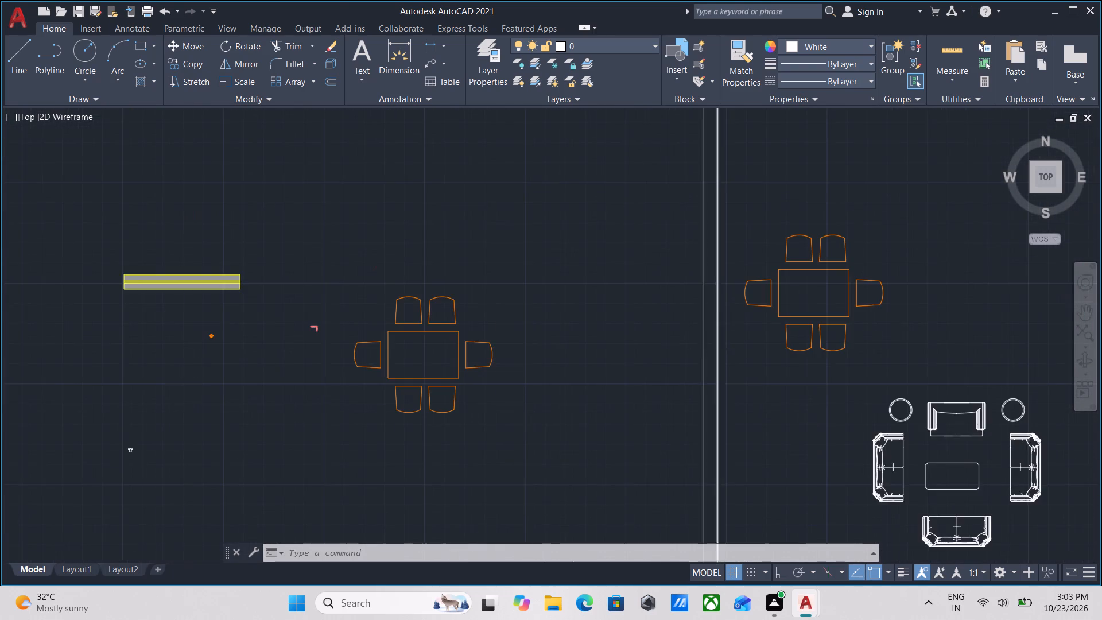
middle_drag(713, 351, 620, 369)
scroll(642, 354, down, 1)
middle_drag(642, 354, 560, 373)
middle_drag(631, 405, 656, 391)
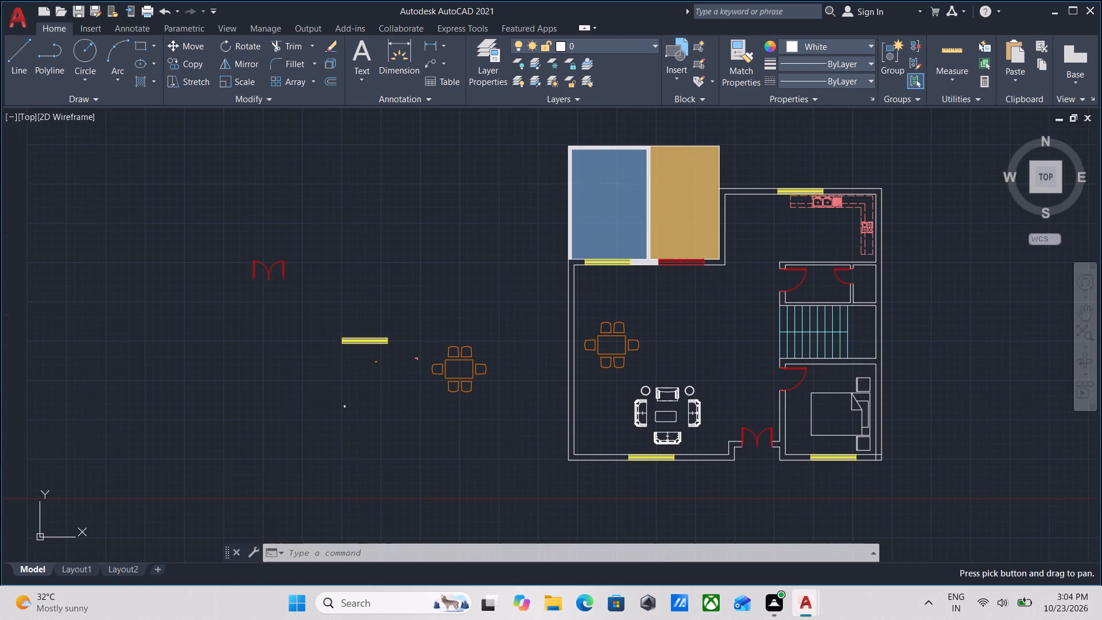
middle_drag(676, 324, 641, 396)
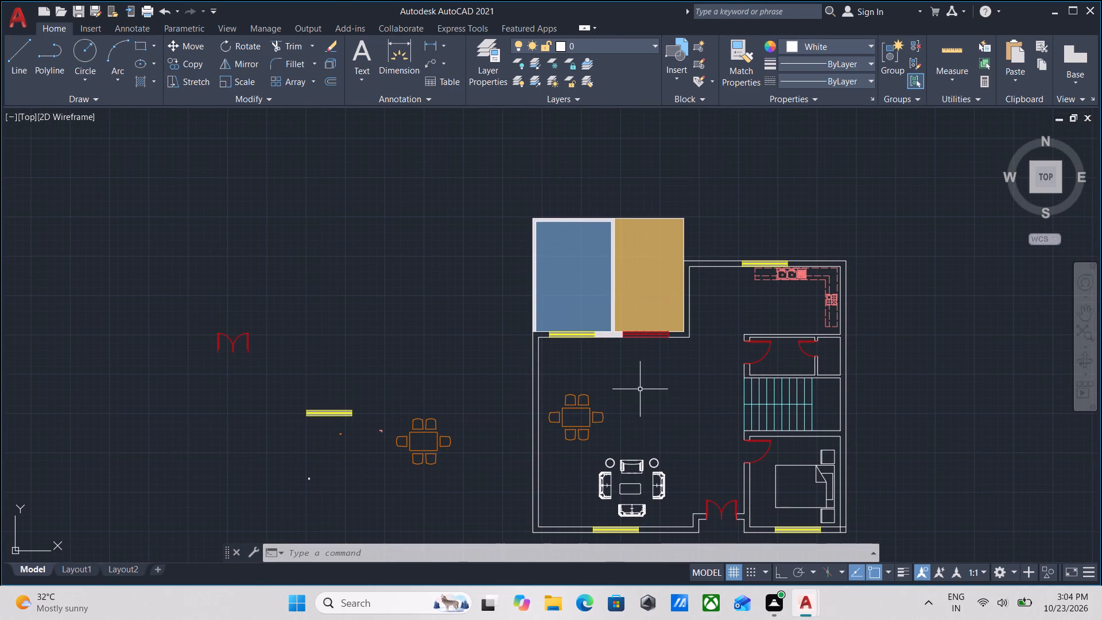
Place a horizontal single-line text in the open area of the kitchen, with a text height of about 9 inches.
text(dt)
key(Return)
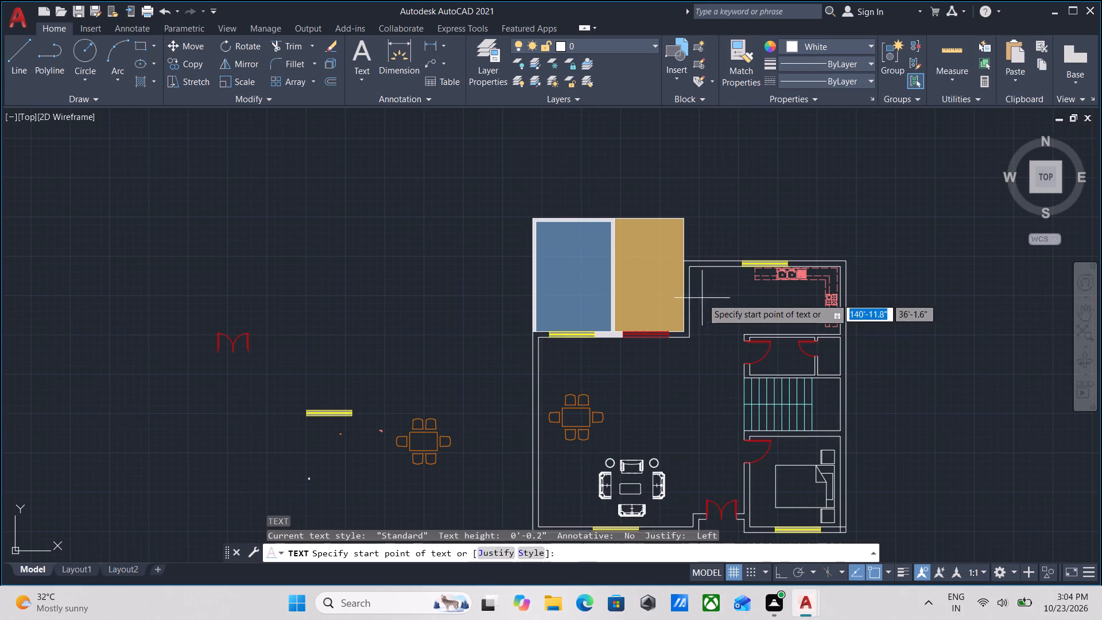
scroll(702, 298, up, 2)
click(764, 328)
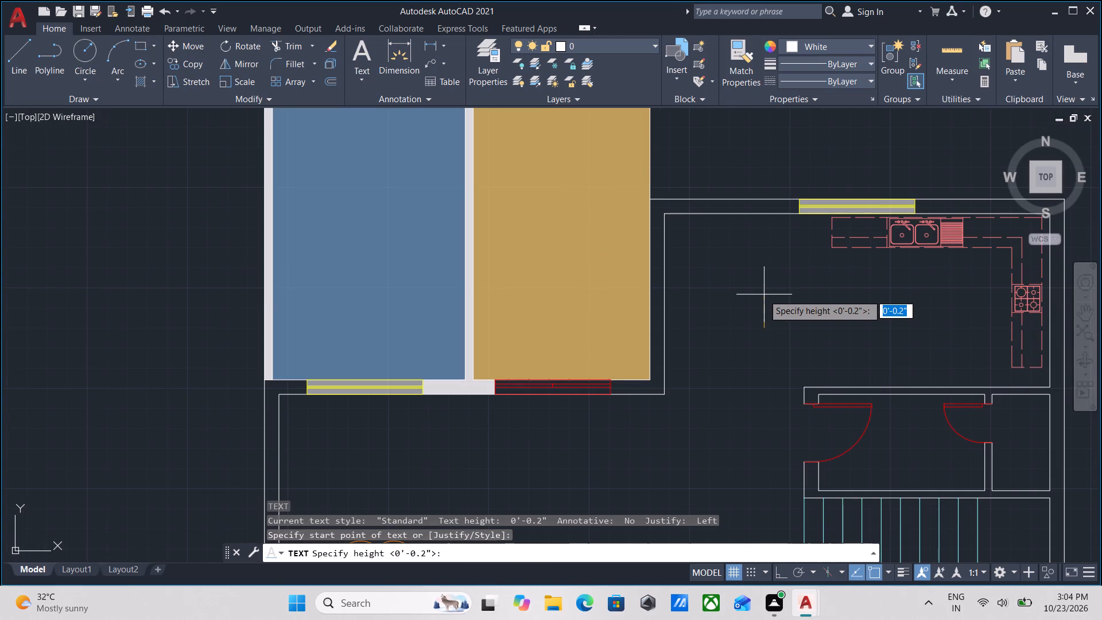
key(F8)
scroll(761, 291, up, 1)
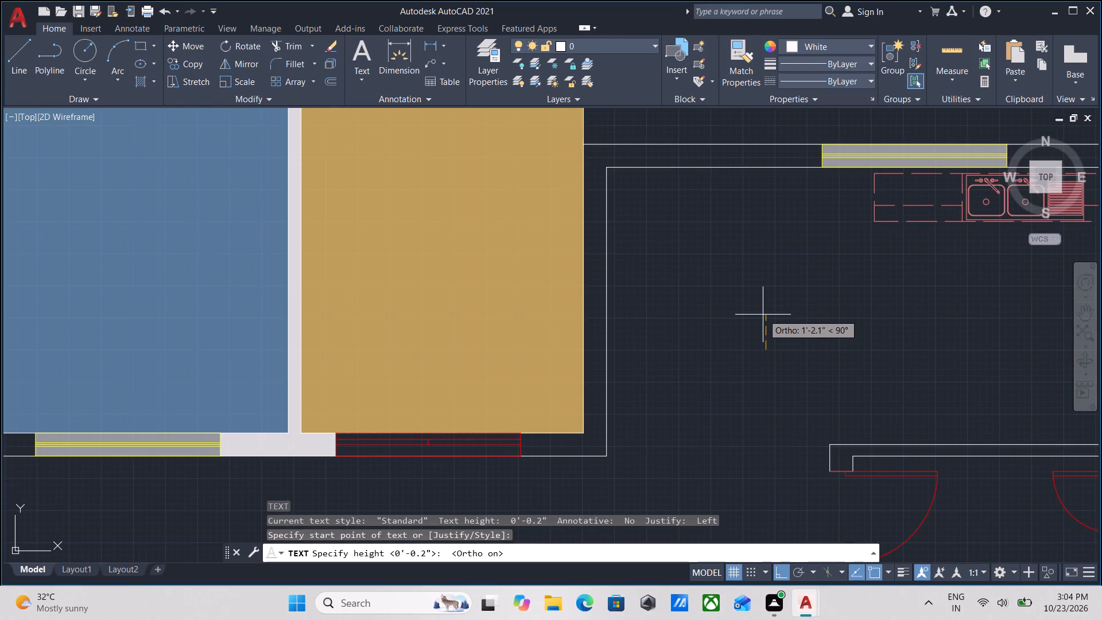
scroll(763, 325, up, 2)
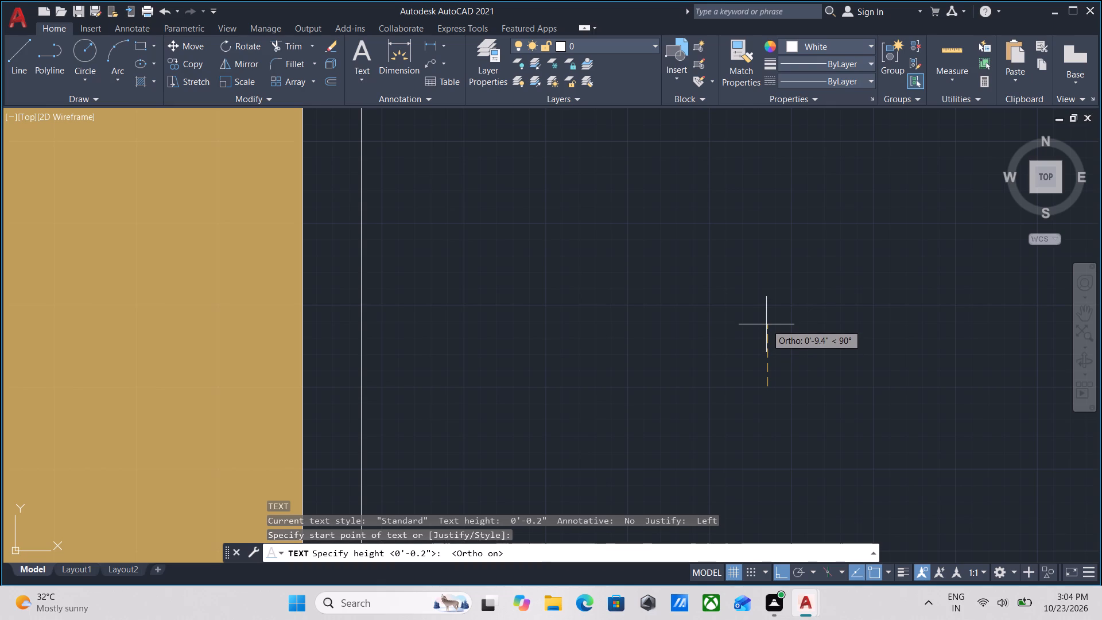
click(766, 326)
click(828, 359)
scroll(828, 359, down, 3)
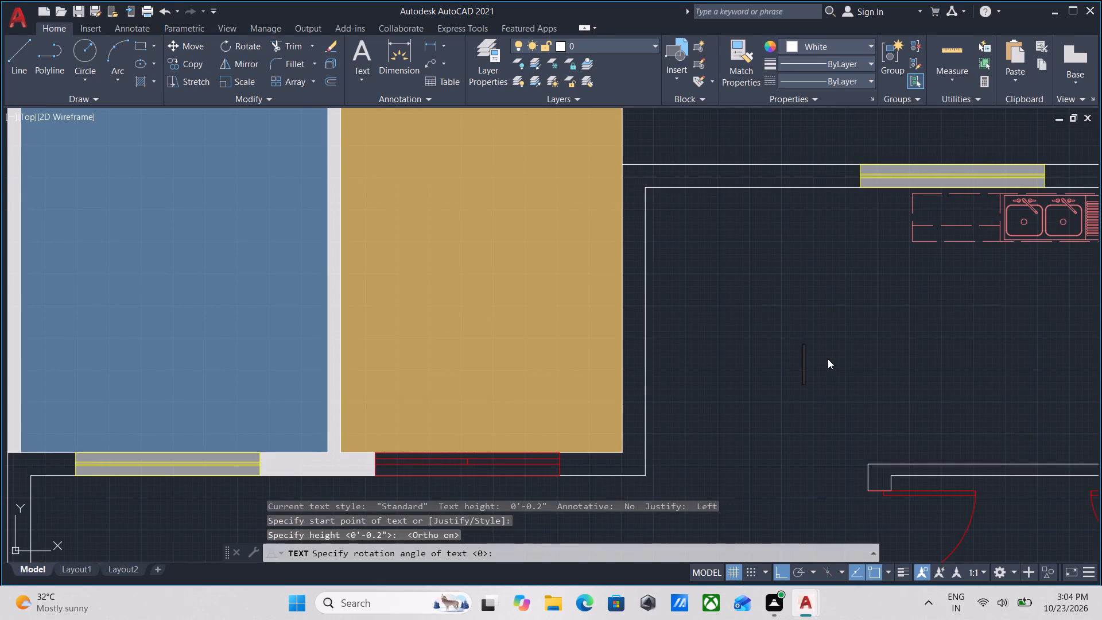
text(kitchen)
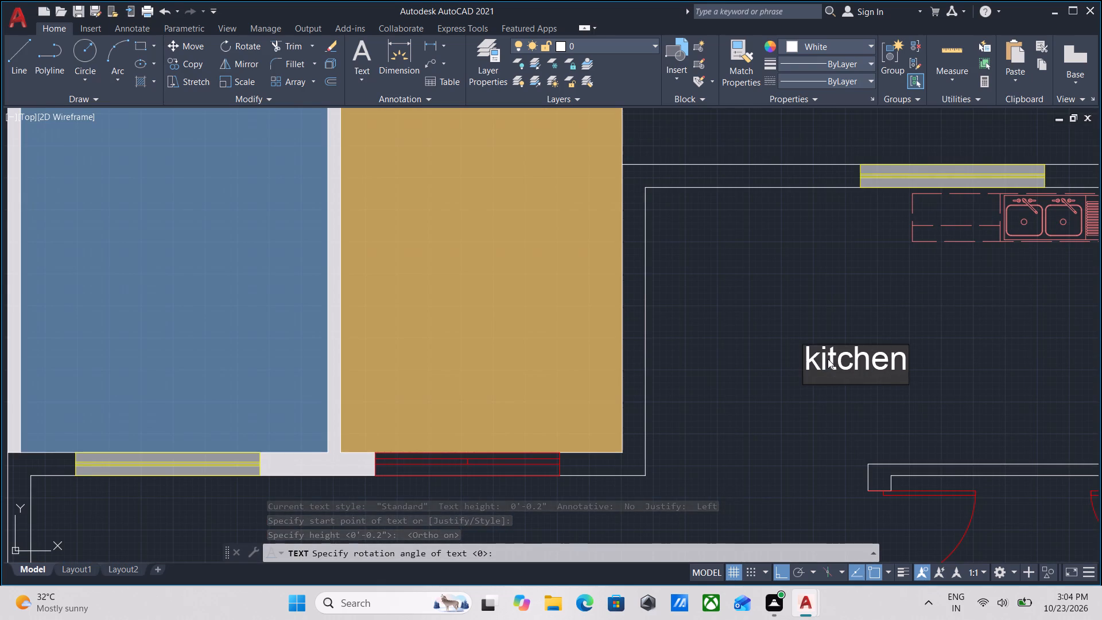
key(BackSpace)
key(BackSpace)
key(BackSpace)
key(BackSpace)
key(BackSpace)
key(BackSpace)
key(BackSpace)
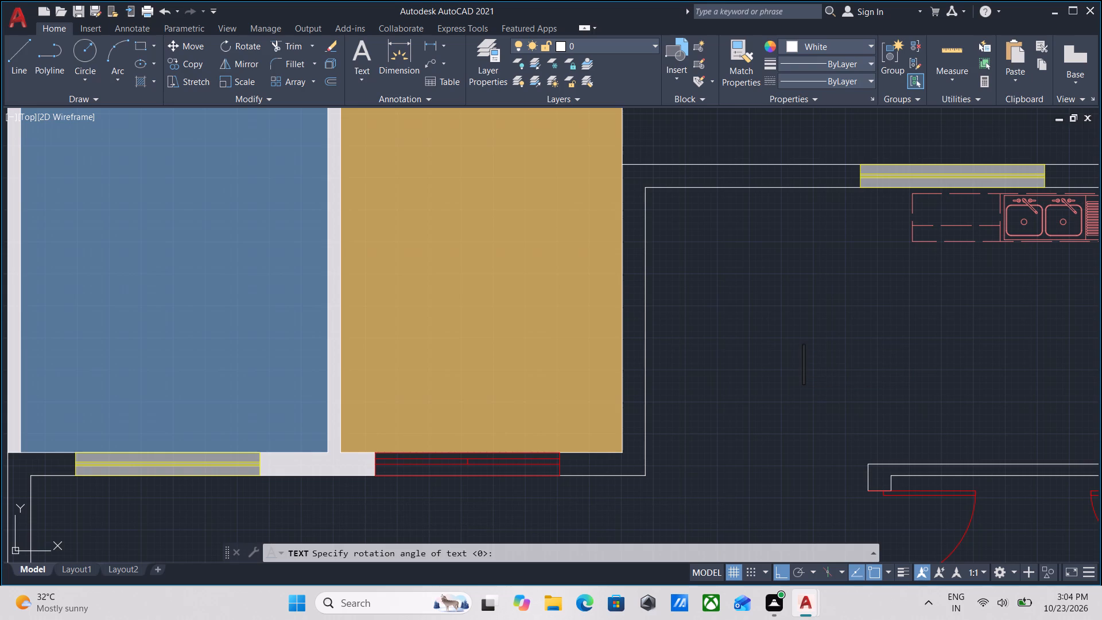
Enter KITCHEN in capitals as the room label and finish the text.
text(KITCHEN)
key(Return)
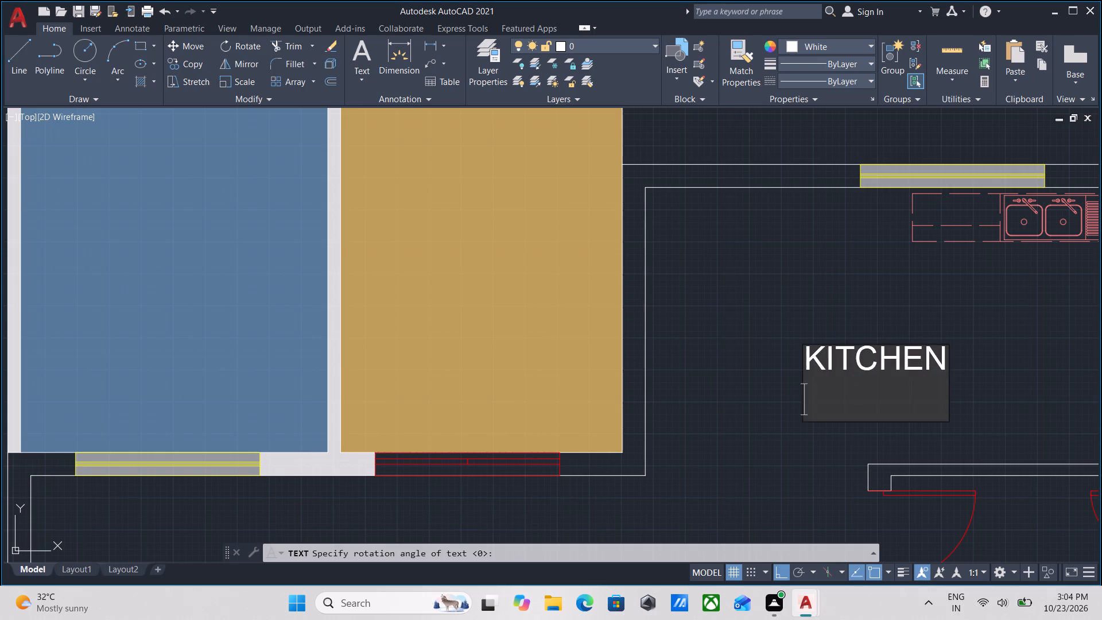
key(Return)
Copy the KITCHEN label freely into the large hall, just above the dining table.
scroll(838, 374, down, 2)
click(861, 381)
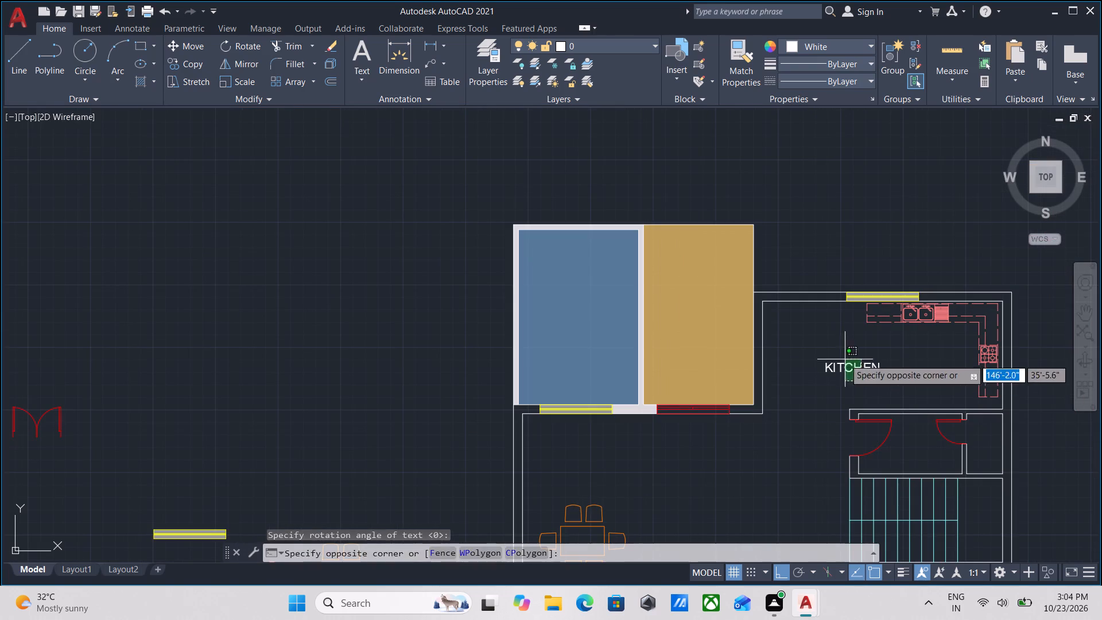
click(843, 358)
text(CO)
key(Return)
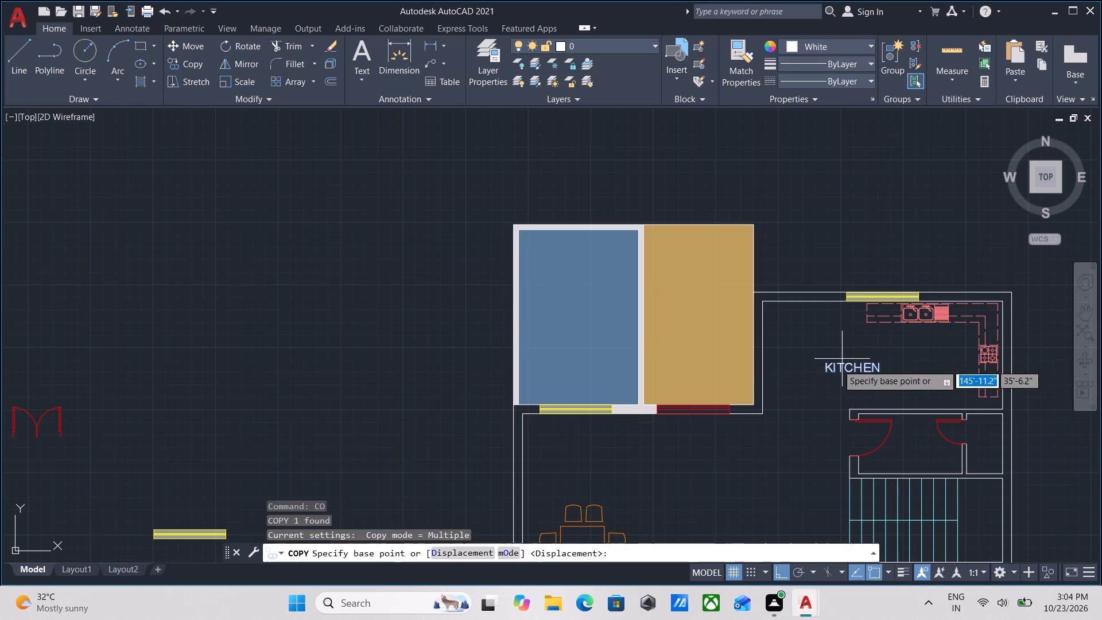
click(831, 367)
middle_drag(734, 499, 821, 320)
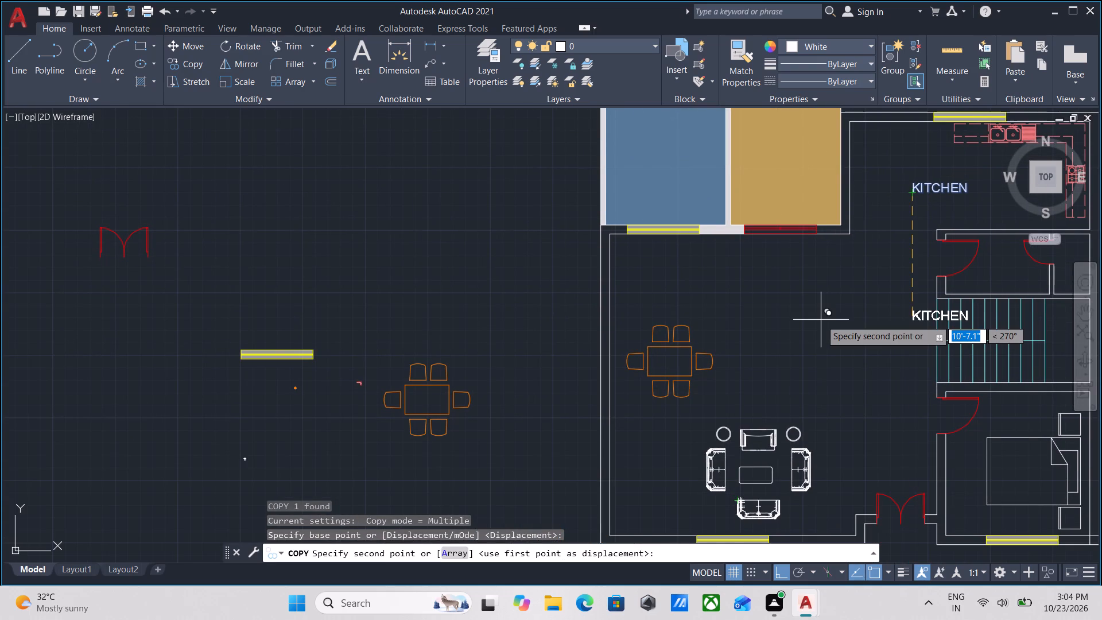
key(F8)
click(696, 307)
scroll(725, 304, up, 1)
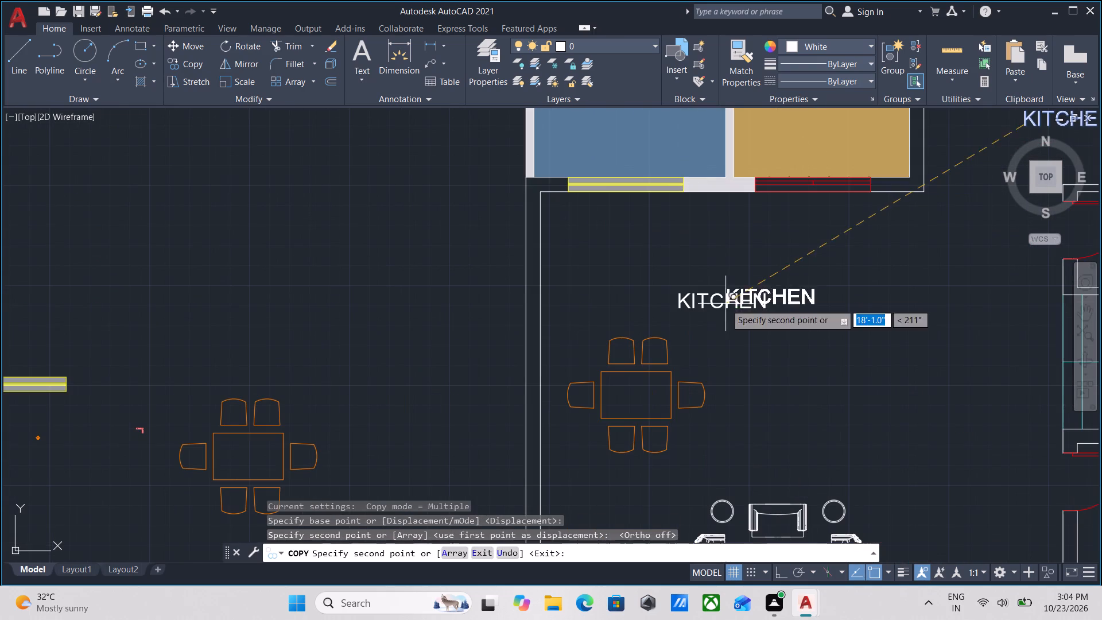
key(Escape)
Change the copied label above the dining table to DINING ROOM.
double_click(715, 302)
double_click(695, 301)
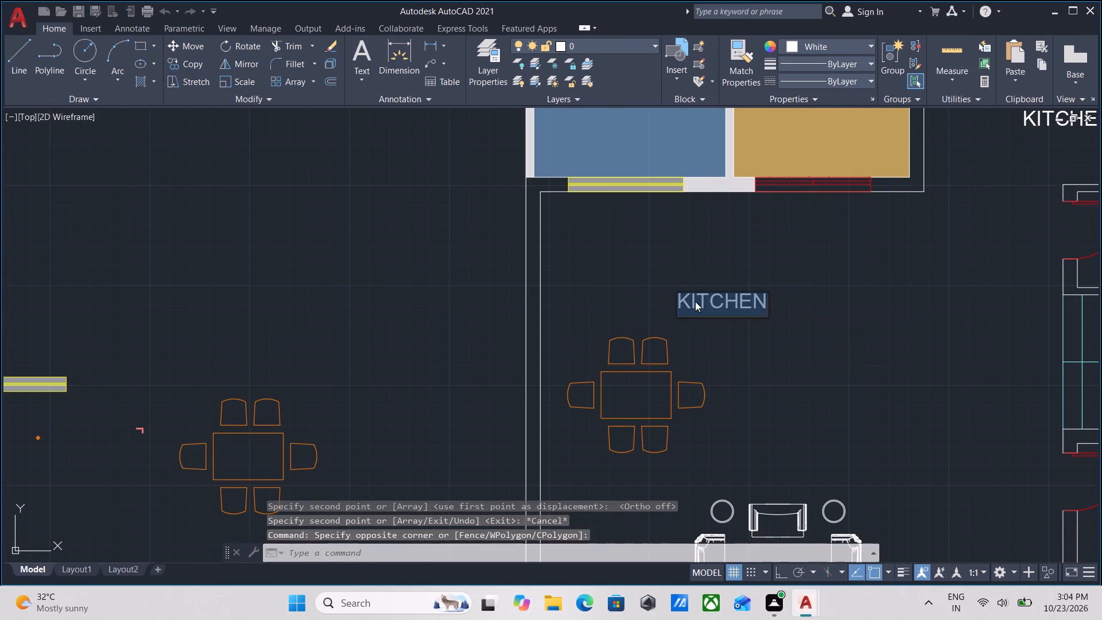
text(DINING)
key(space)
text(ROOM)
key(Return)
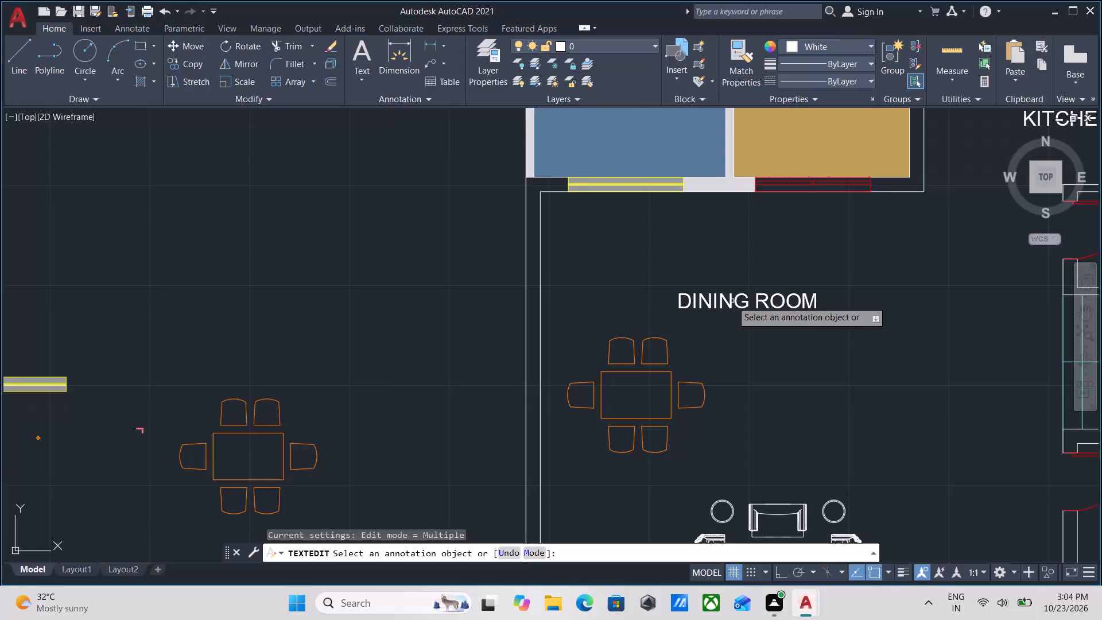
key(Return)
Copy the DINING ROOM label to just above the sofa set.
click(756, 324)
click(699, 271)
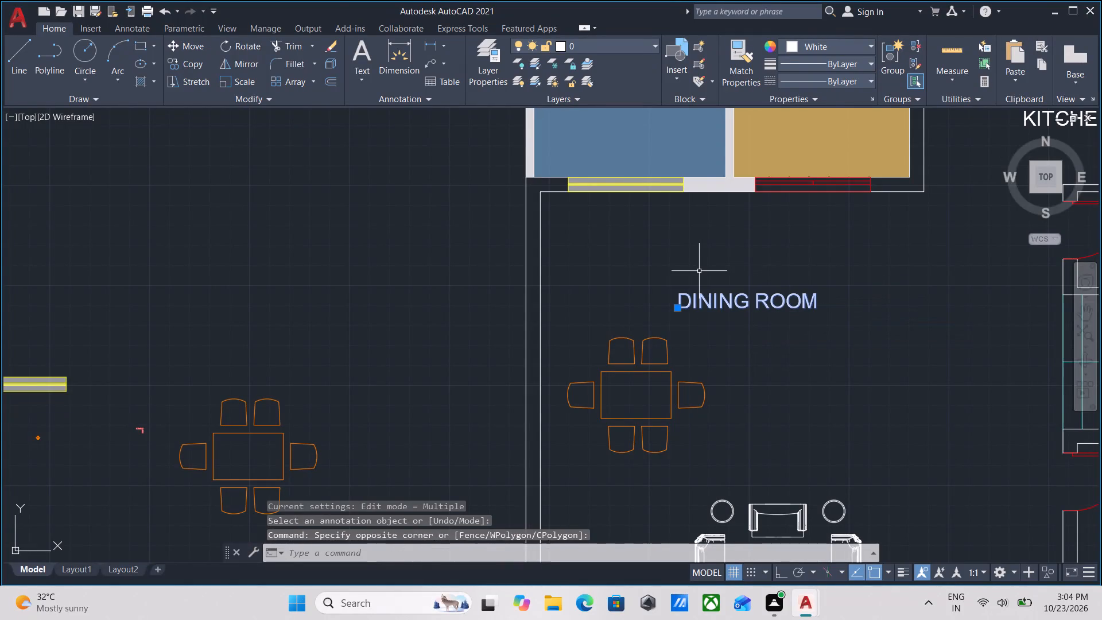
text(CO)
key(Return)
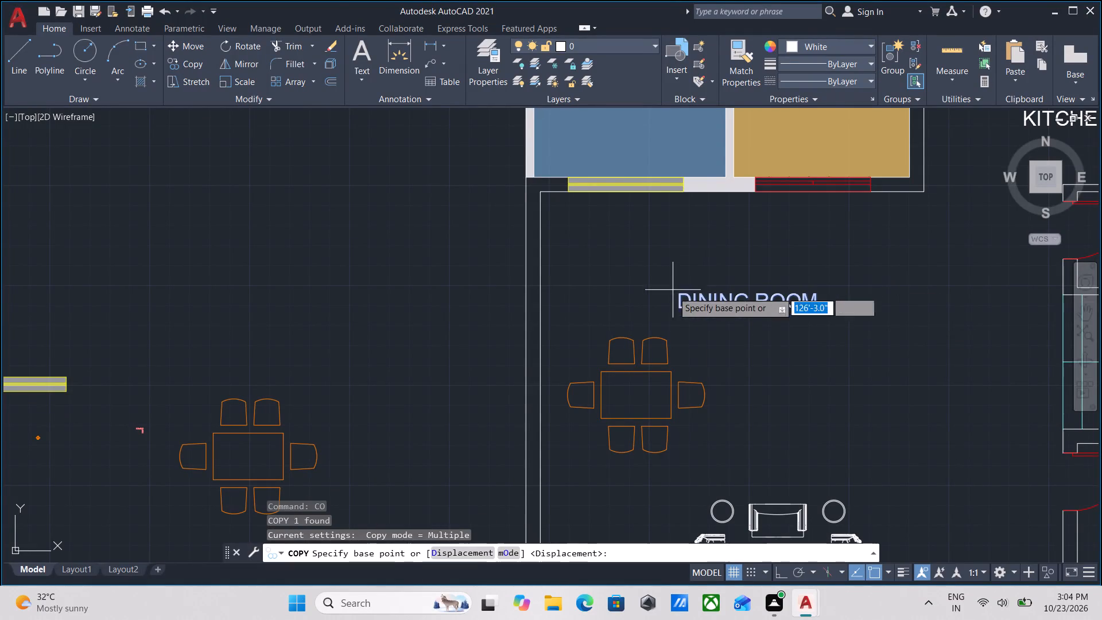
click(698, 300)
middle_drag(747, 432, 749, 351)
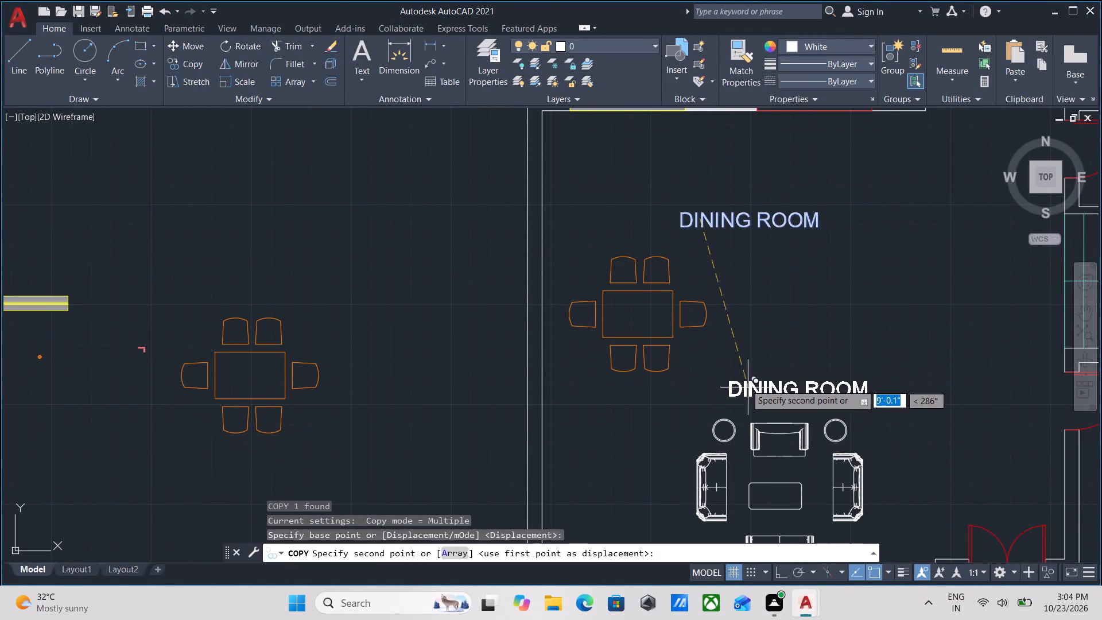
click(745, 382)
key(Escape)
Change the copied label above the sofa set to LIVING ROOM.
double_click(748, 377)
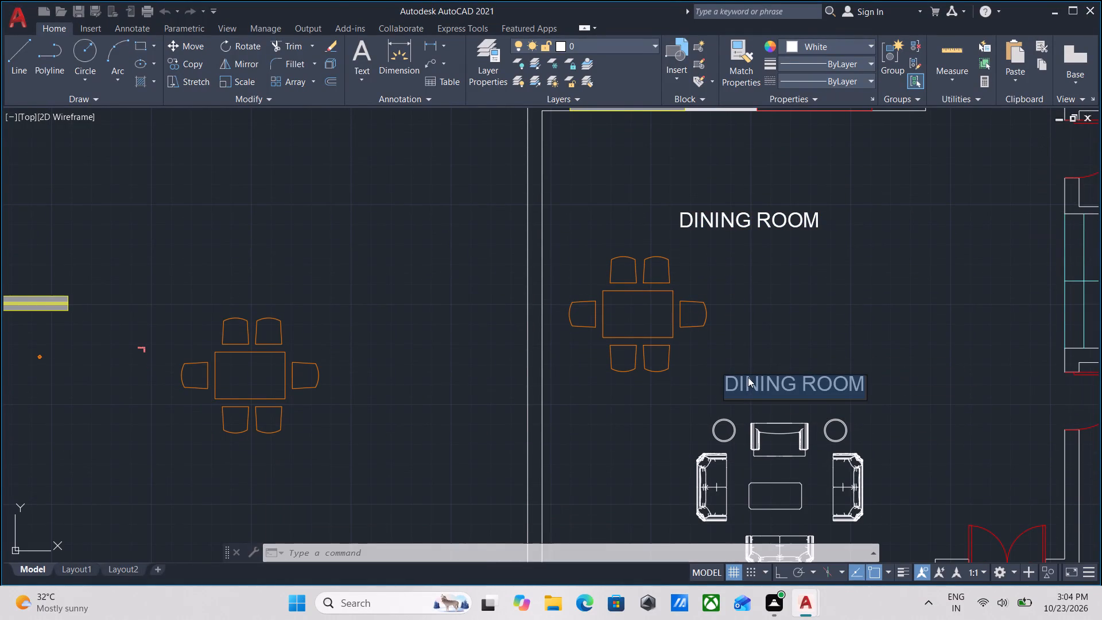
text(LIVING)
key(space)
text(ROOM)
key(Return)
key(Return)
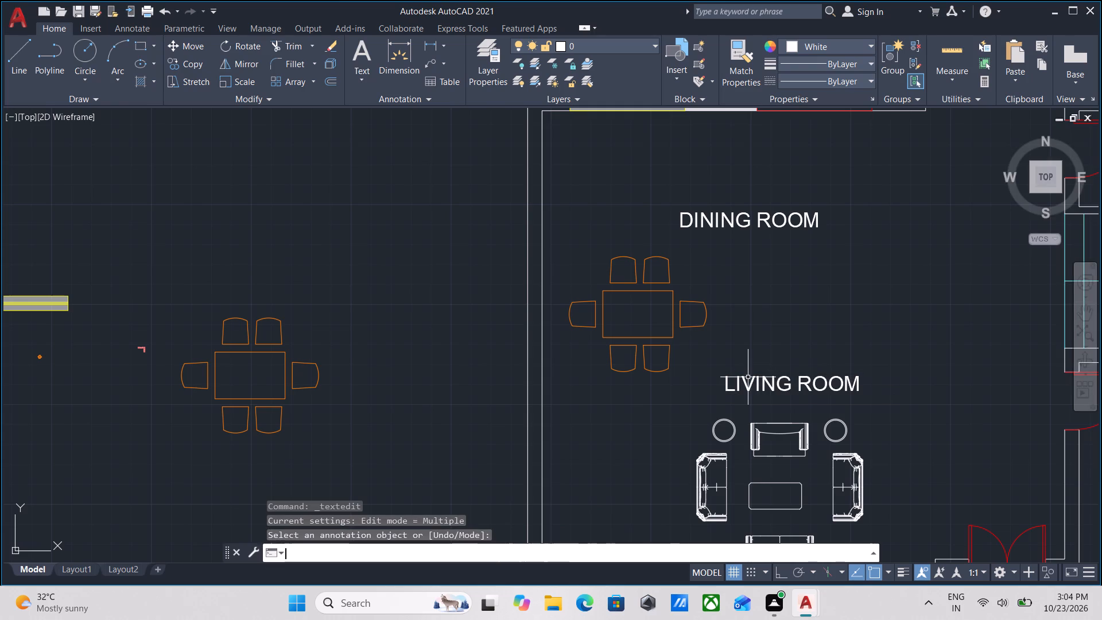
Copy the LIVING ROOM label to just above the double entrance door.
scroll(748, 377, down, 2)
middle_drag(748, 377, 624, 384)
scroll(702, 389, up, 2)
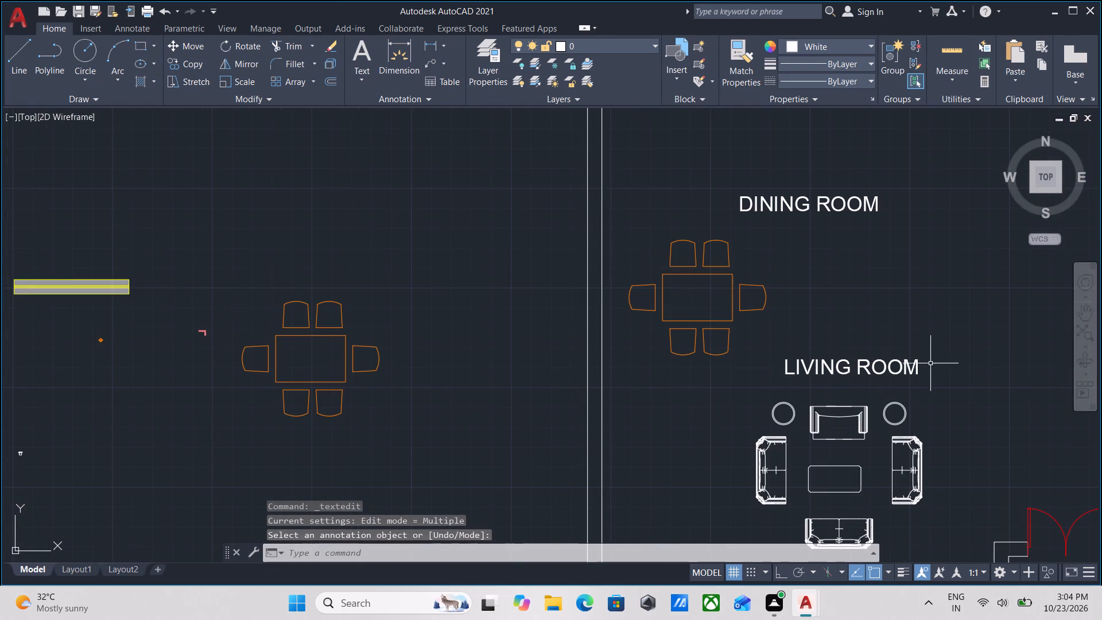
click(947, 379)
click(890, 359)
text(CO)
key(Return)
click(890, 359)
middle_drag(934, 395, 620, 386)
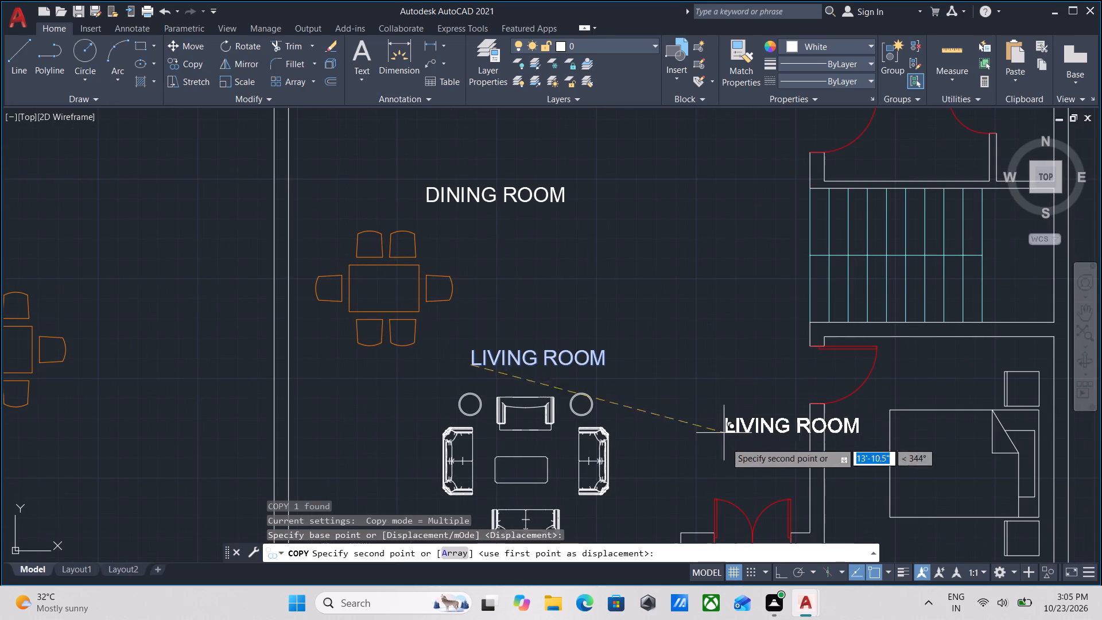
click(670, 483)
key(Escape)
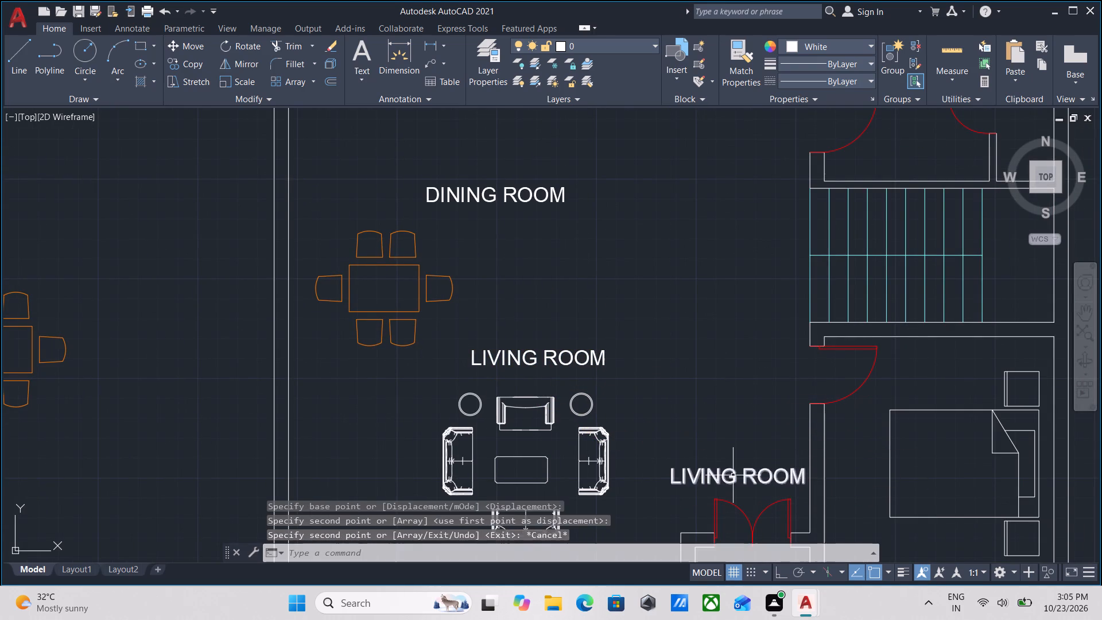
Change the copied label above the double entrance door to FOYER.
double_click(733, 477)
text(FOYR)
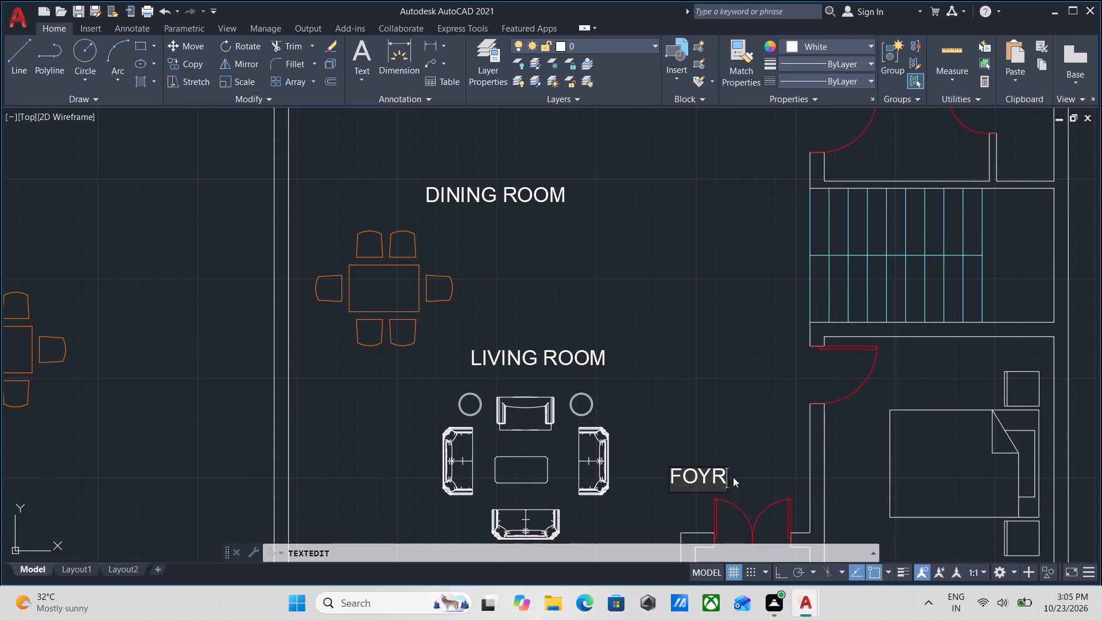
key(BackSpace)
text(ER)
key(Return)
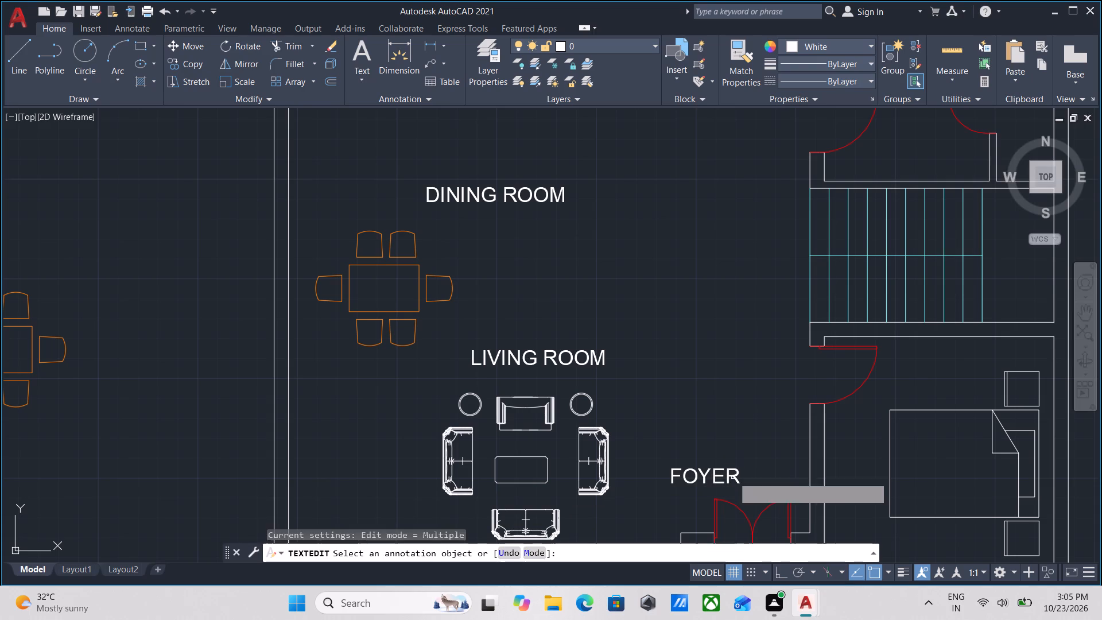
key(Return)
Move the FOYER label horizontally until it sits centred above the double entrance door.
scroll(733, 485, up, 2)
drag(760, 499, 752, 493)
click(661, 439)
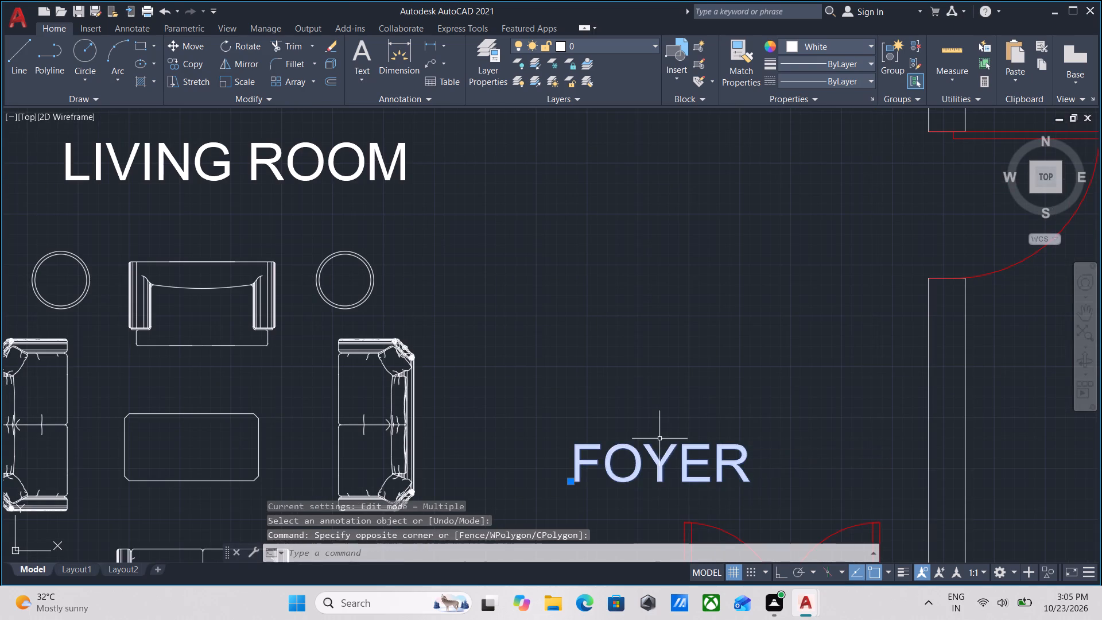
click(568, 483)
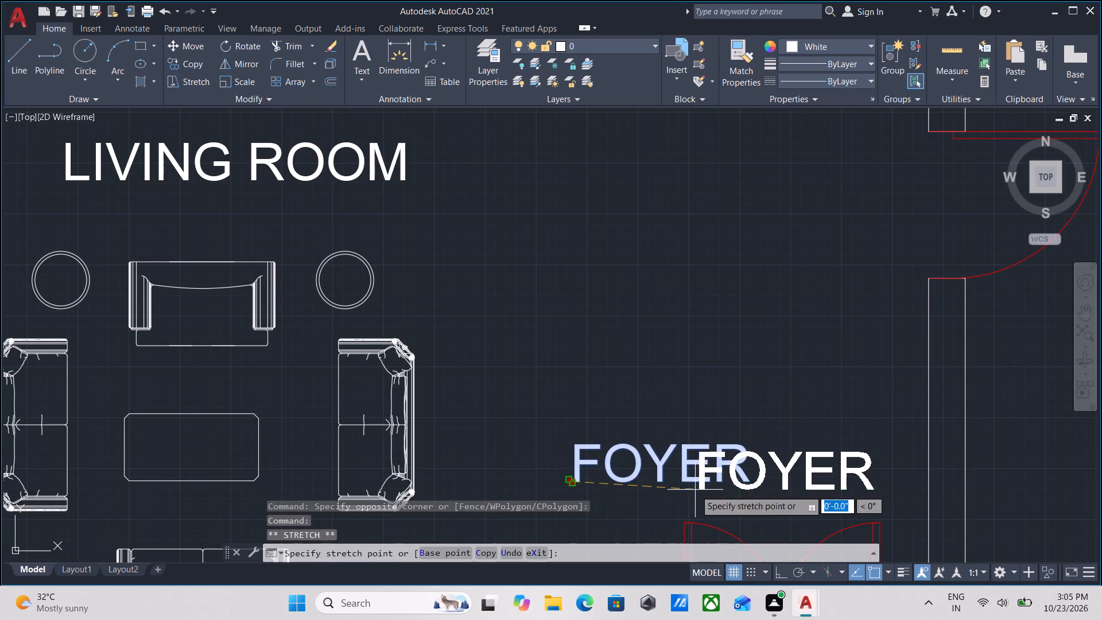
click(695, 490)
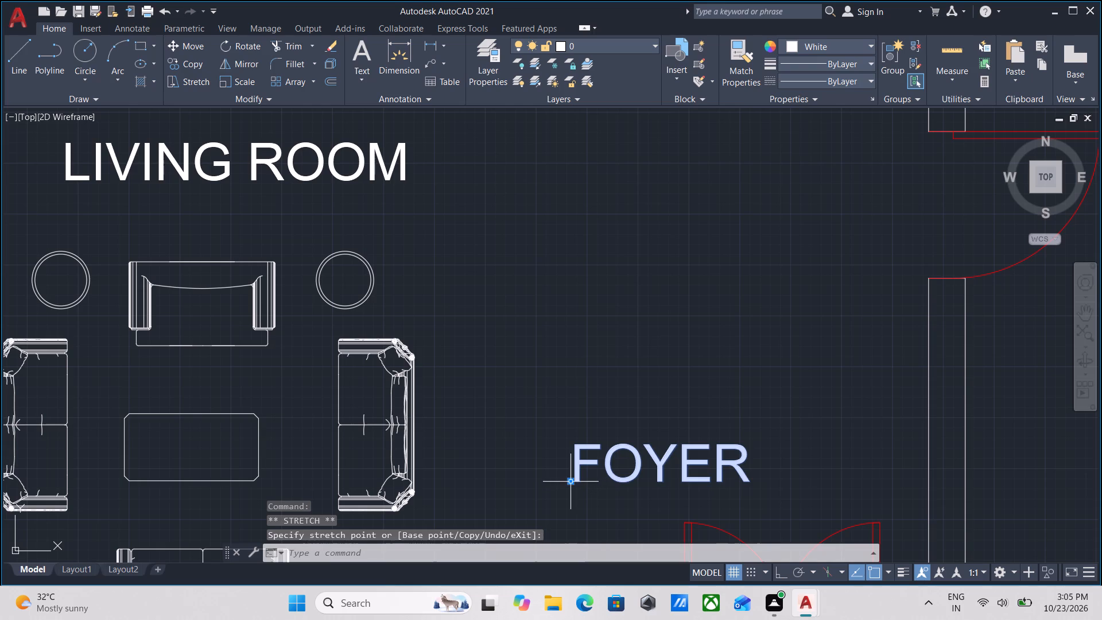
click(569, 482)
click(697, 482)
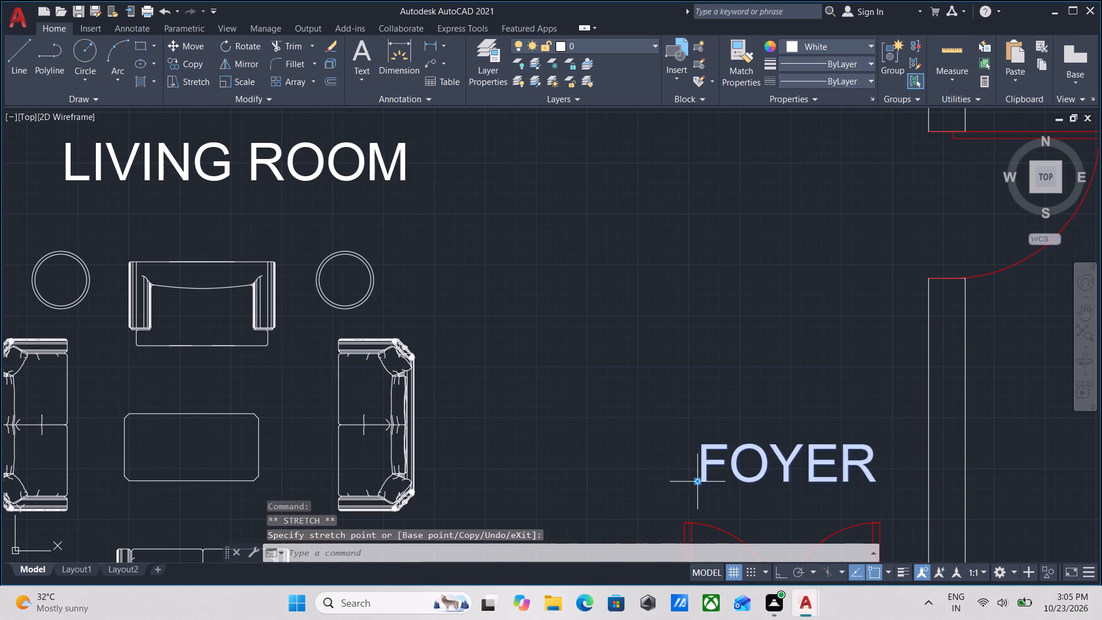
scroll(713, 482, down, 3)
key(Escape)
Copy the FOYER label into the room beside the entrance, just above the bed.
scroll(739, 485, up, 2)
scroll(739, 485, down, 2)
middle_drag(738, 479, 696, 413)
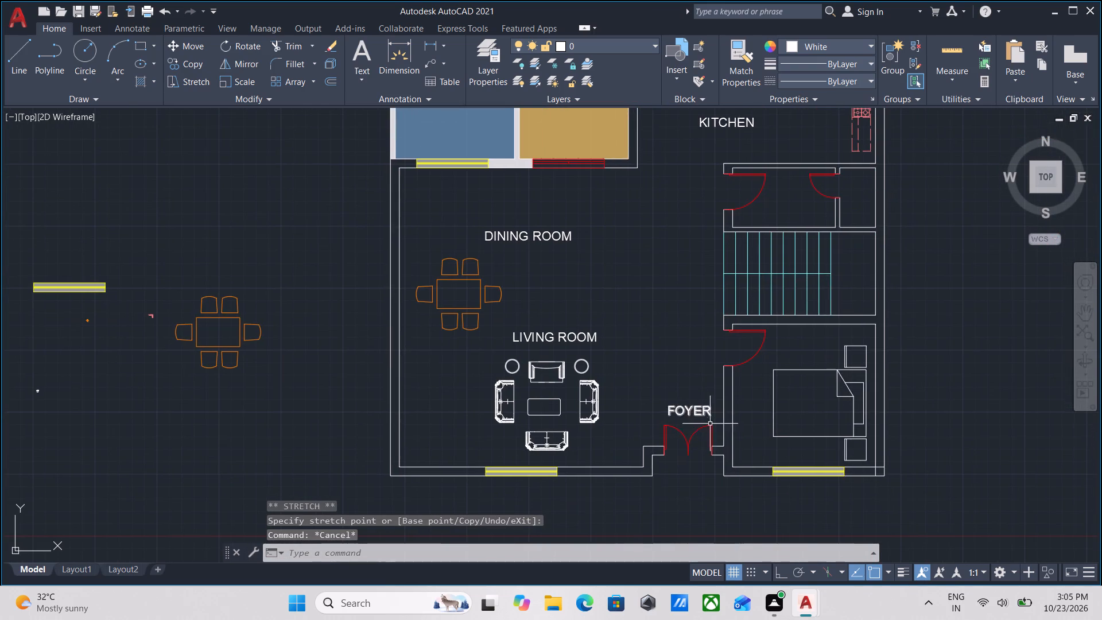
scroll(734, 431, up, 2)
scroll(770, 421, down, 2)
middle_drag(770, 421, 762, 486)
scroll(611, 408, up, 1)
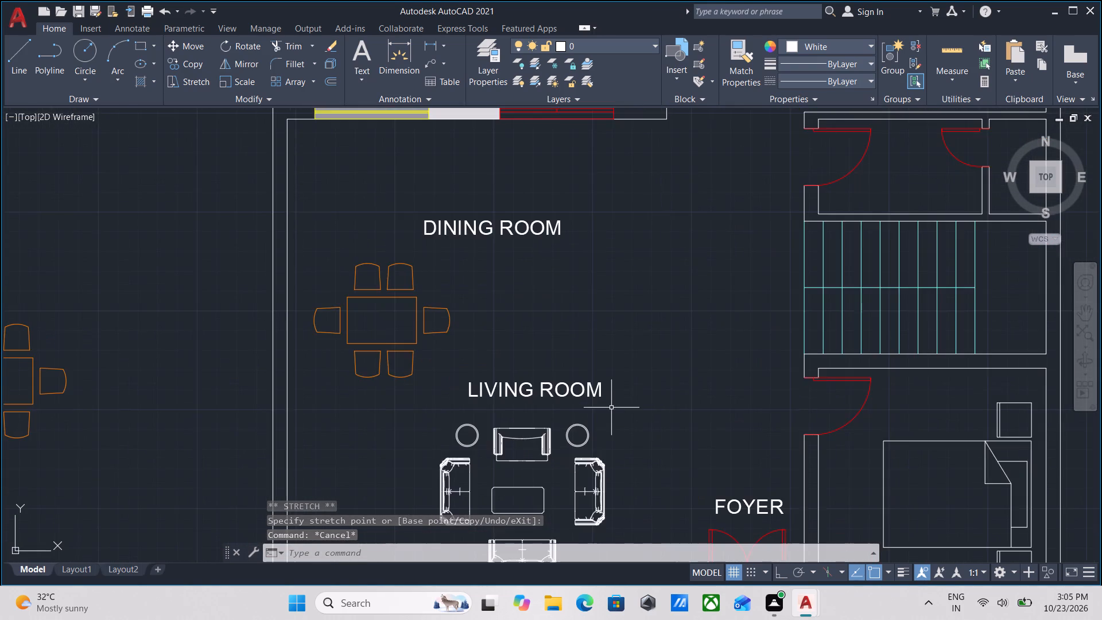
scroll(695, 448, down, 1)
middle_drag(695, 447, 690, 394)
scroll(732, 440, up, 2)
click(732, 440)
click(696, 402)
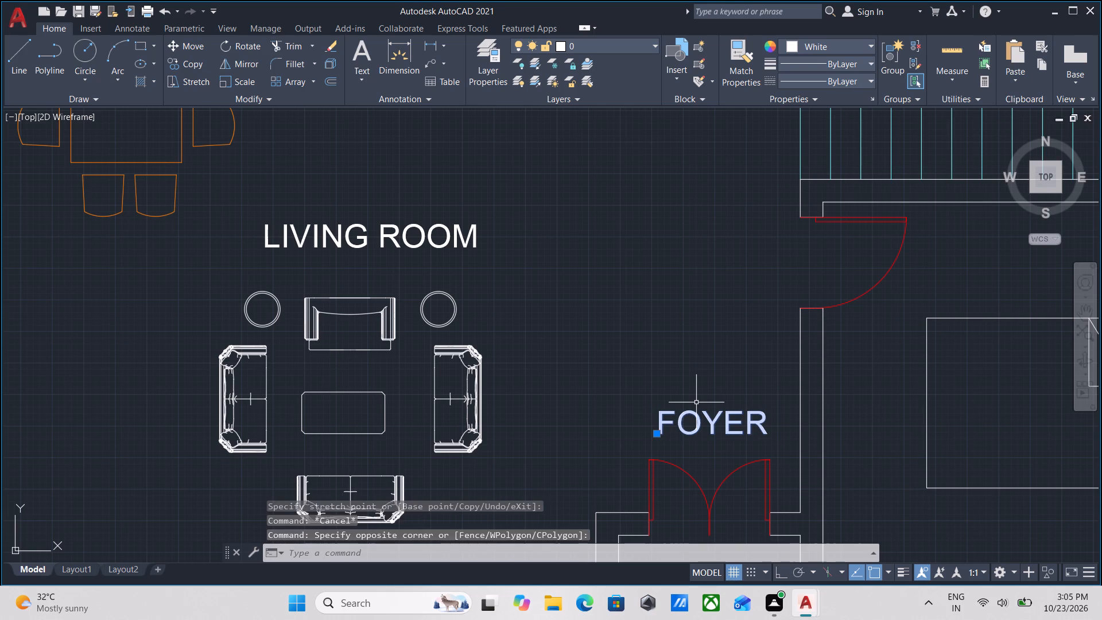
text(CO)
key(Return)
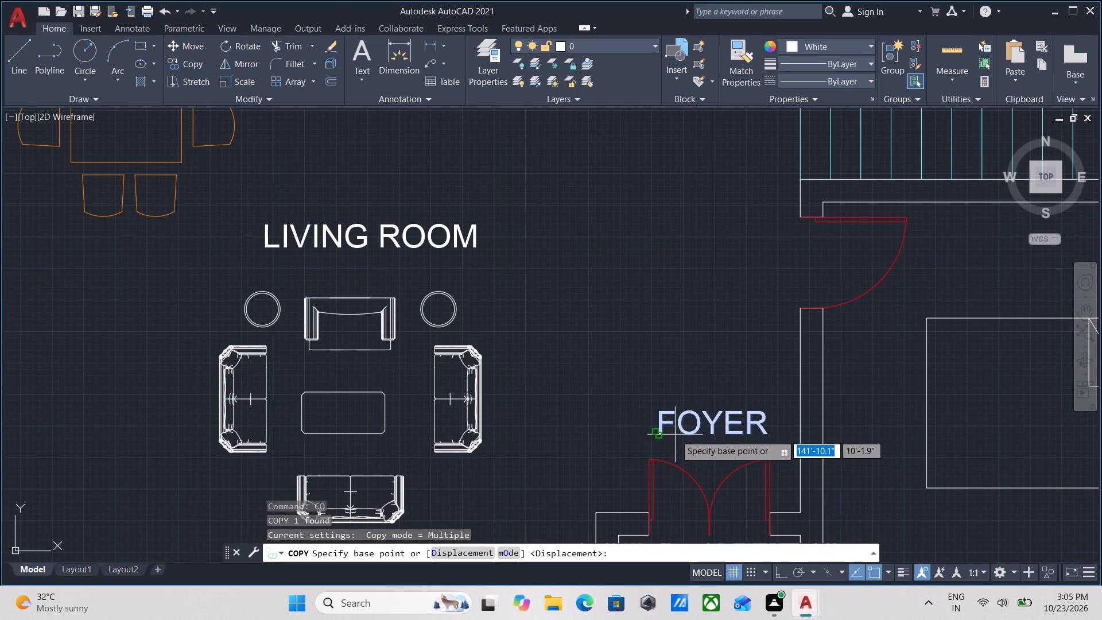
click(662, 434)
scroll(857, 375, down, 1)
middle_drag(851, 374, 717, 438)
click(772, 369)
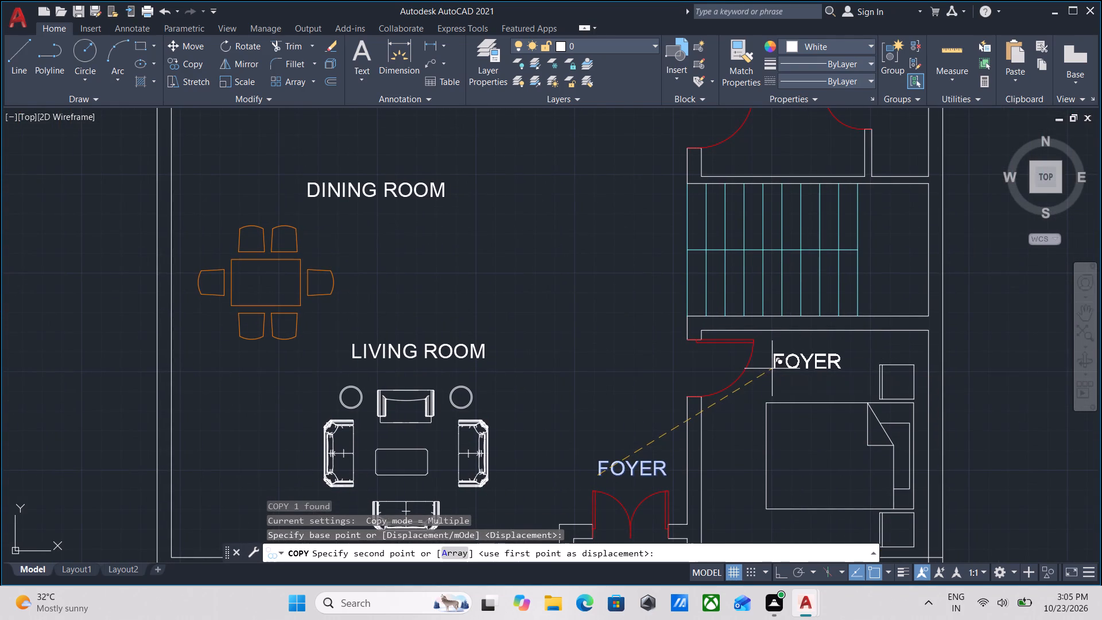
key(Escape)
Change the copied label above the bed to BEDROOM.
double_click(811, 358)
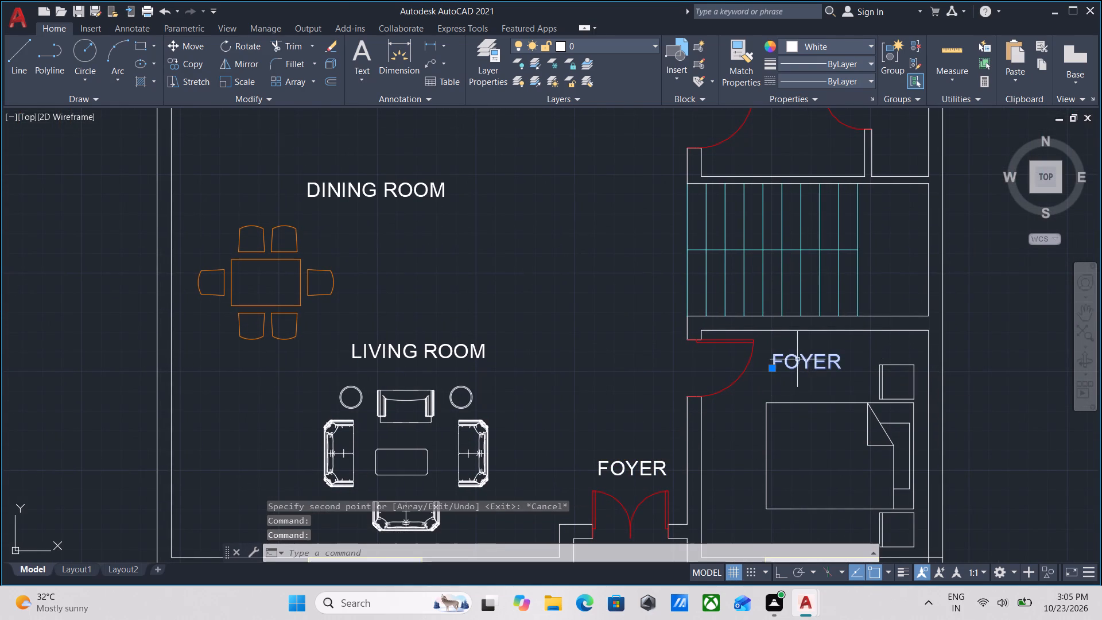
double_click(795, 359)
text(BED)
text(ROOM)
key(Return)
key(Return)
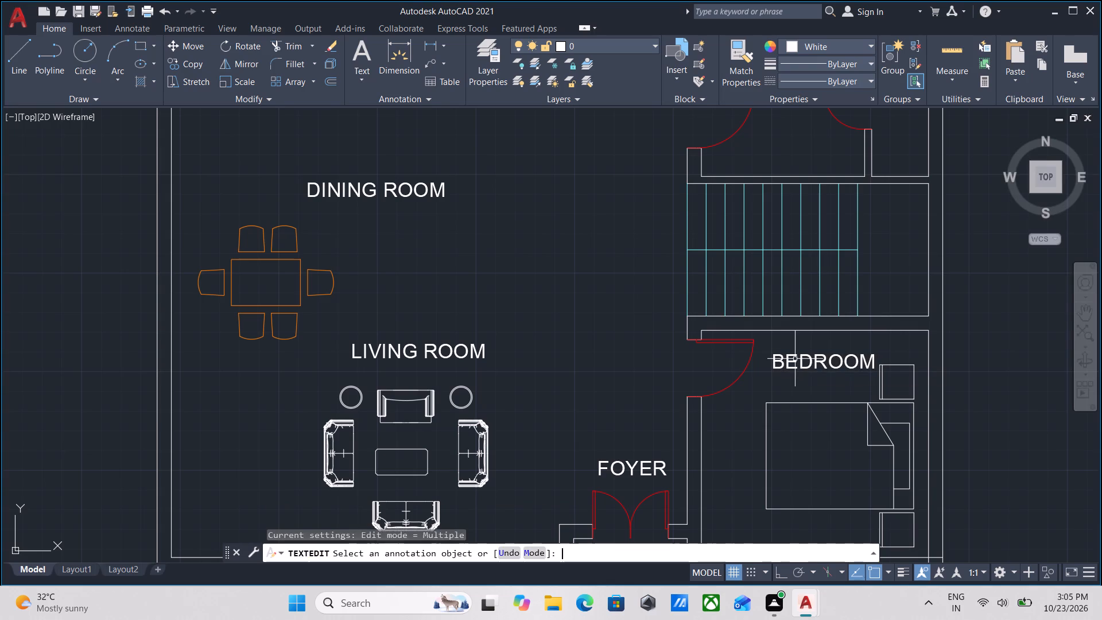
key(Escape)
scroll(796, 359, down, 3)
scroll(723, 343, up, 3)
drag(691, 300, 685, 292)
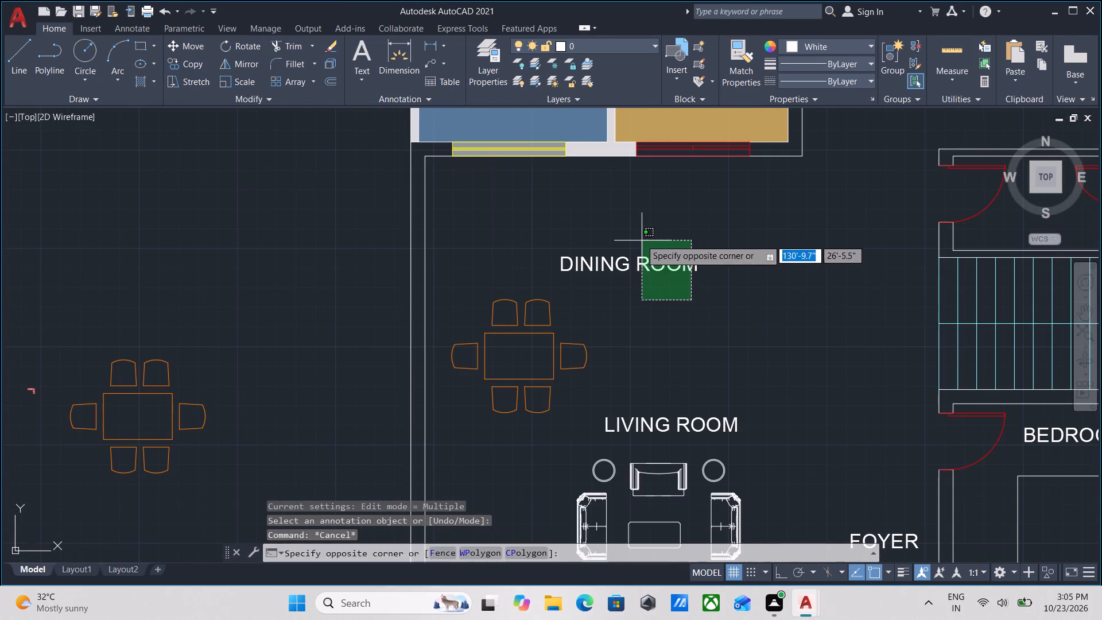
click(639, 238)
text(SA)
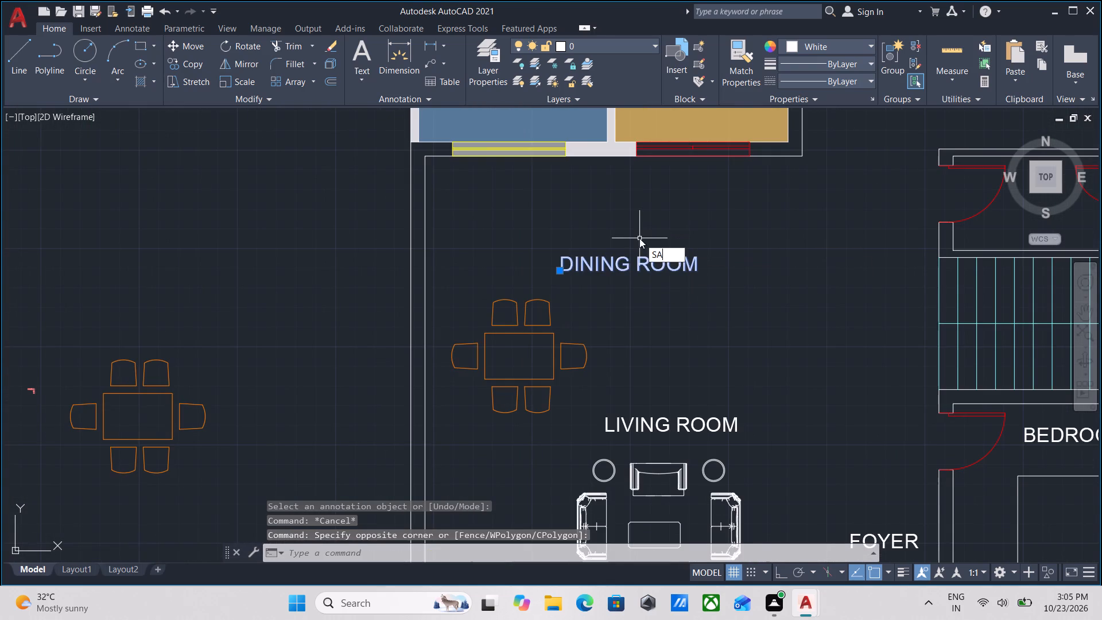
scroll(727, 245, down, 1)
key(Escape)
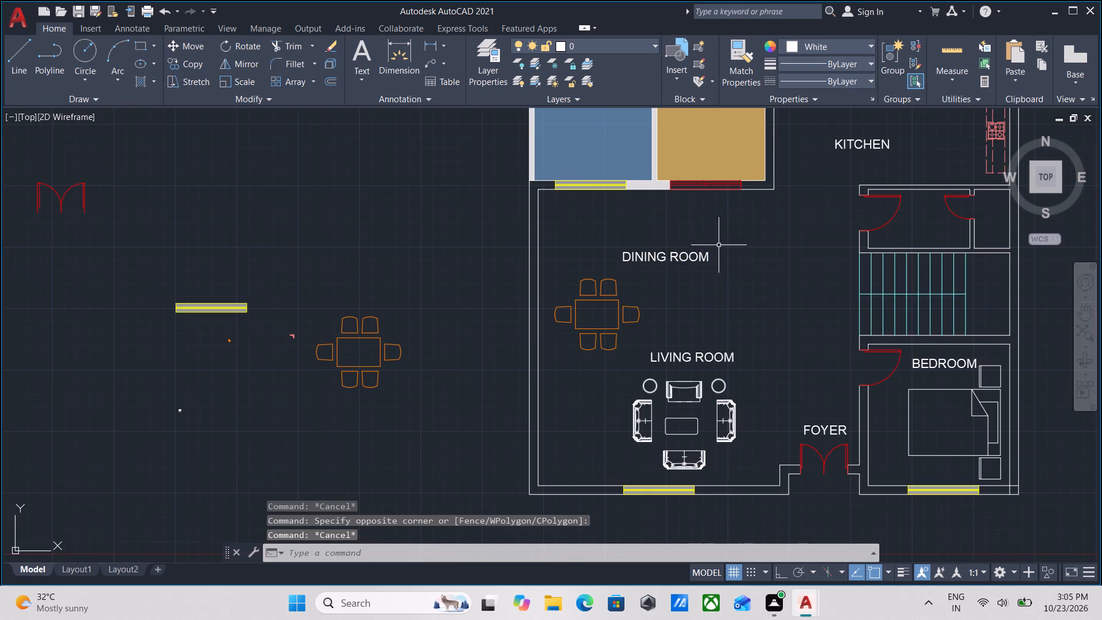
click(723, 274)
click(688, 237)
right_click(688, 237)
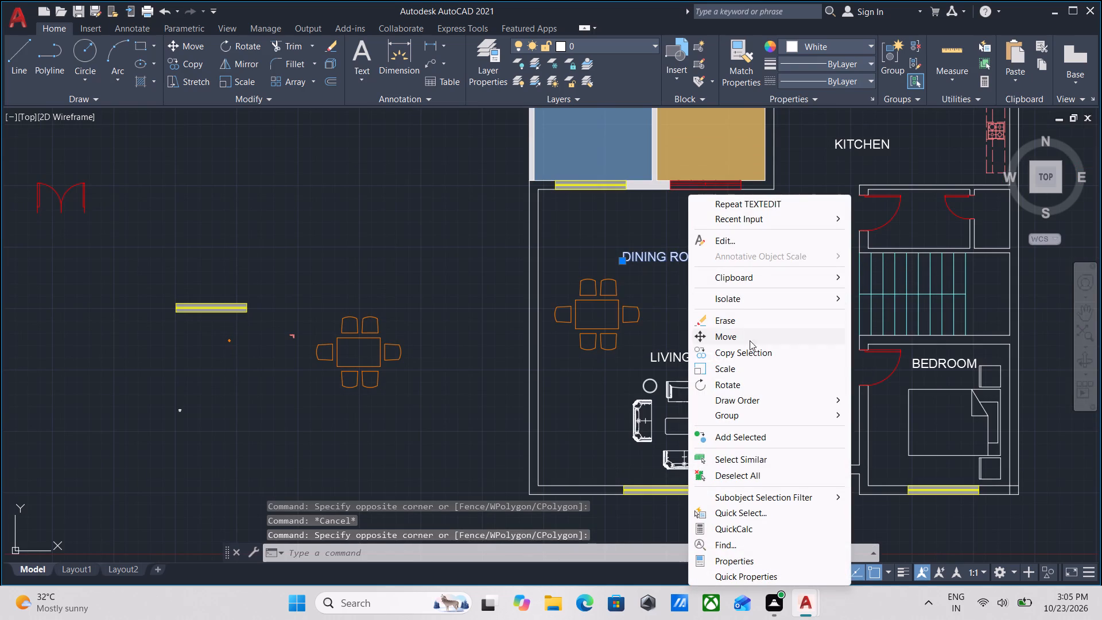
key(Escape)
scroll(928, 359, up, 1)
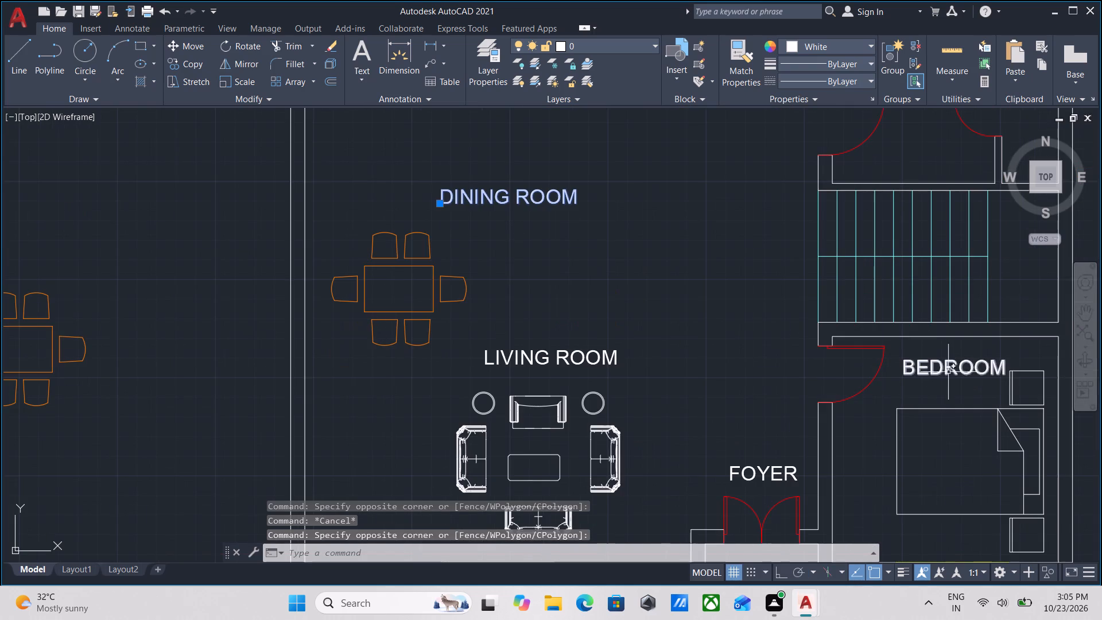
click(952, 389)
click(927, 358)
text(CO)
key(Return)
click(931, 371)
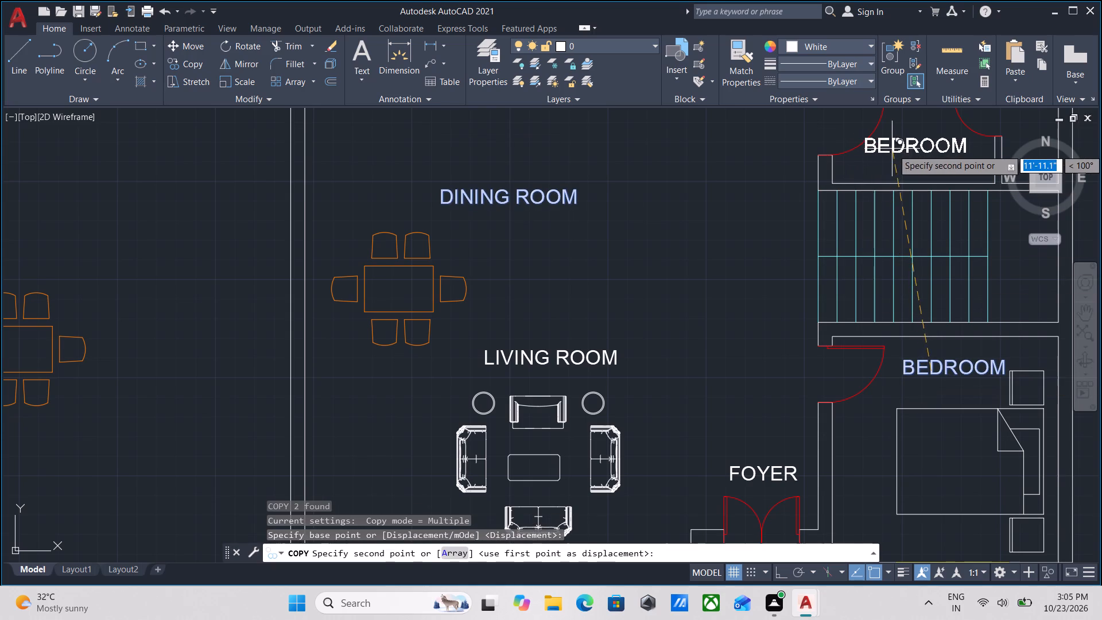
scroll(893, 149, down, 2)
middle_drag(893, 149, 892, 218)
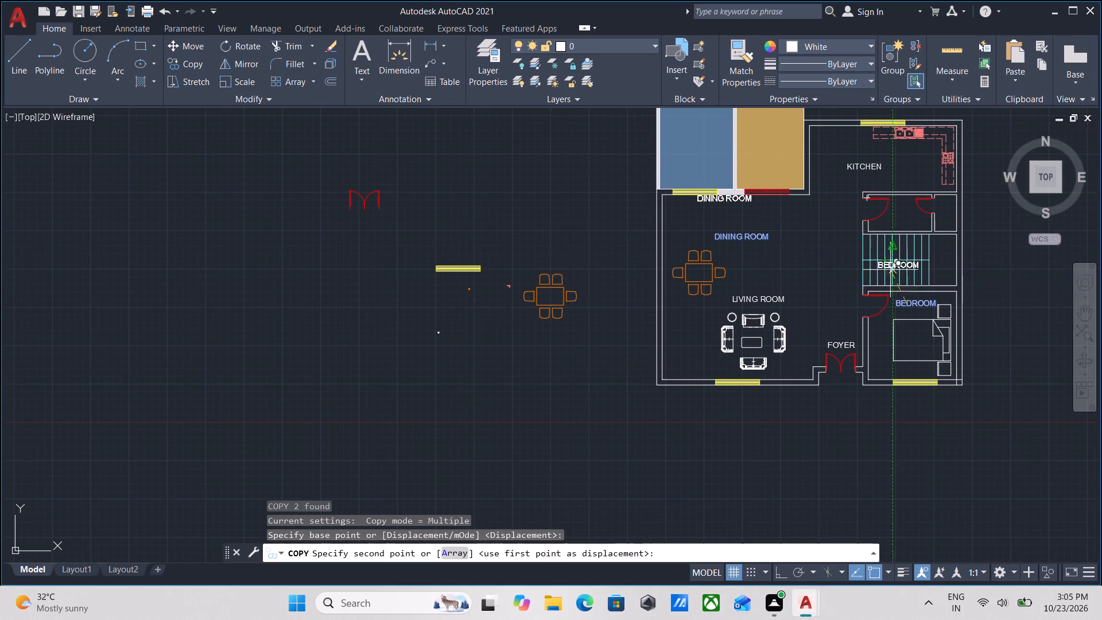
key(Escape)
Copy the BEDROOM label into the small two-door room between the staircase and the kitchen.
scroll(898, 303, up, 2)
click(917, 328)
click(906, 299)
middle_drag(906, 299, 865, 341)
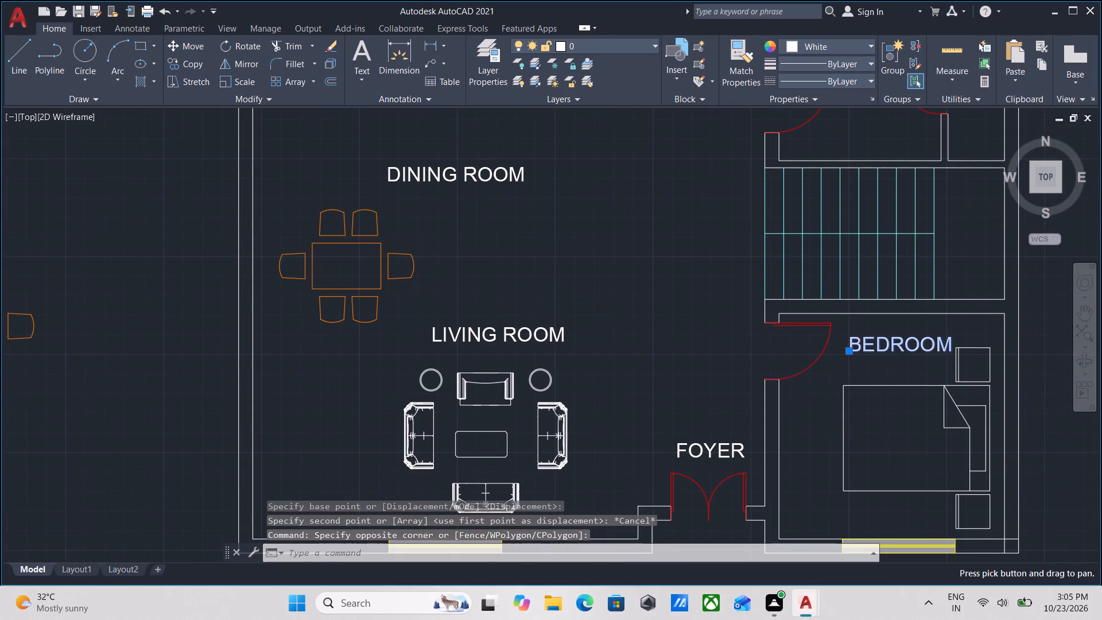
text(CO)
key(Return)
click(865, 341)
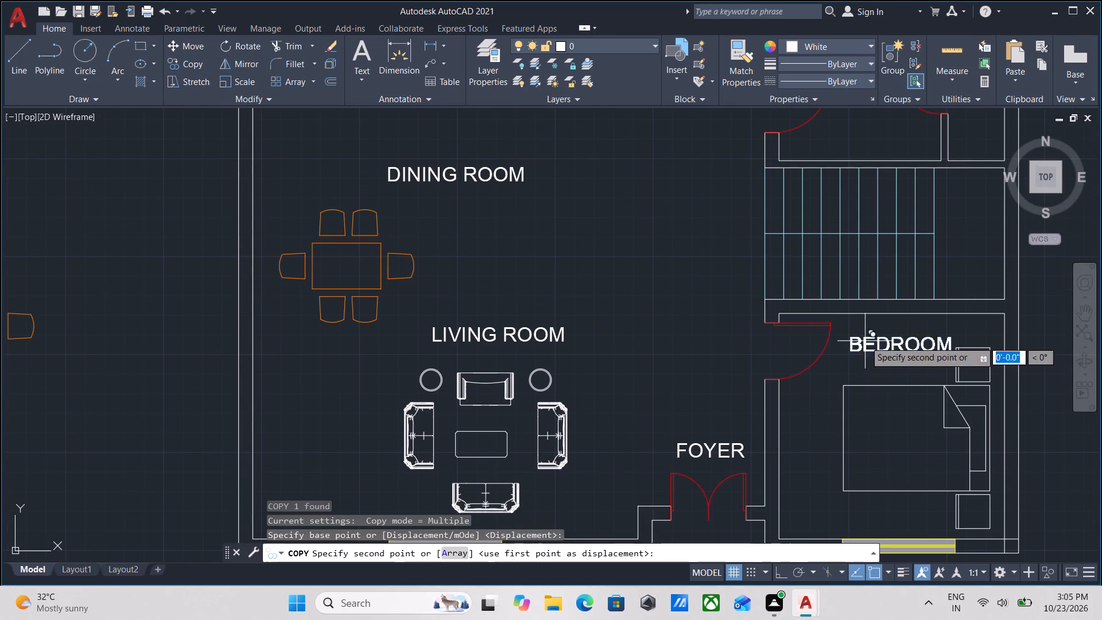
middle_drag(845, 154, 852, 266)
click(847, 239)
key(Escape)
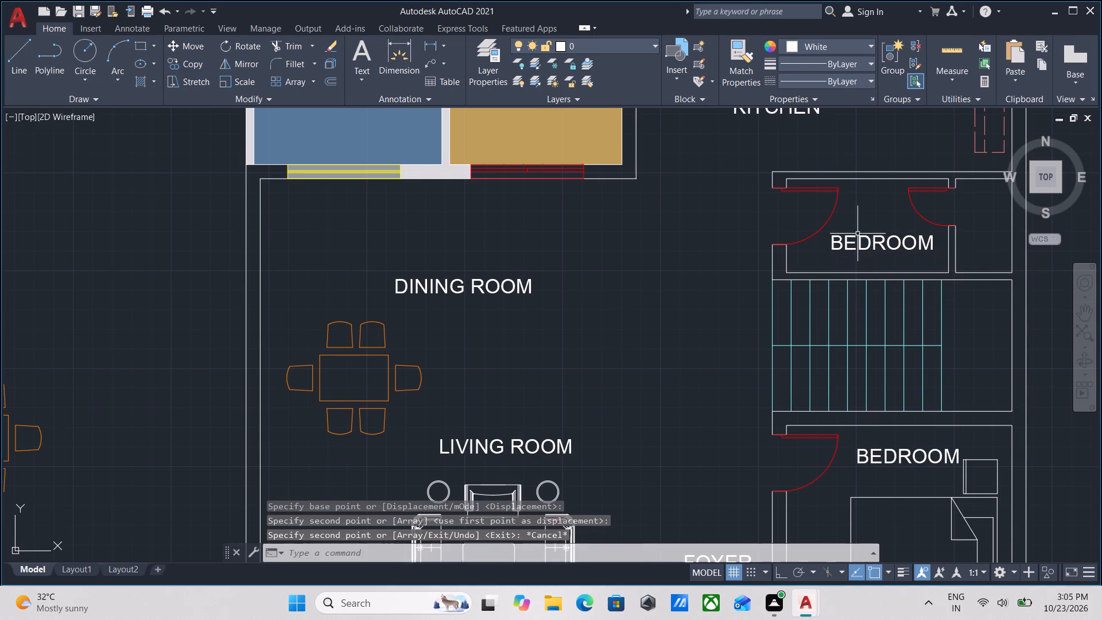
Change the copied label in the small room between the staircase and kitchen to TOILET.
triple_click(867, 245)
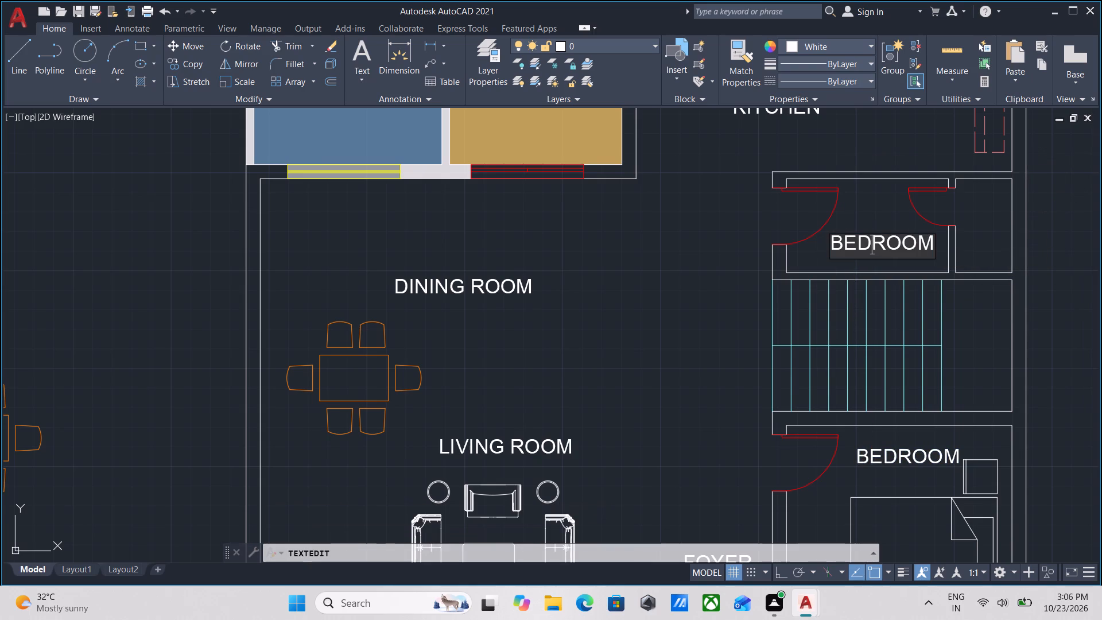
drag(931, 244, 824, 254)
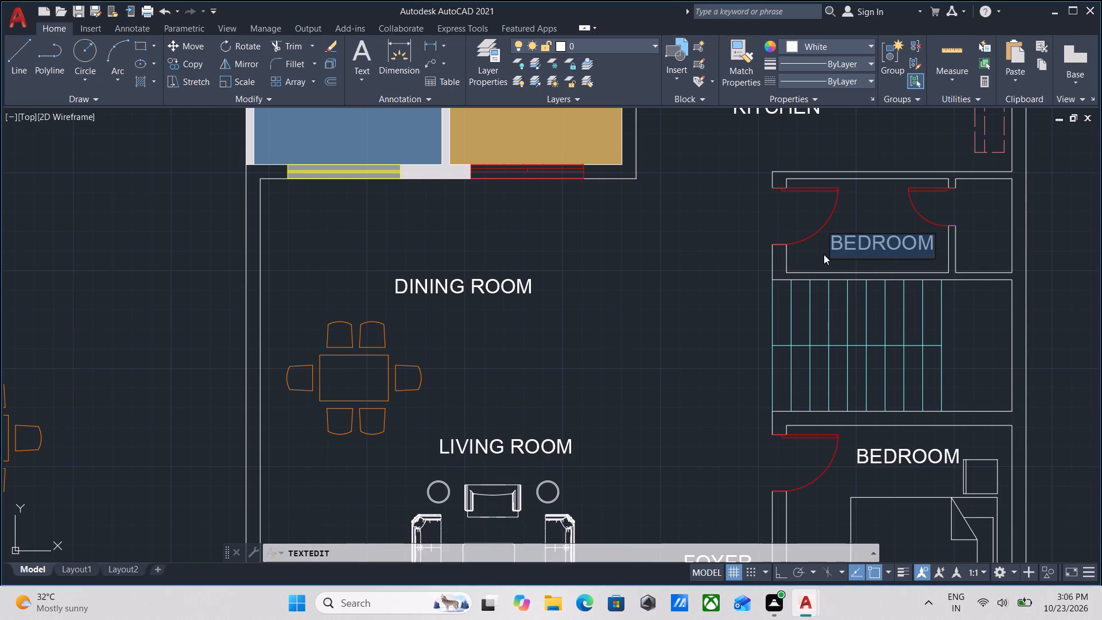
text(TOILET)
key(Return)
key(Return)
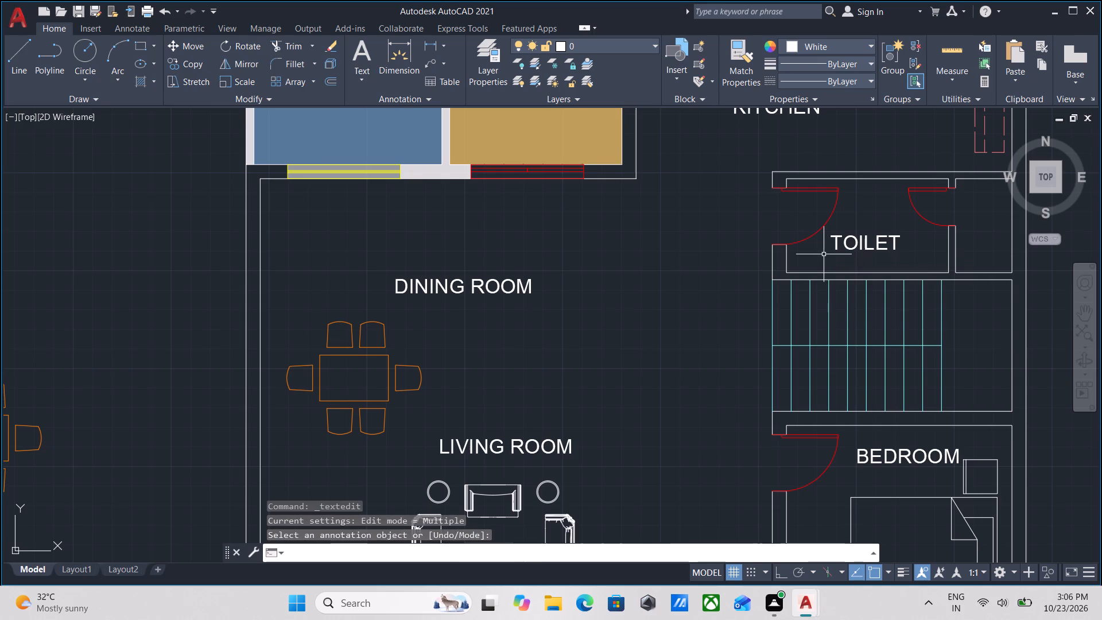
Move the TOILET label straight up about 0'-10.4" to the middle of the small room's height.
scroll(824, 255, up, 1)
middle_drag(826, 249, 775, 342)
scroll(781, 346, up, 1)
click(836, 364)
click(795, 301)
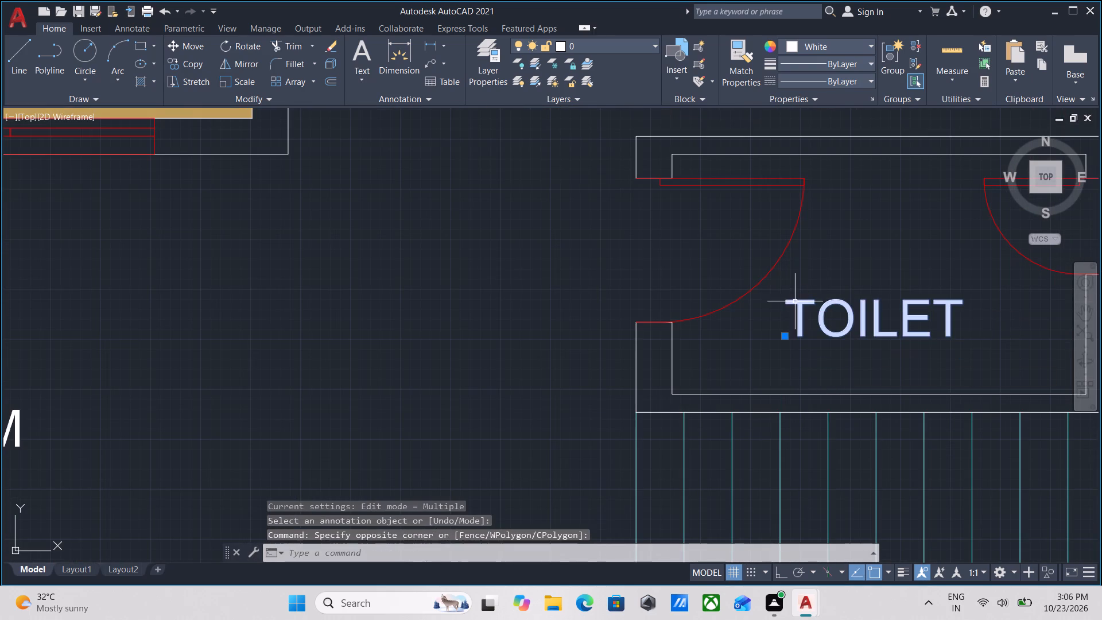
click(785, 339)
click(784, 294)
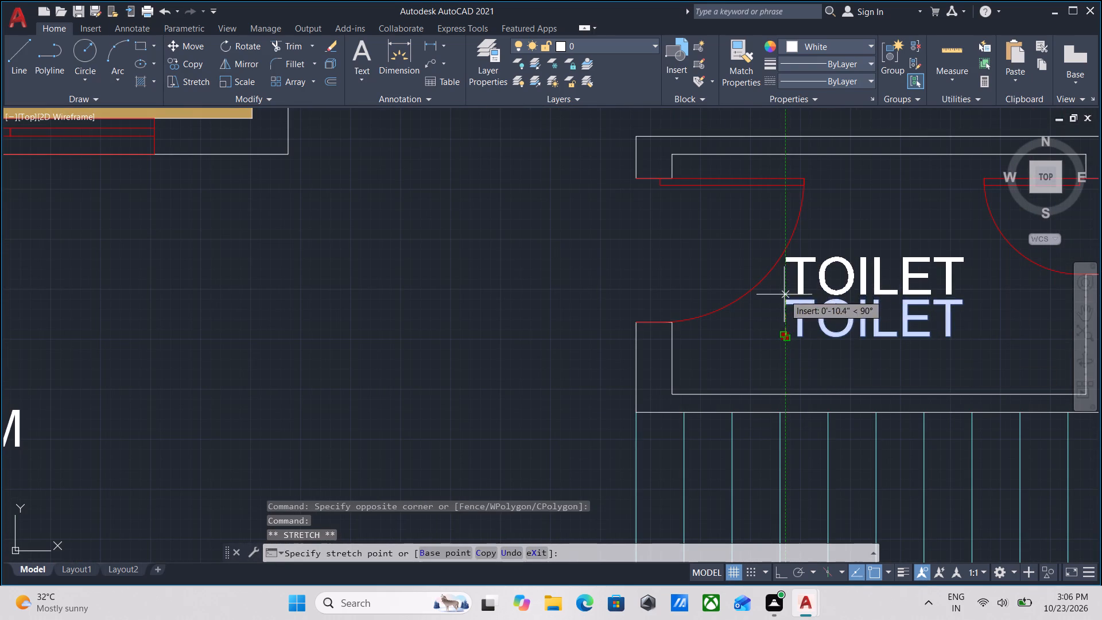
scroll(796, 301, down, 2)
middle_drag(796, 301, 759, 322)
key(Escape)
Change the TOILET label in the small room between the staircase and kitchen to UTILITY.
click(813, 343)
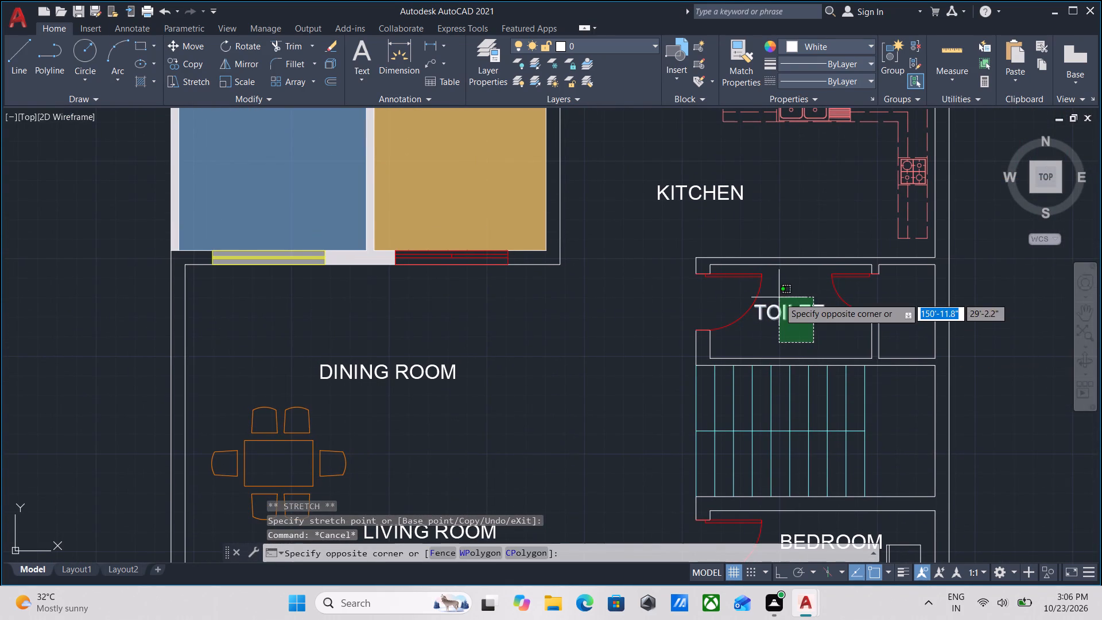
click(779, 297)
double_click(781, 312)
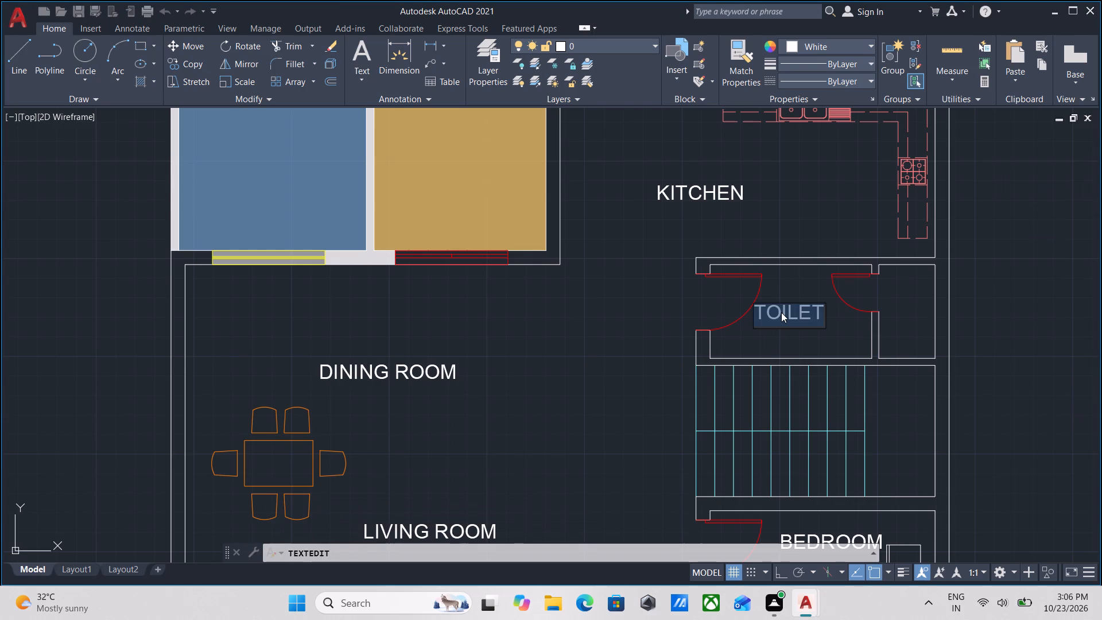
text(UT)
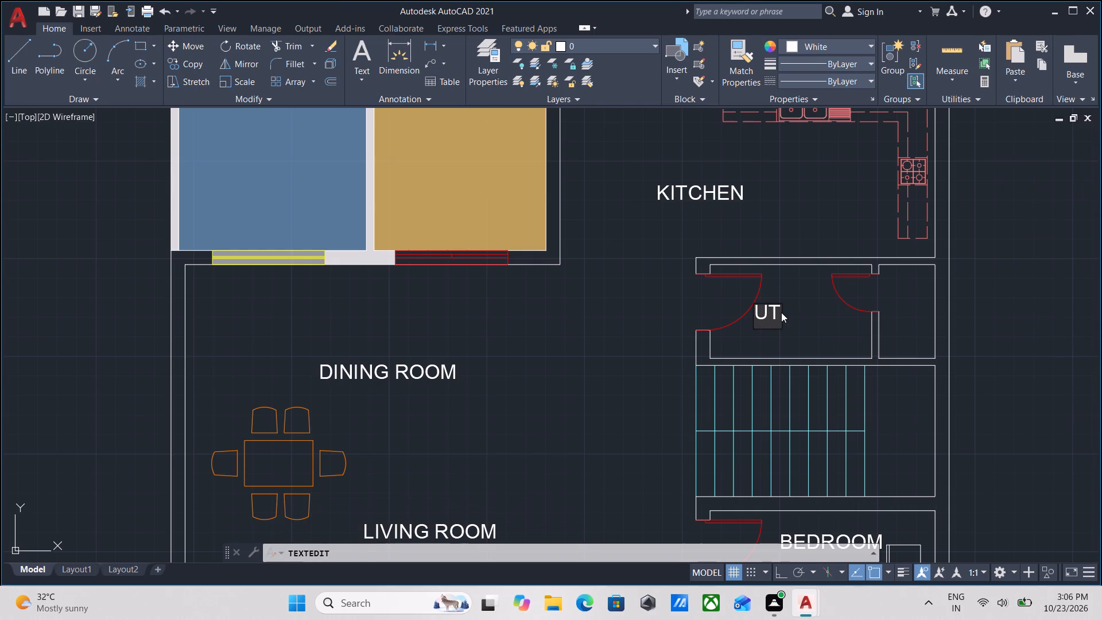
text(ILITY)
key(Return)
key(Return)
scroll(787, 309, up, 1)
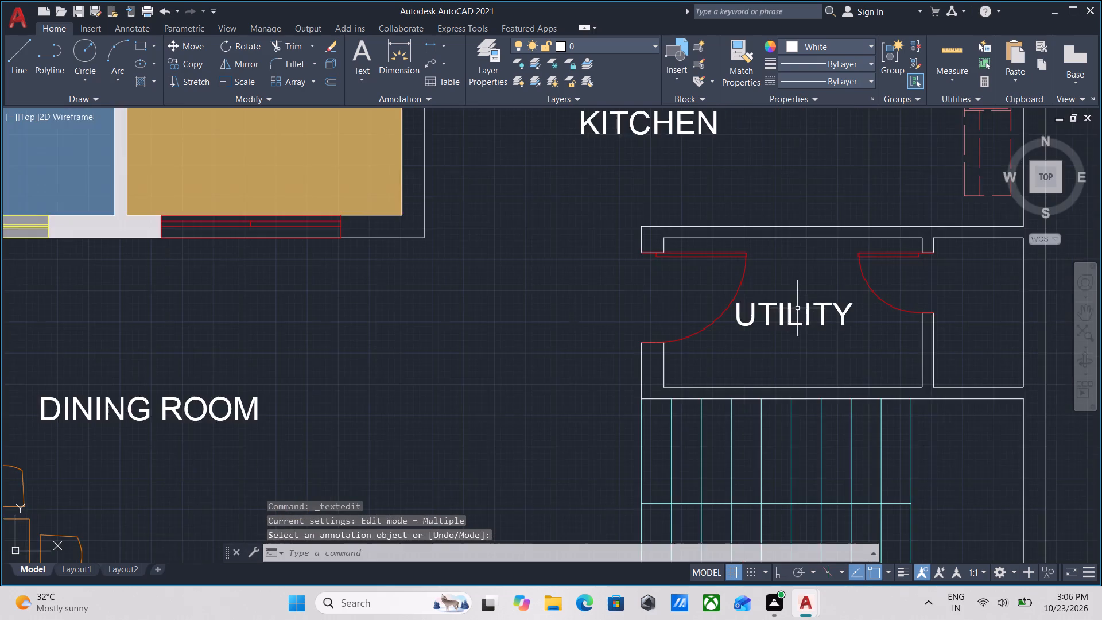
Copy the UTILITY label into the narrow room adjoining the utility room on its east side.
middle_drag(797, 308, 739, 361)
click(809, 403)
click(717, 354)
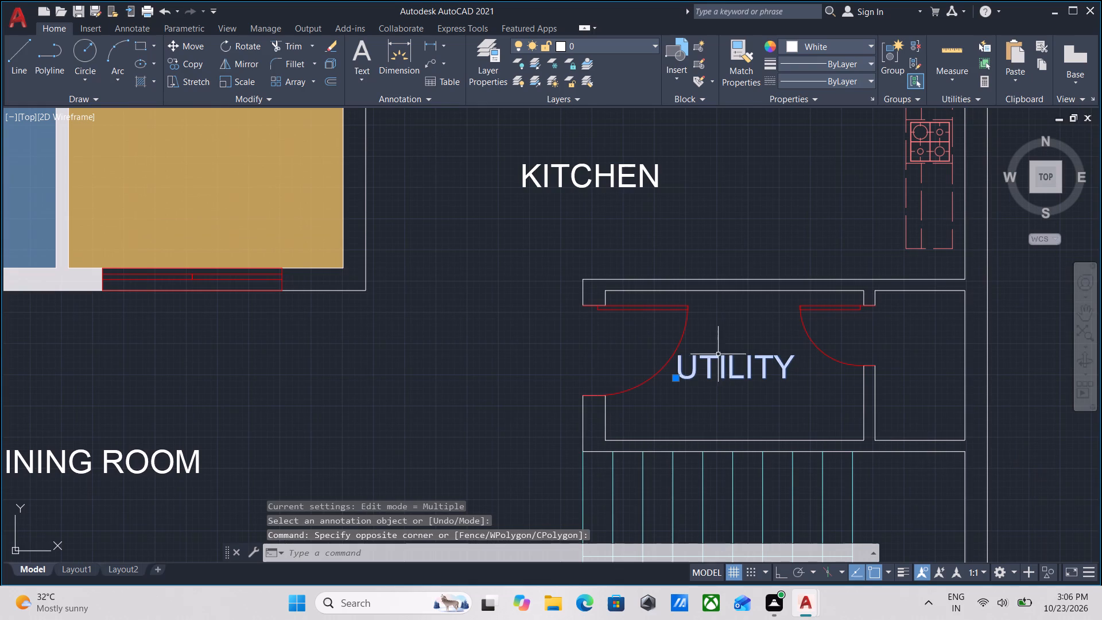
key(c)
key(o)
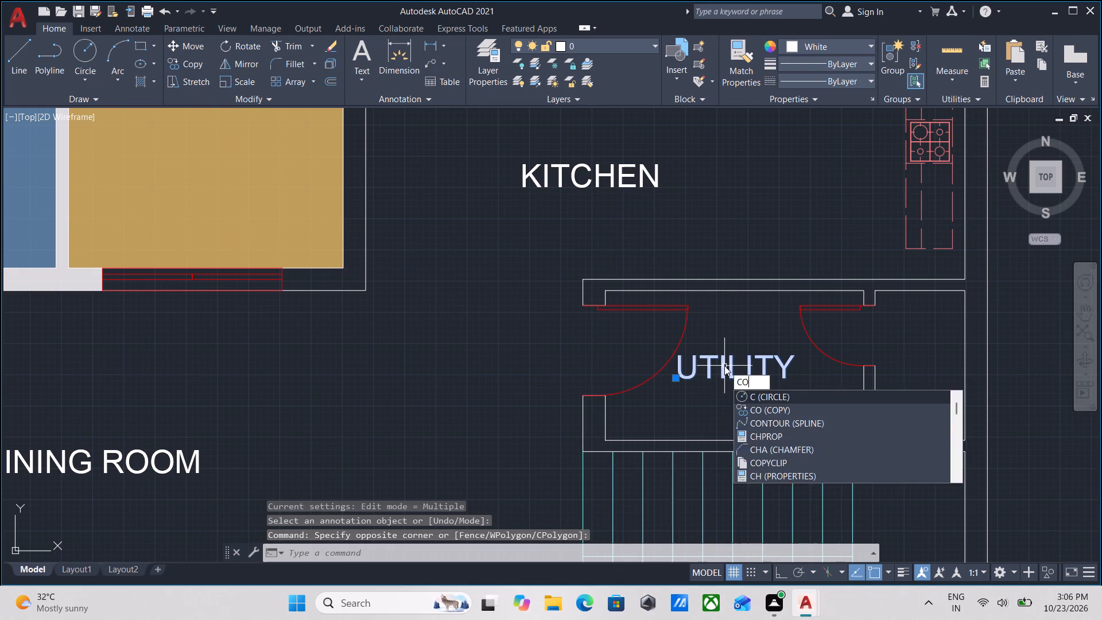
key(Return)
click(690, 370)
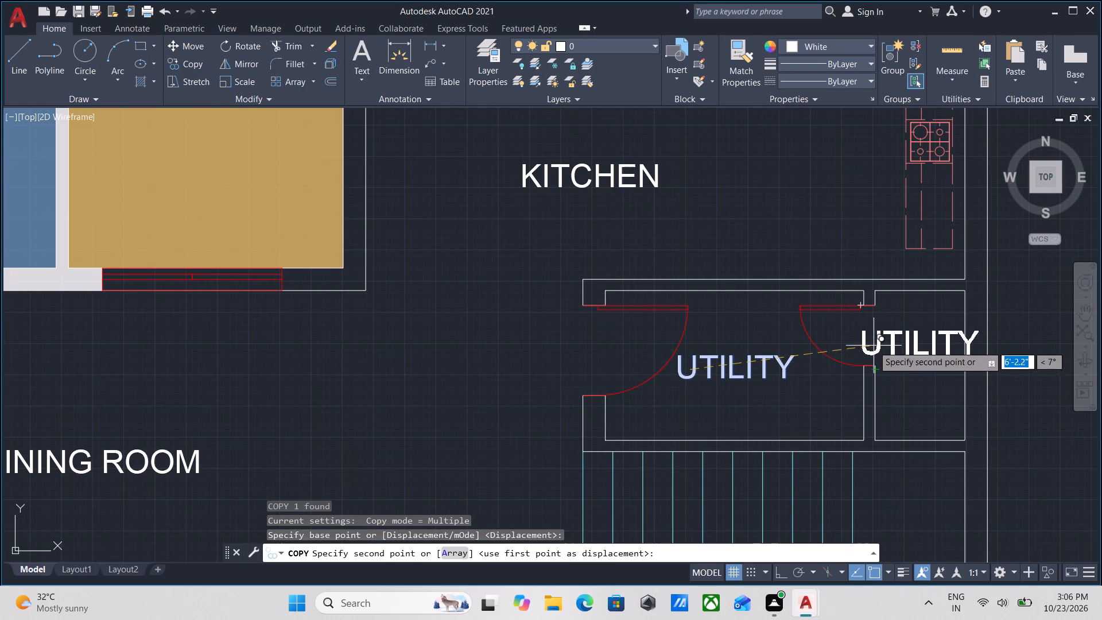
click(854, 338)
key(Escape)
Change the copied label beside the utility room to TOILET.
double_click(890, 339)
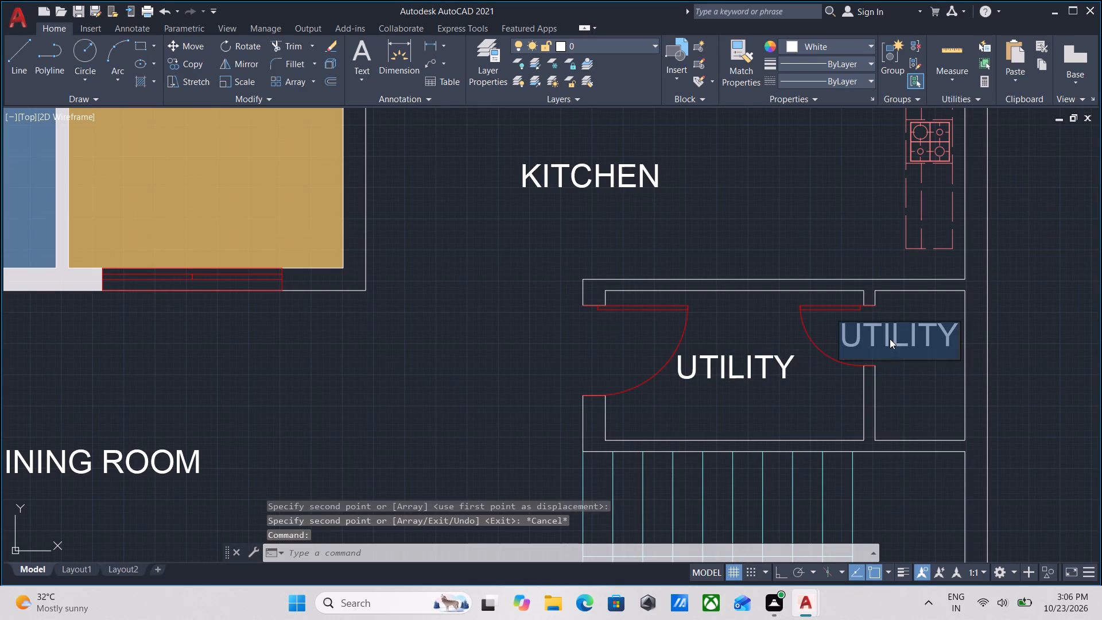
key(BackSpace)
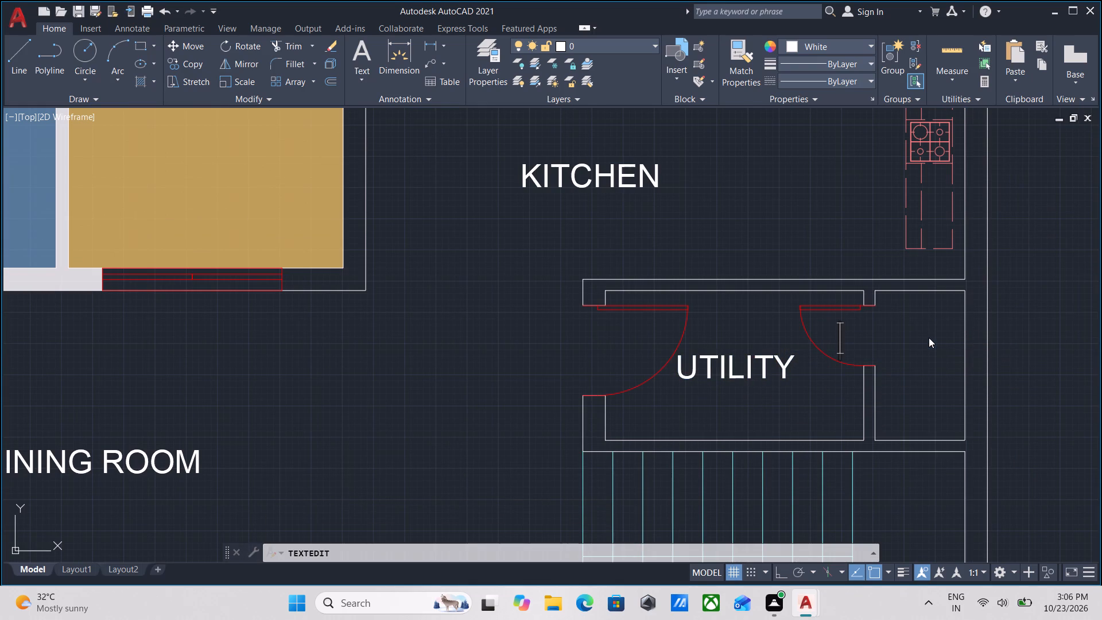
text(TOI)
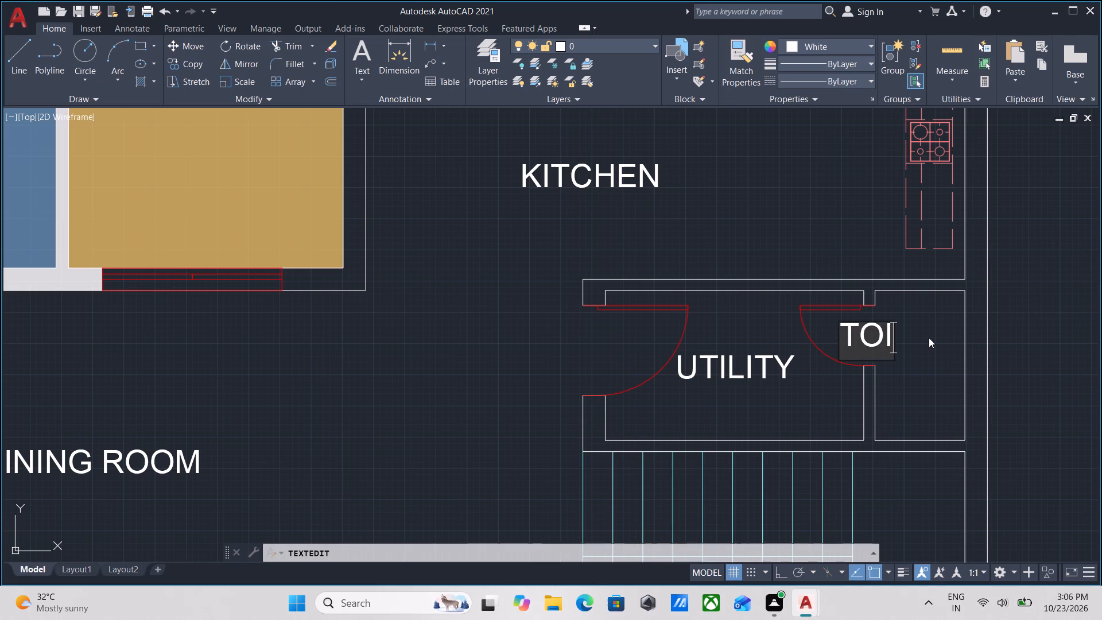
text(LET)
key(Return)
key(Return)
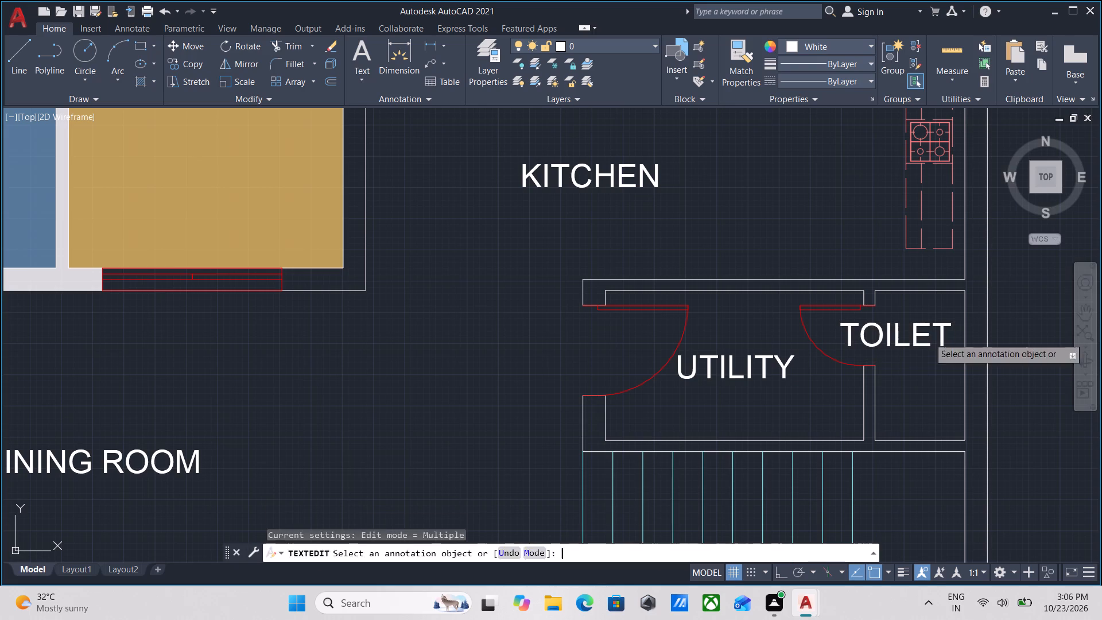
Copy the UTILITY label about 8' down onto the lower flight of the staircase.
scroll(929, 338, down, 4)
middle_drag(883, 316, 844, 241)
scroll(857, 344, up, 3)
scroll(805, 320, down, 2)
middle_drag(805, 319, 807, 355)
scroll(804, 214, up, 2)
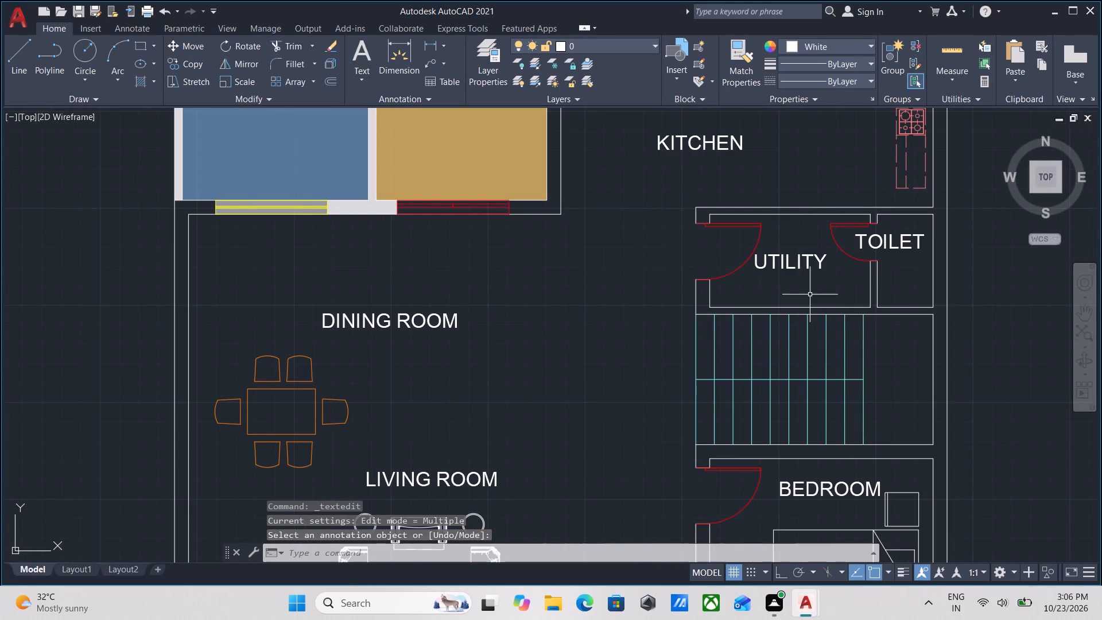
click(809, 290)
click(792, 262)
text(CO)
key(Return)
click(773, 265)
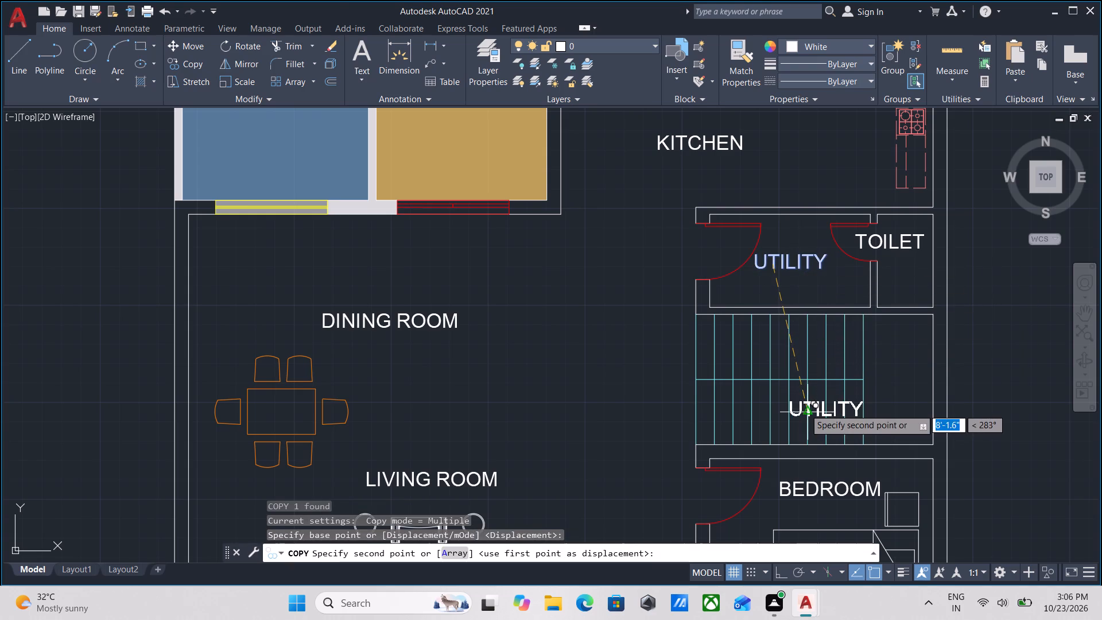
click(805, 409)
key(Escape)
Change the copied UTILITY label on the staircase to STAIRS.
click(828, 410)
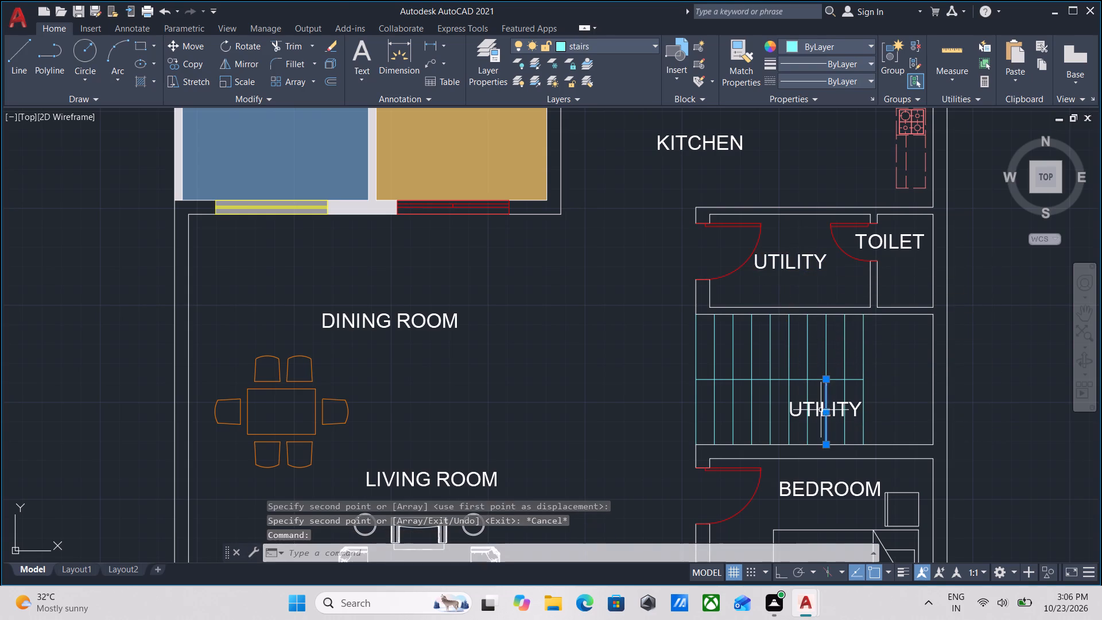
key(Escape)
scroll(821, 410, up, 4)
double_click(801, 401)
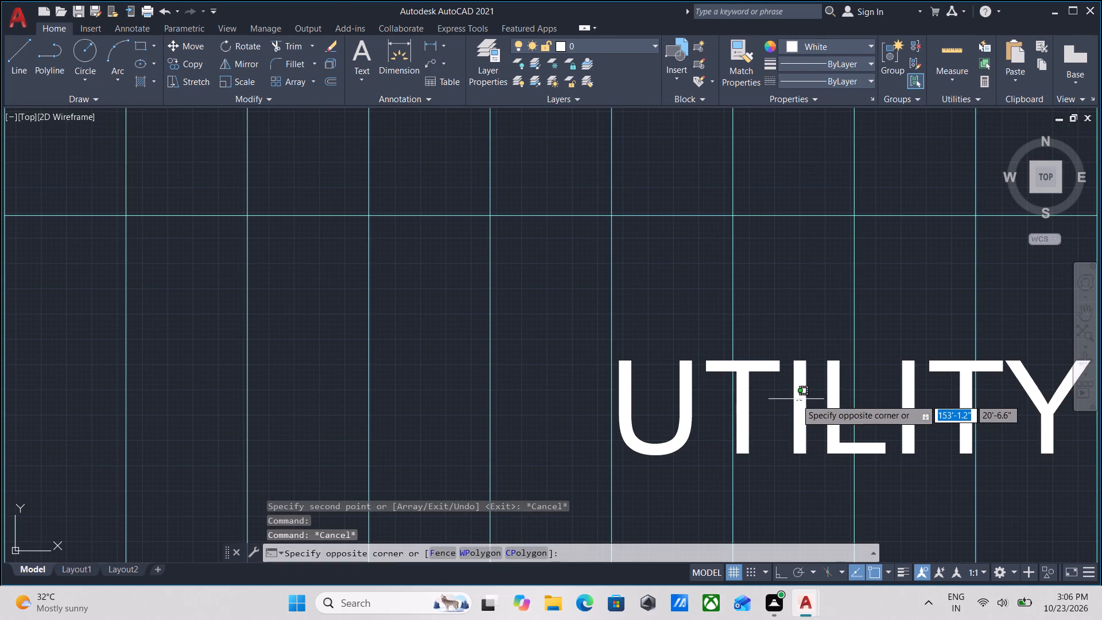
click(769, 365)
triple_click(800, 381)
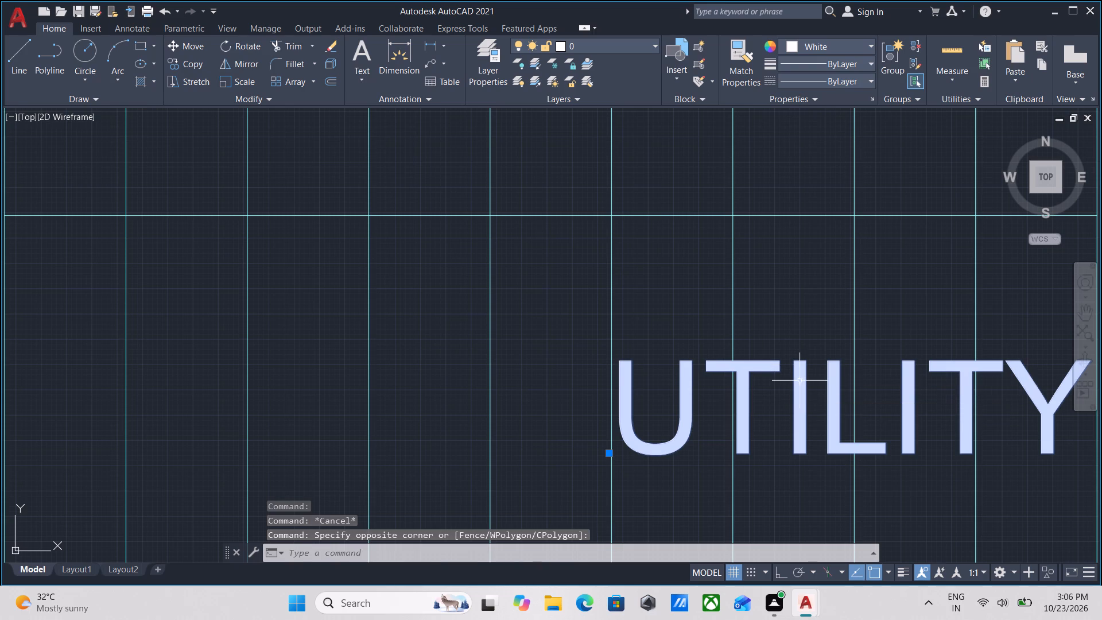
scroll(800, 381, down, 2)
double_click(800, 381)
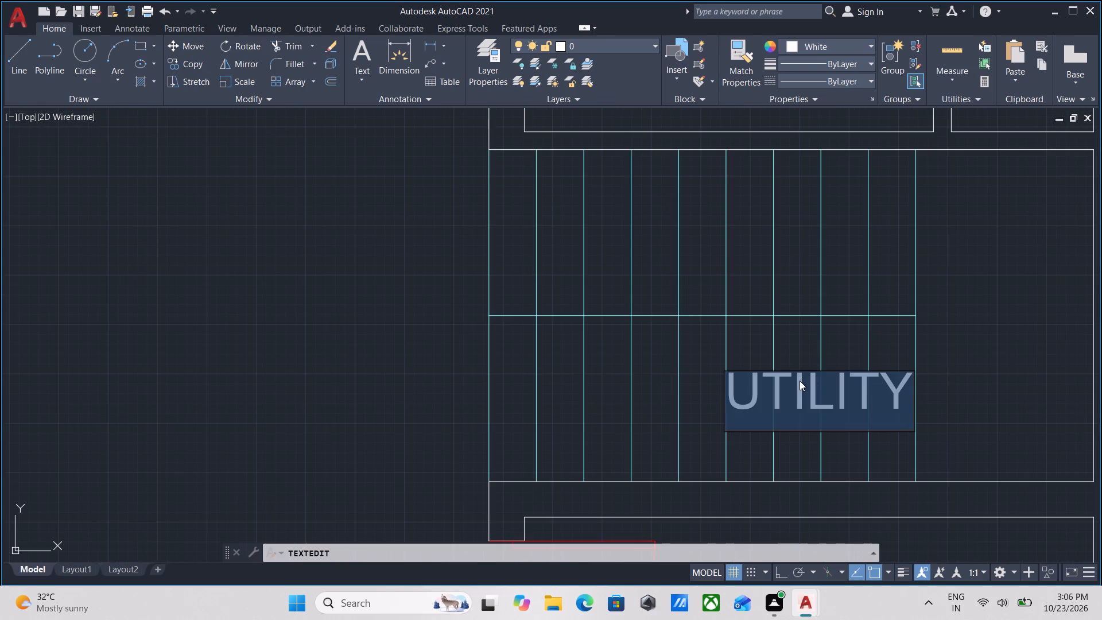
click(904, 381)
drag(904, 381, 754, 385)
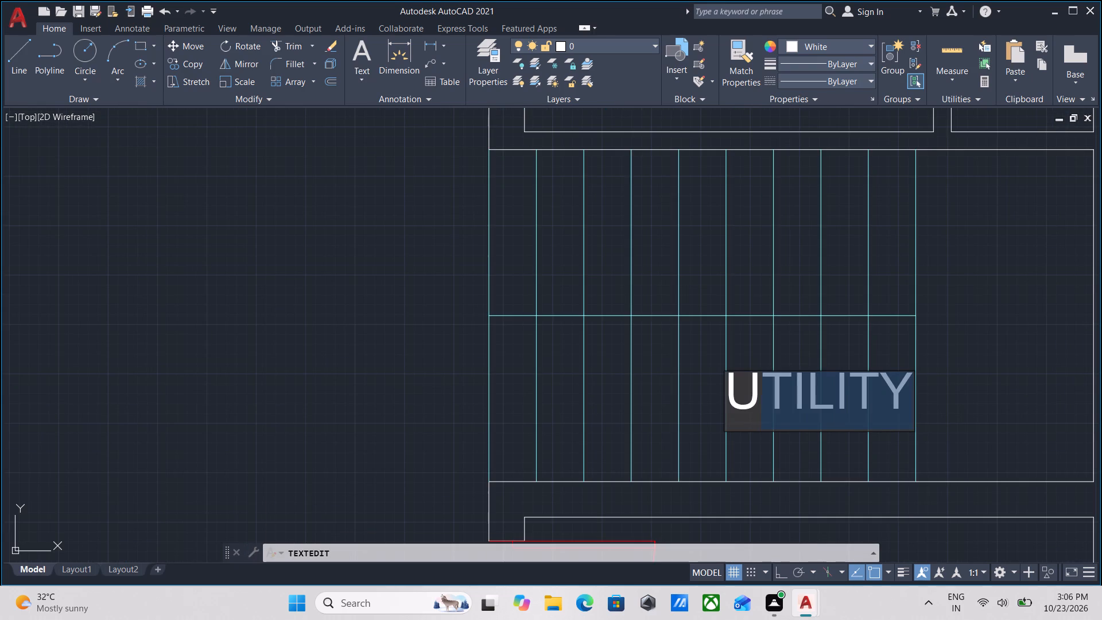
drag(754, 385, 733, 384)
text(STAI)
text(RS)
key(Return)
key(Return)
scroll(733, 384, down, 2)
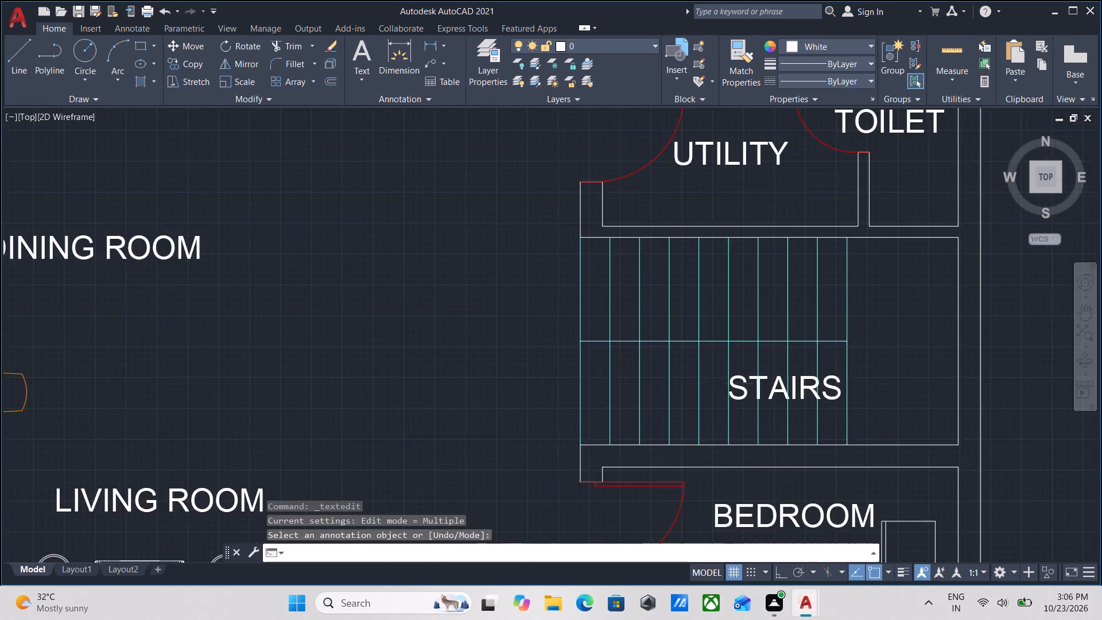
Erase the white solid wall hatch around the blue room, including its wall piece between the yellow and red windows.
scroll(733, 384, down, 1)
scroll(667, 354, down, 2)
middle_drag(689, 333, 735, 297)
scroll(602, 299, up, 3)
scroll(685, 287, down, 3)
middle_drag(686, 287, 593, 332)
scroll(593, 332, up, 4)
scroll(655, 297, down, 4)
middle_drag(655, 297, 633, 296)
scroll(633, 296, up, 4)
scroll(646, 263, down, 2)
middle_drag(646, 263, 647, 284)
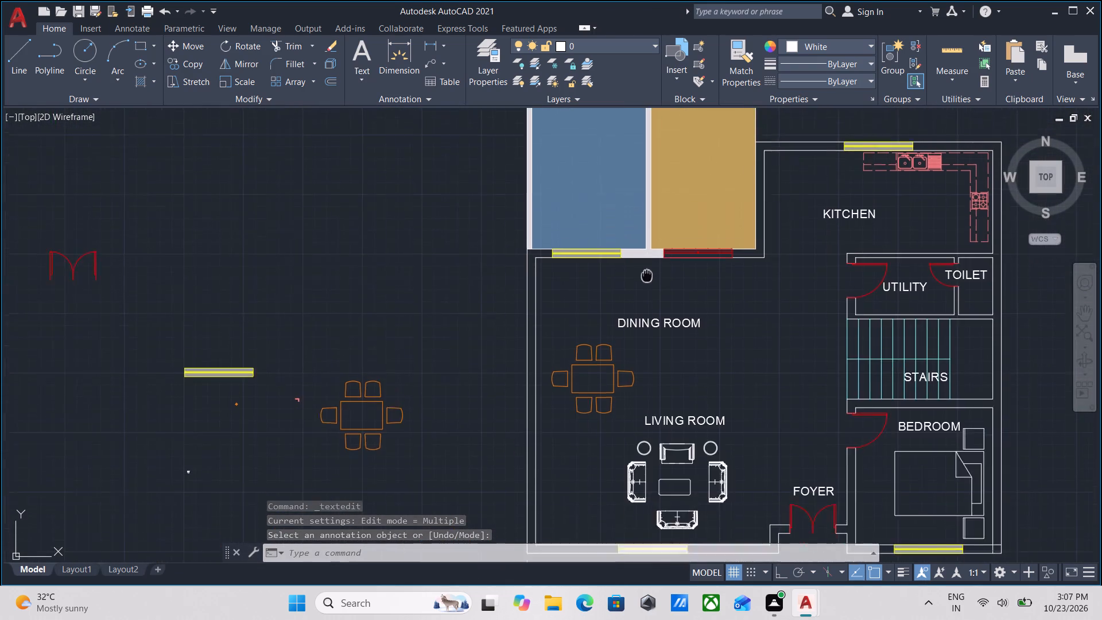
middle_drag(647, 284, 640, 334)
scroll(643, 299, up, 1)
scroll(655, 300, down, 1)
middle_drag(655, 300, 651, 334)
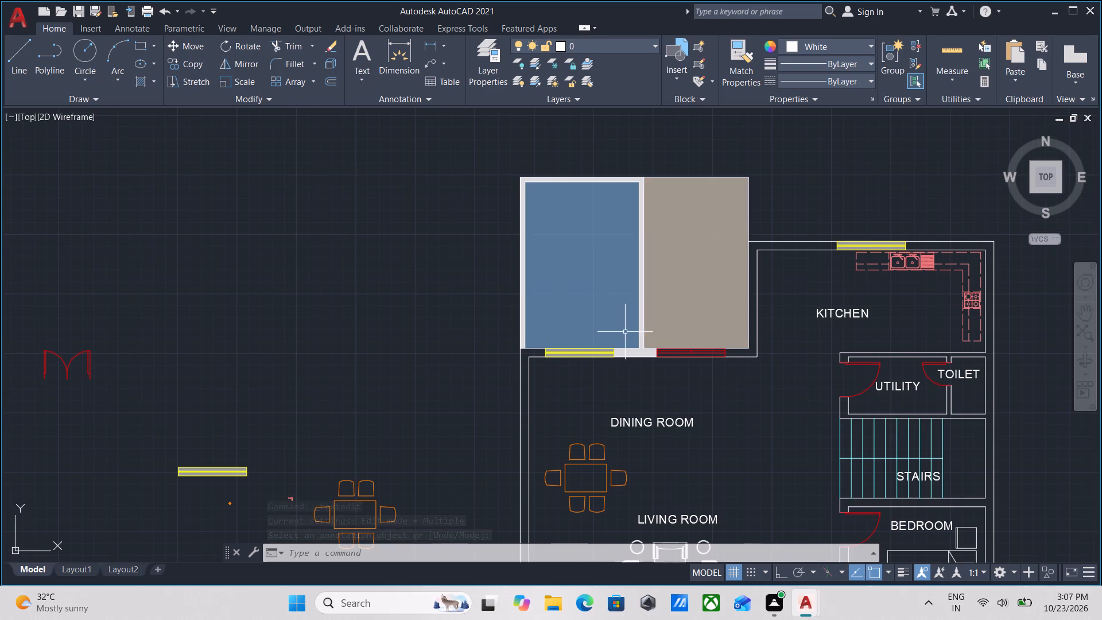
middle_drag(534, 342, 544, 317)
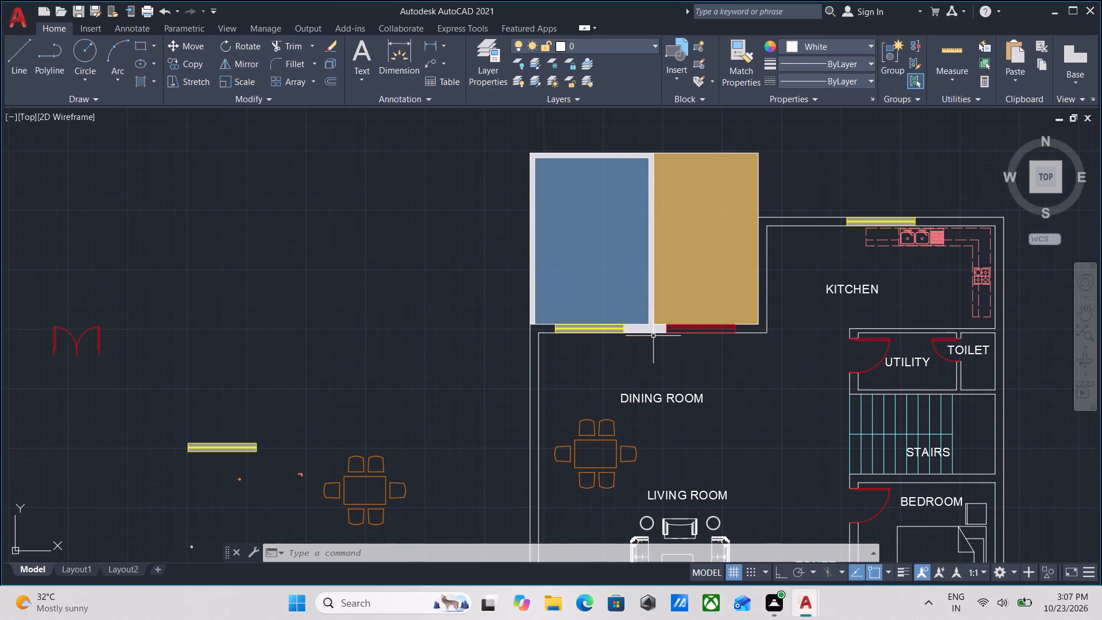
click(649, 330)
scroll(649, 330, up, 3)
scroll(651, 329, down, 1)
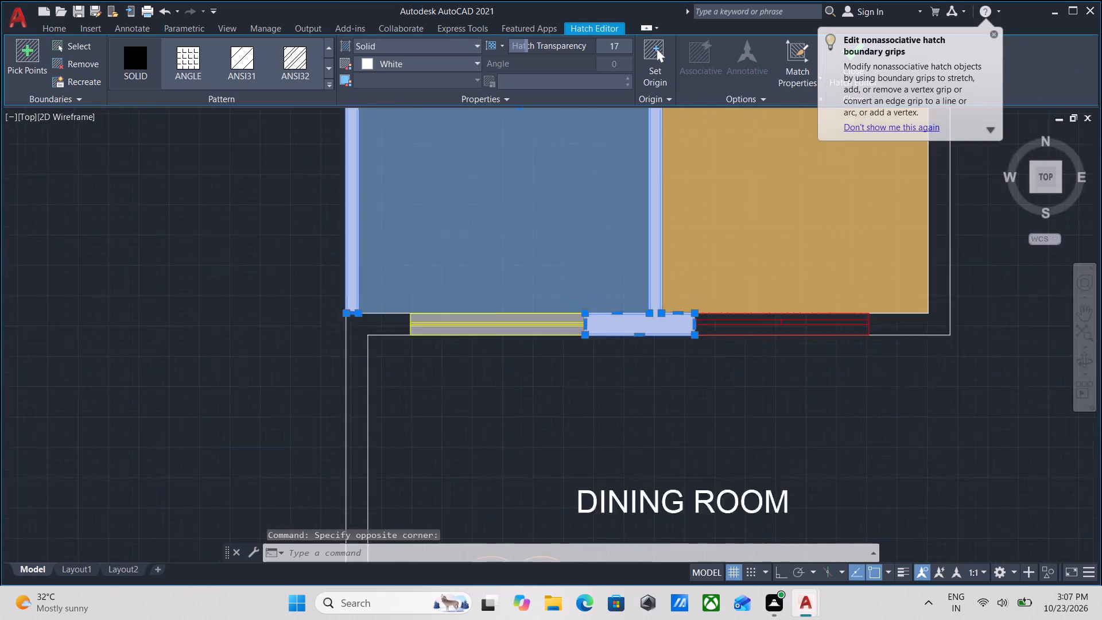
scroll(651, 329, down, 1)
middle_drag(651, 329, 653, 361)
scroll(653, 361, up, 1)
right_click(653, 361)
click(694, 321)
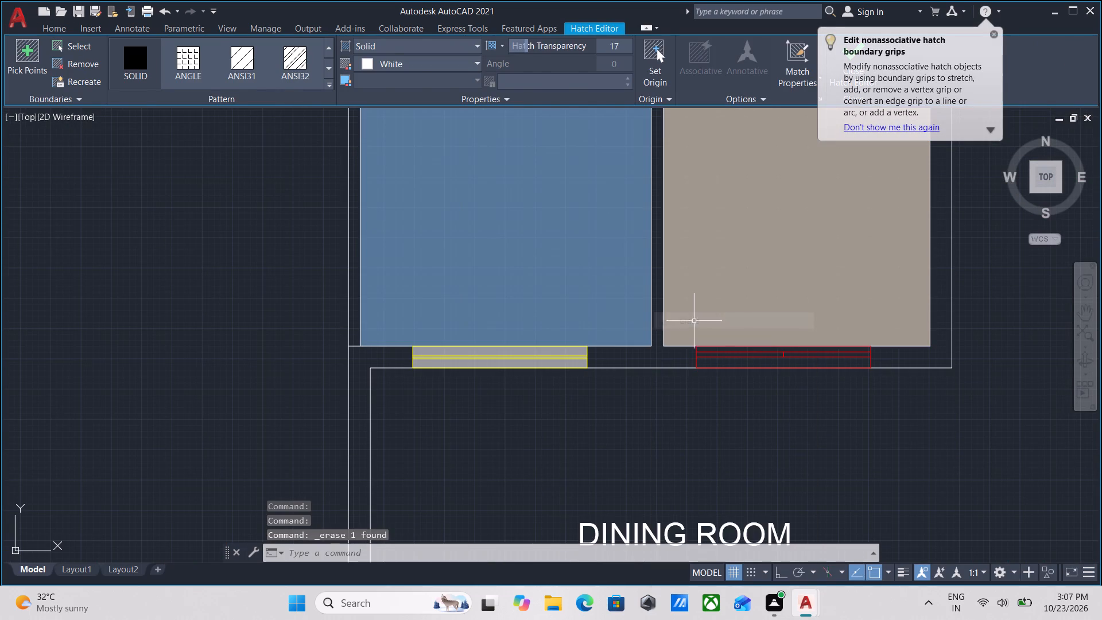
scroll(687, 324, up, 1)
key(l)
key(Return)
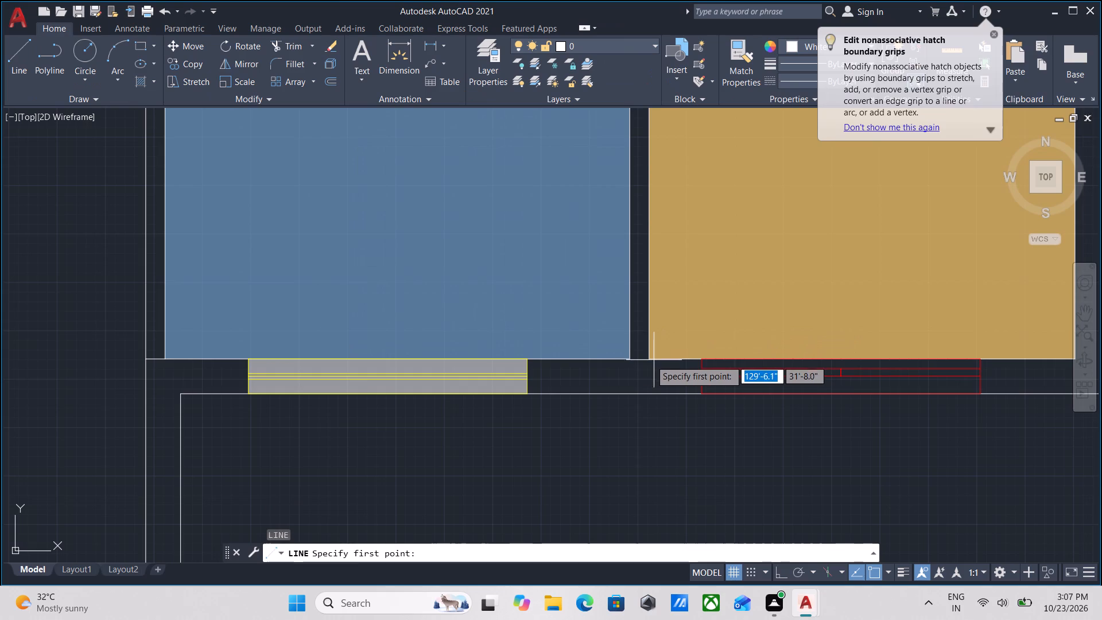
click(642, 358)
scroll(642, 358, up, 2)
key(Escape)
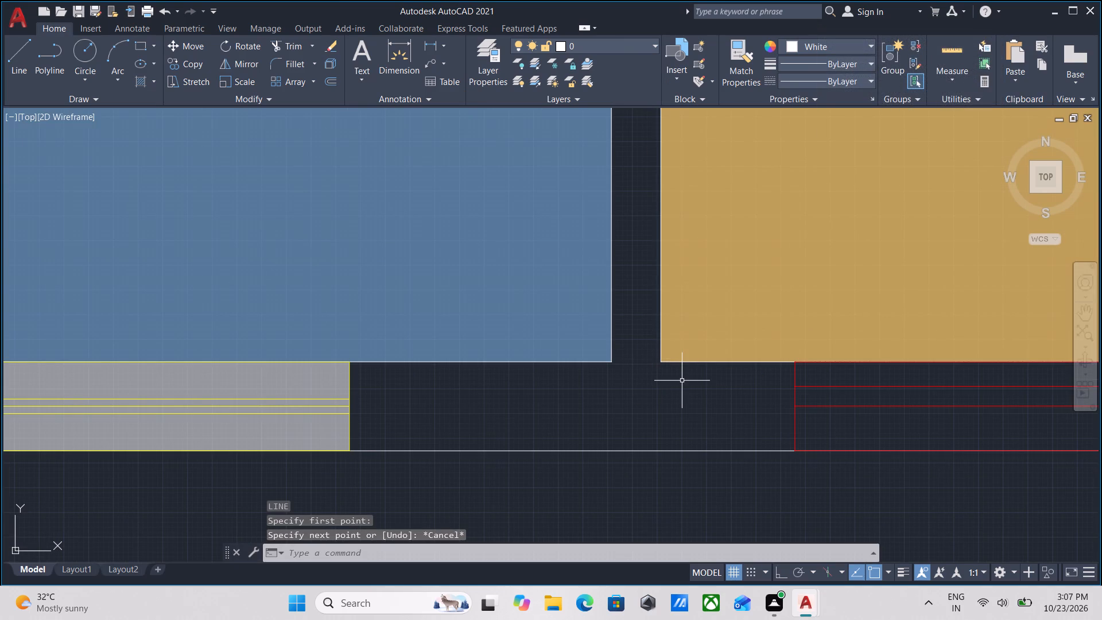
Draw a line closing the wall gap between the bottom corners of the blue and tan rooms.
key(l)
key(Return)
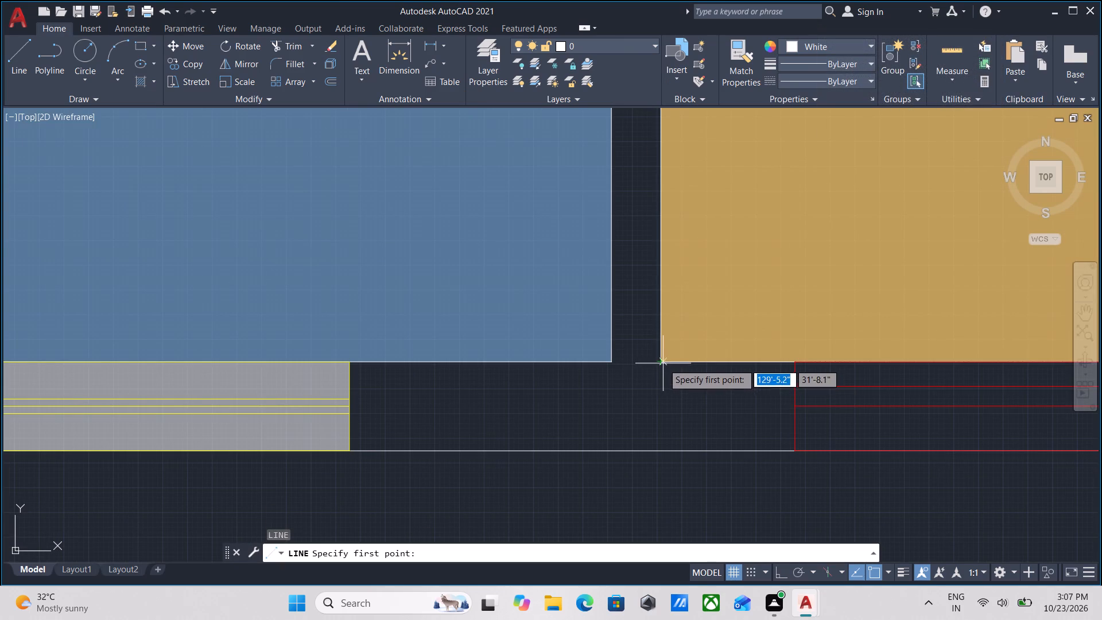
scroll(661, 365, up, 3)
click(660, 354)
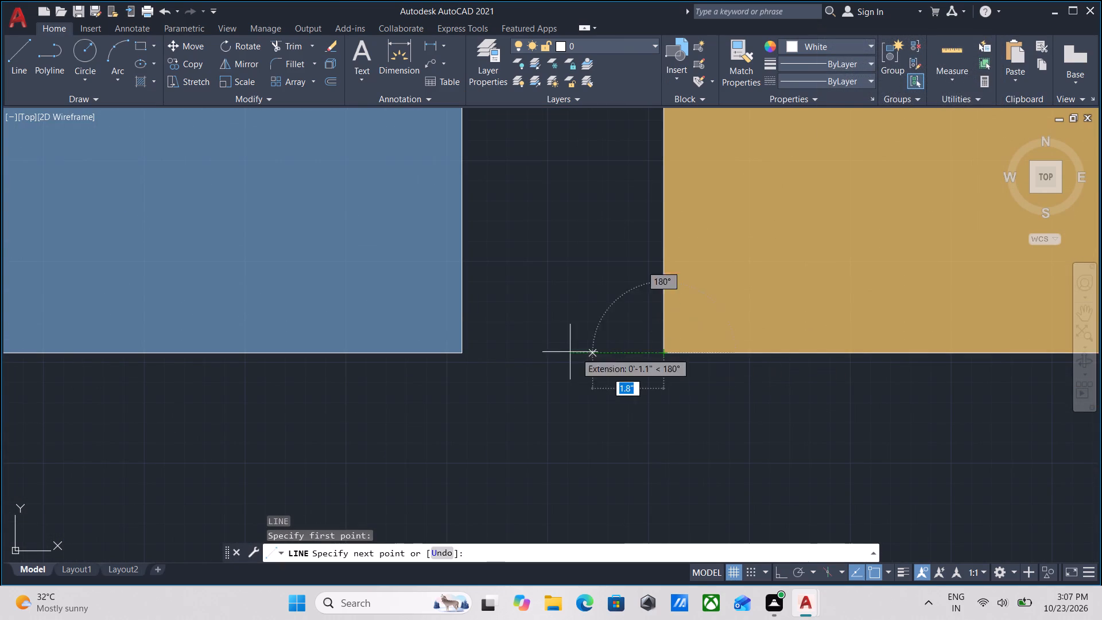
click(458, 350)
key(Escape)
Fill the walls around the blue room, including the partition beside the tan room, with a white solid hatch at transparency 17.
scroll(458, 350, down, 4)
middle_drag(488, 346, 531, 439)
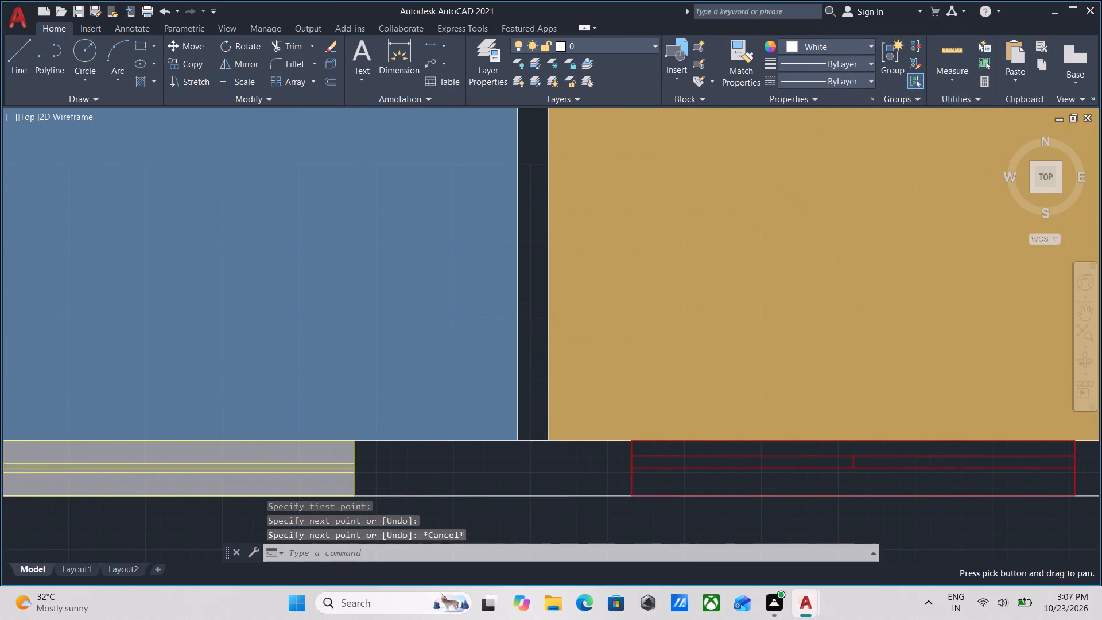
scroll(537, 393, down, 3)
middle_drag(537, 393, 572, 467)
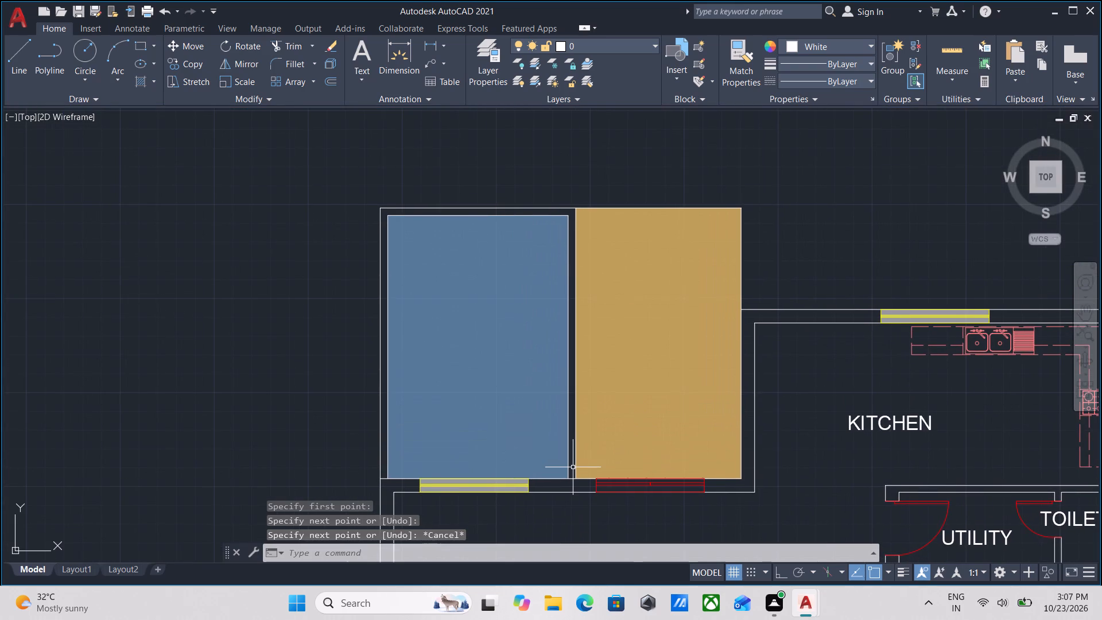
key(h)
key(Return)
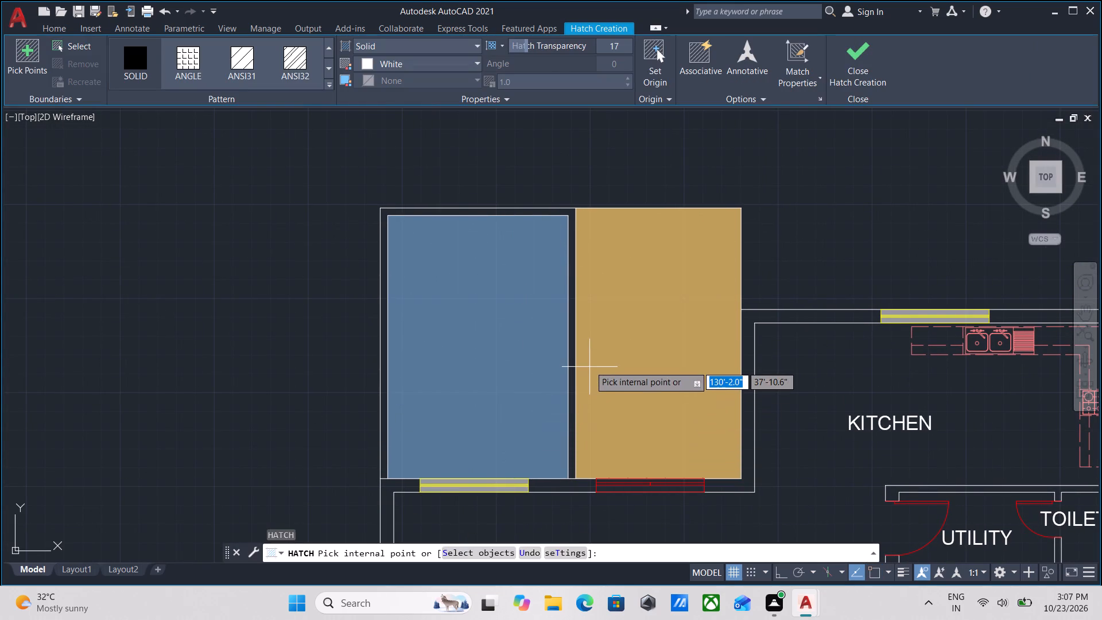
scroll(565, 363, up, 2)
click(579, 378)
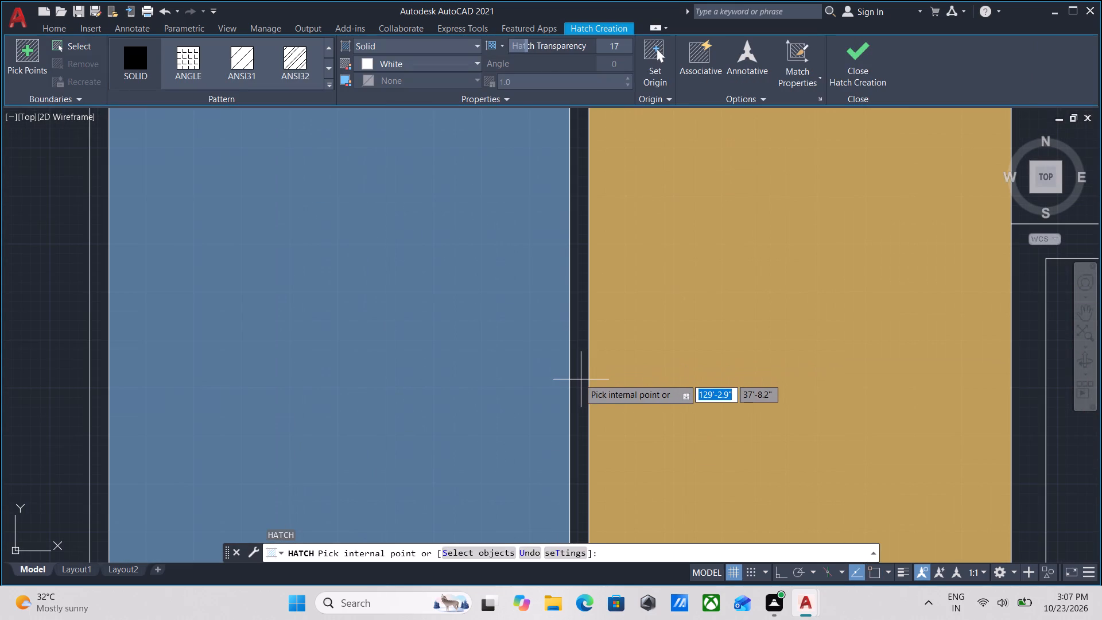
scroll(579, 378, down, 3)
click(853, 55)
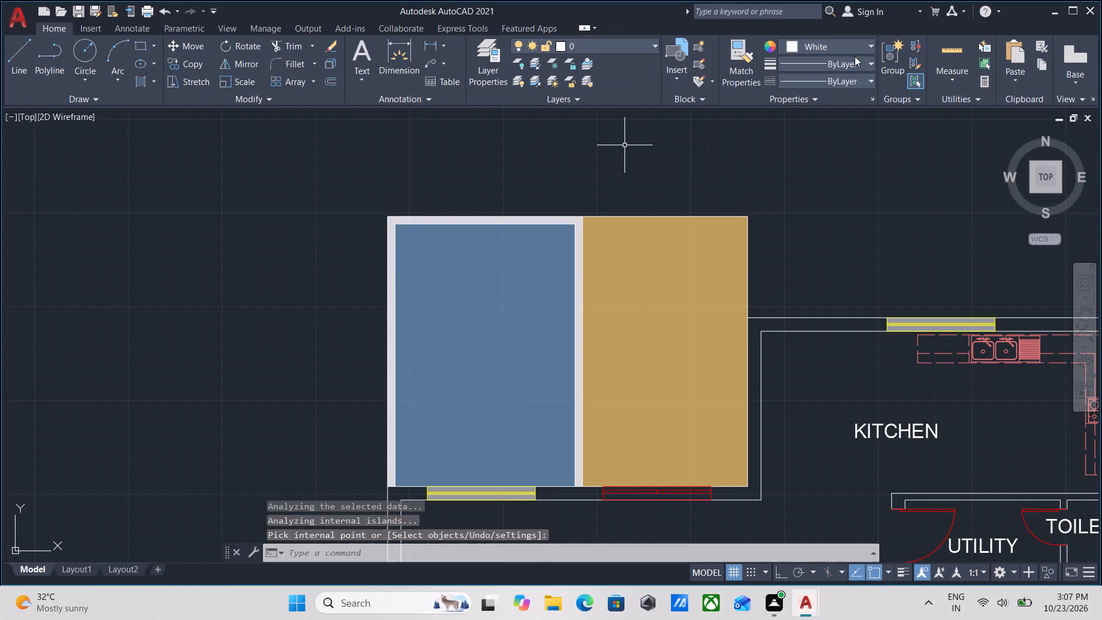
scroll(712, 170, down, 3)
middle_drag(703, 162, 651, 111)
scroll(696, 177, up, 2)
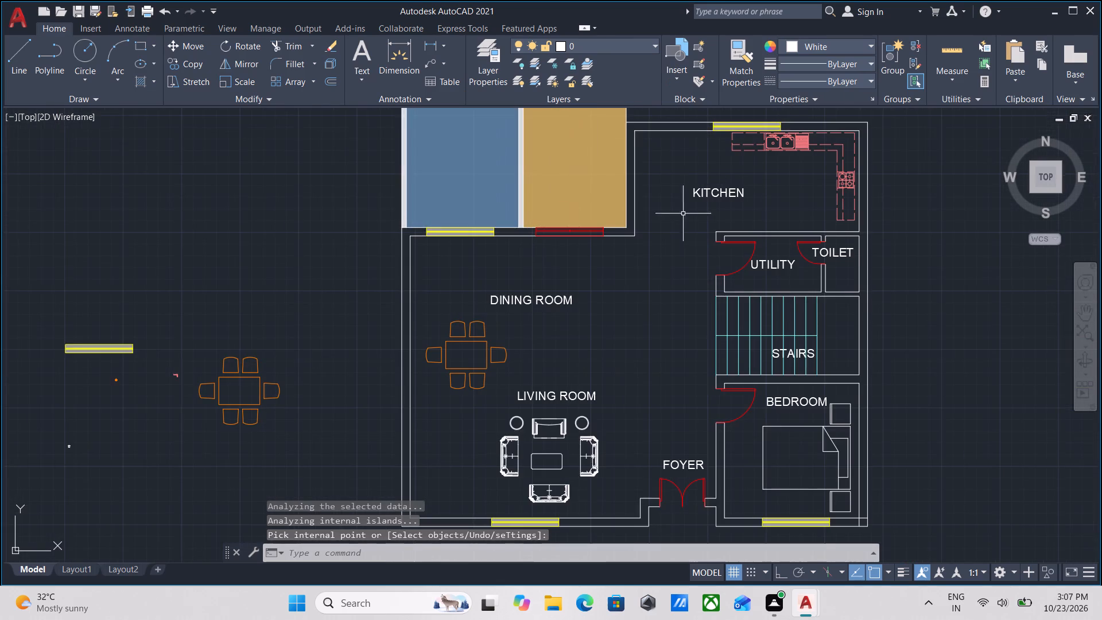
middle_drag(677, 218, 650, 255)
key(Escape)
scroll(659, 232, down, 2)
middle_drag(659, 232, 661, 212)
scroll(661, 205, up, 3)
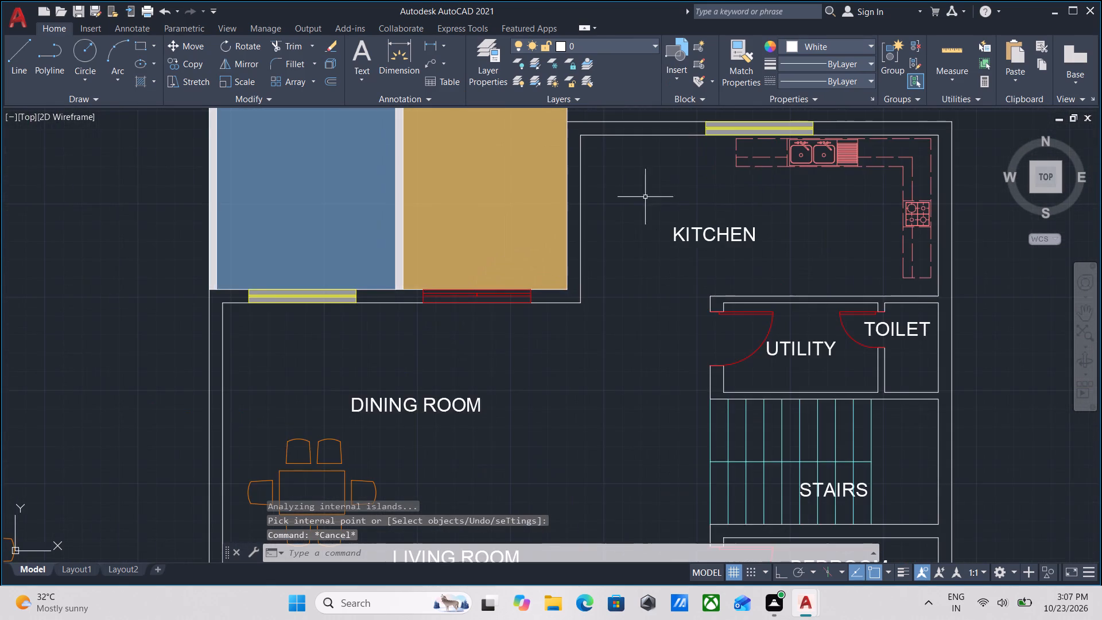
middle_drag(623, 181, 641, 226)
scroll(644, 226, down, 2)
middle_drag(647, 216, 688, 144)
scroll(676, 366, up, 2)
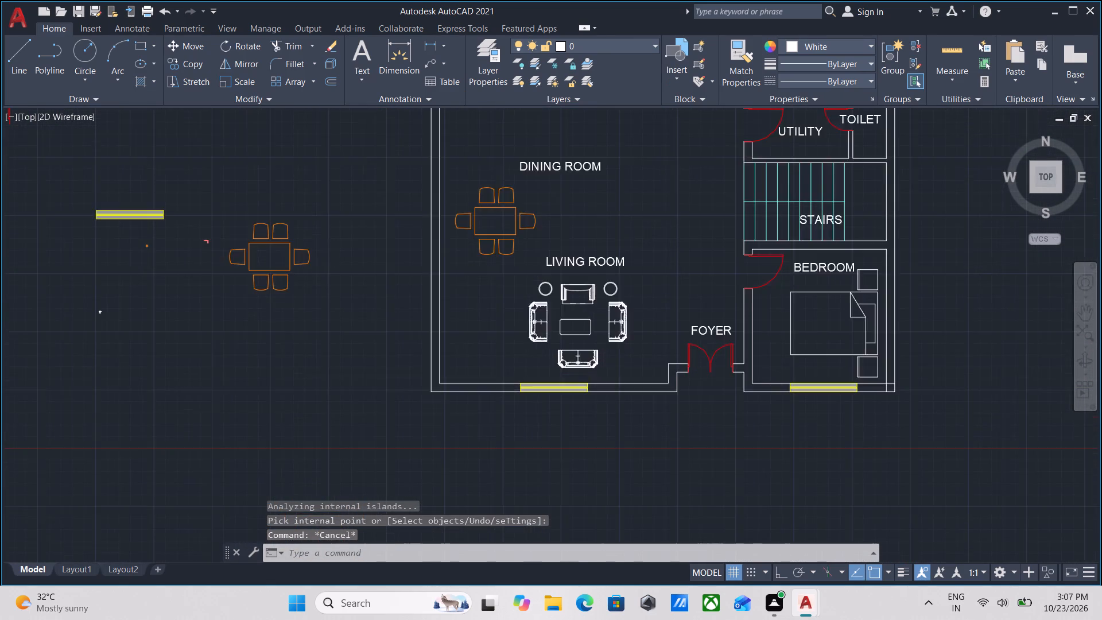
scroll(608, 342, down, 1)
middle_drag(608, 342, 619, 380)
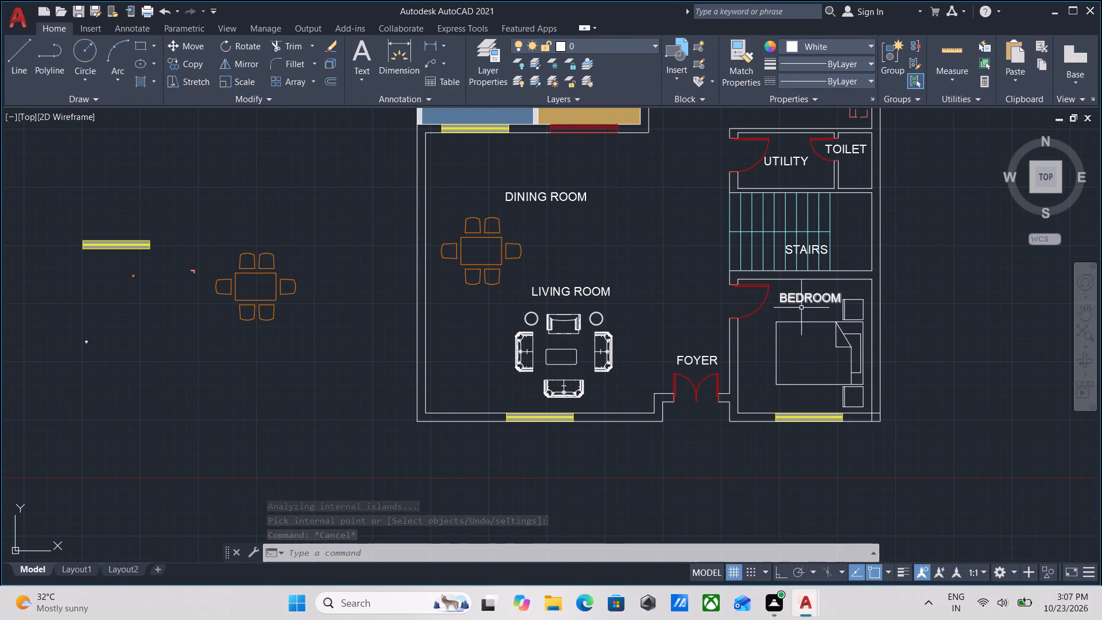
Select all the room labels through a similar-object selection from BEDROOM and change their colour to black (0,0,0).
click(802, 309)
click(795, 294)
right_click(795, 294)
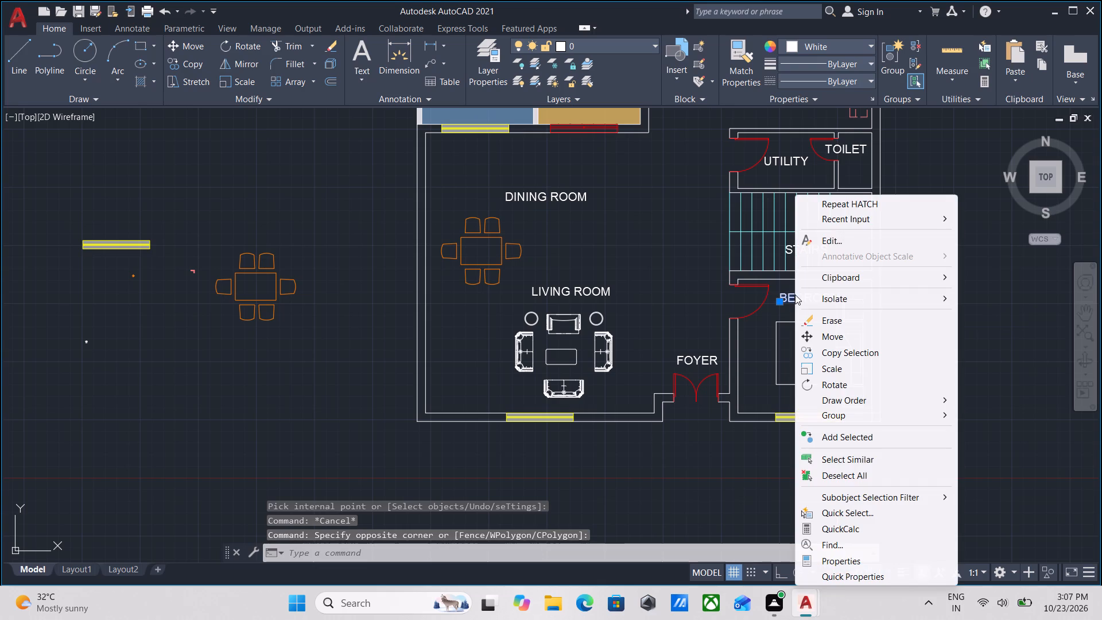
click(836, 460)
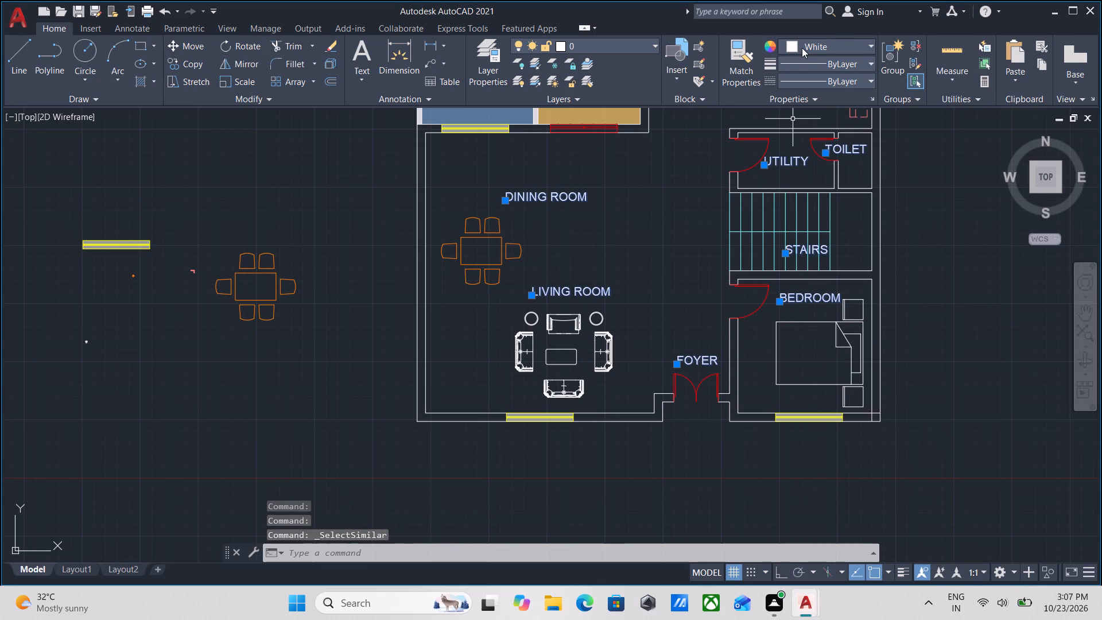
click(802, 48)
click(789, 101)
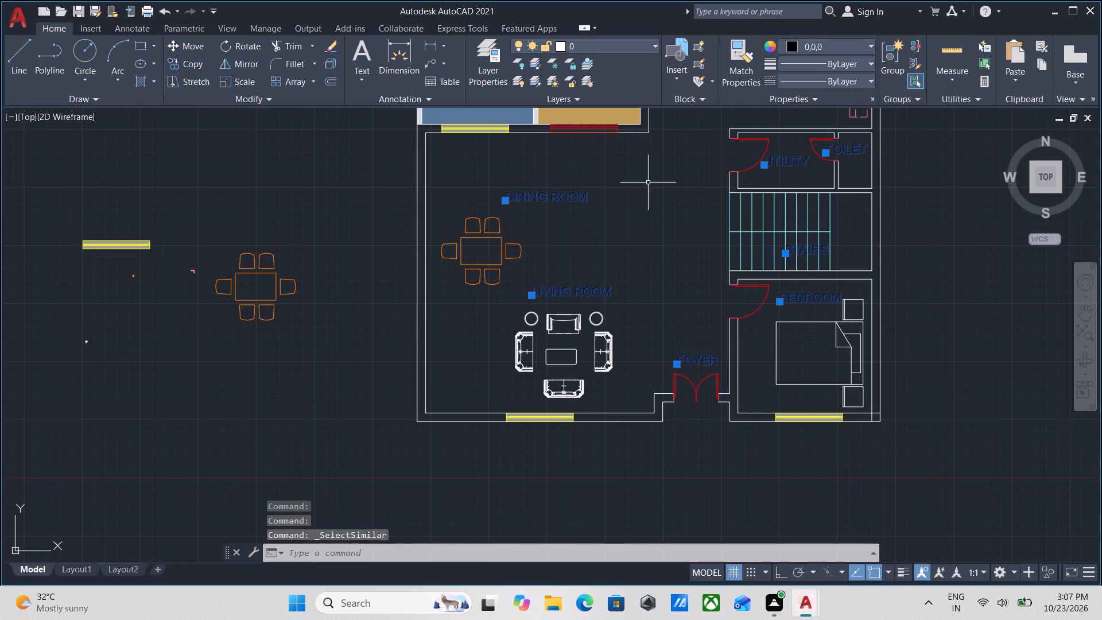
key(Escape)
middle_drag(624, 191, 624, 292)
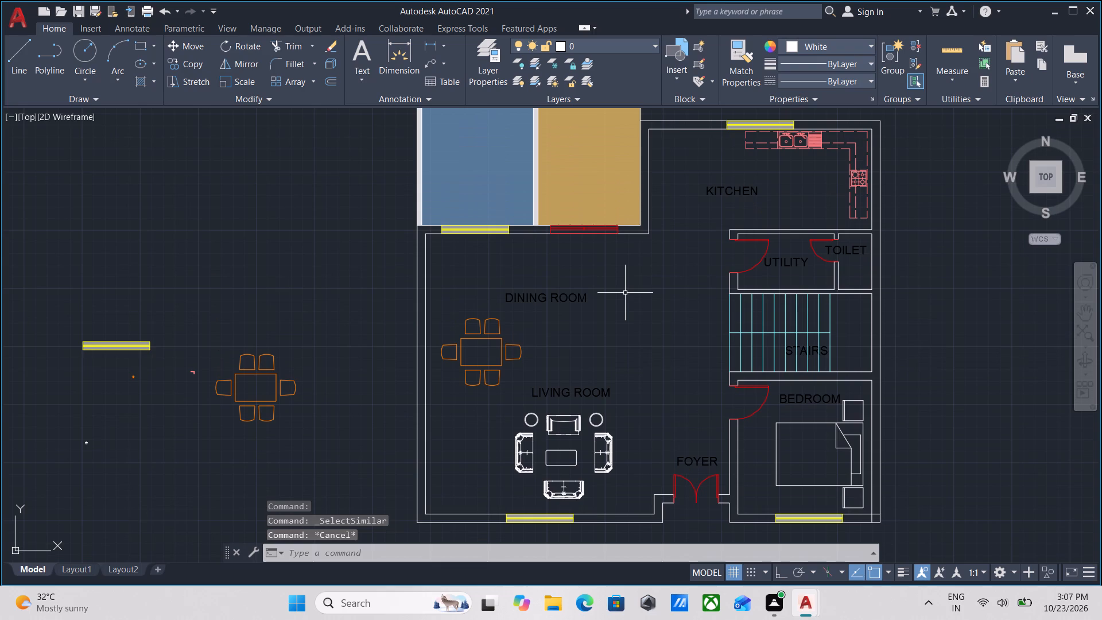
Fill the open living, dining, foyer and kitchen floor with a white solid hatch at transparency 38.
key(h)
key(Return)
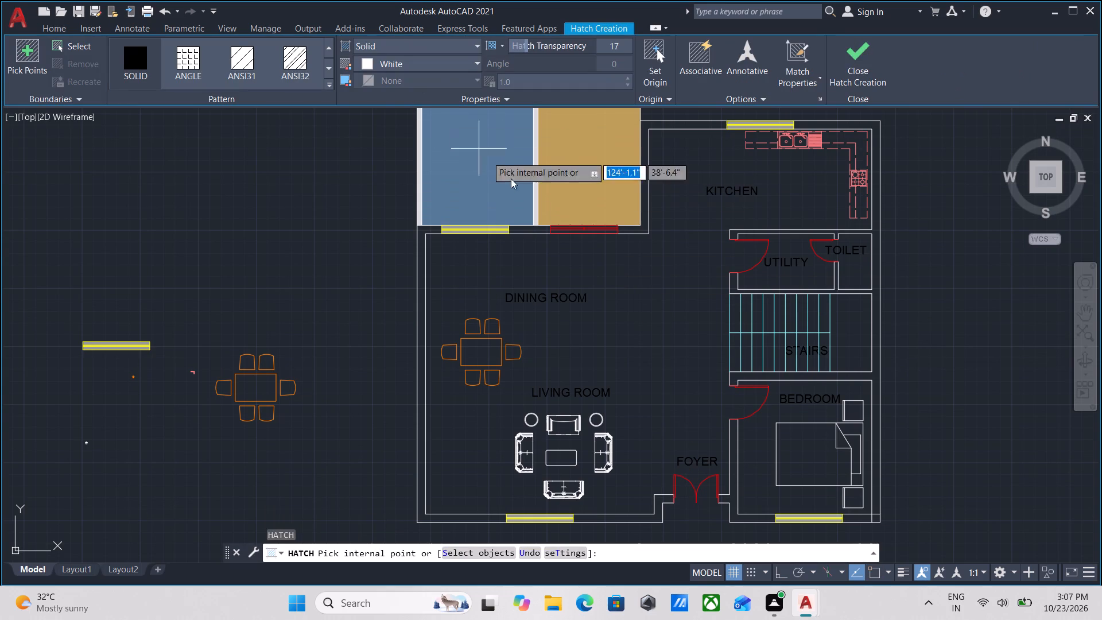
click(630, 312)
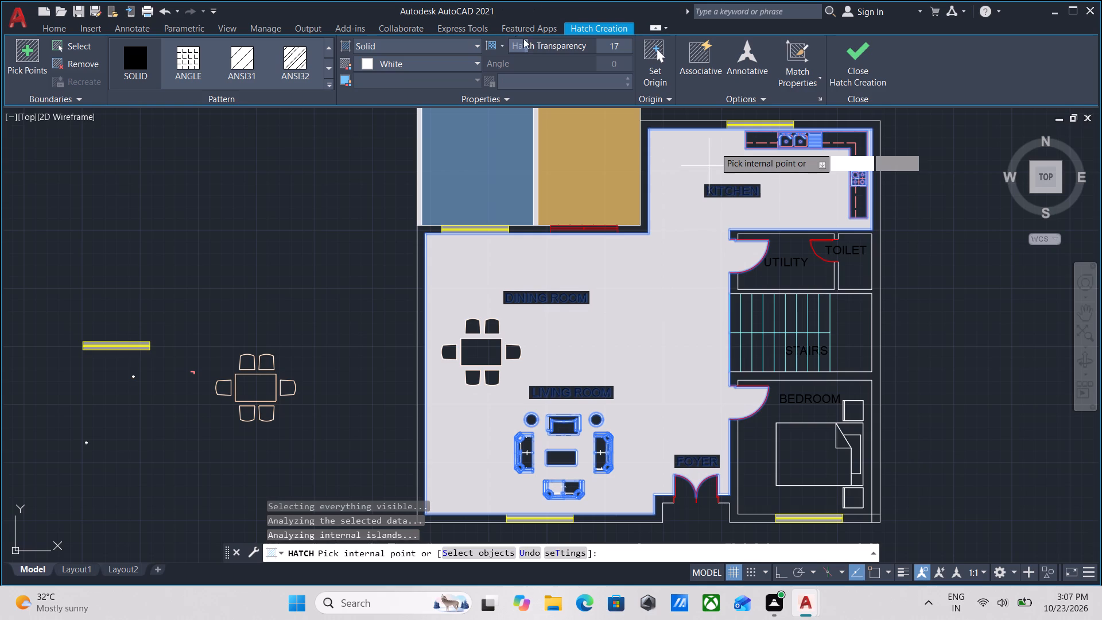
drag(526, 45, 563, 47)
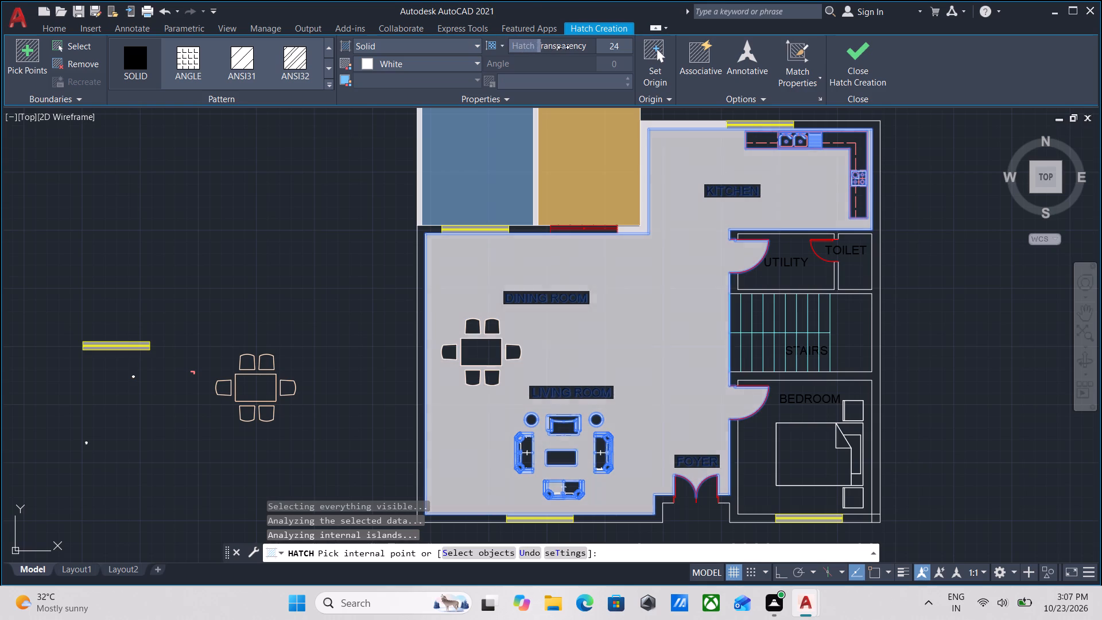
drag(563, 47, 585, 50)
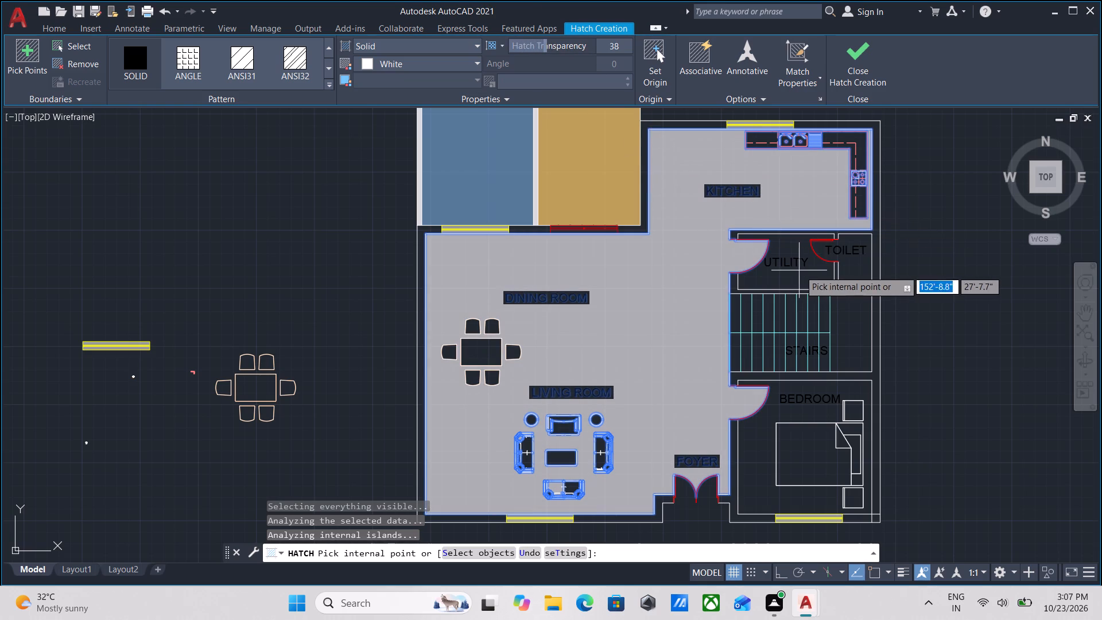
Add the utility, toilet and bedroom floors to the white solid hatch at transparency 38 and finish the hatch.
click(804, 270)
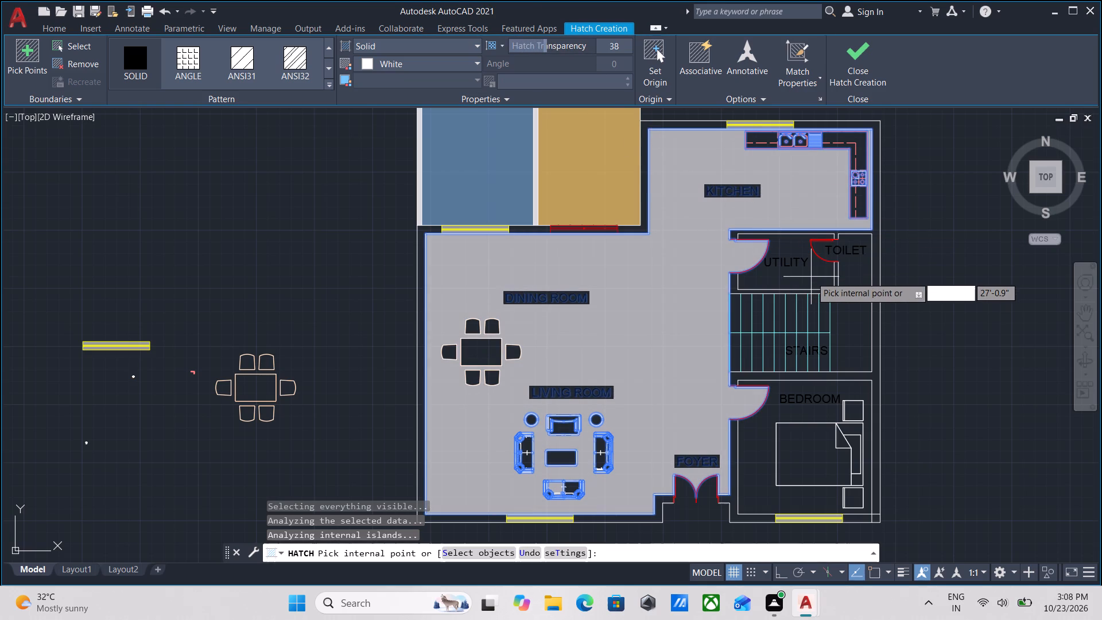
scroll(874, 364, up, 1)
click(842, 220)
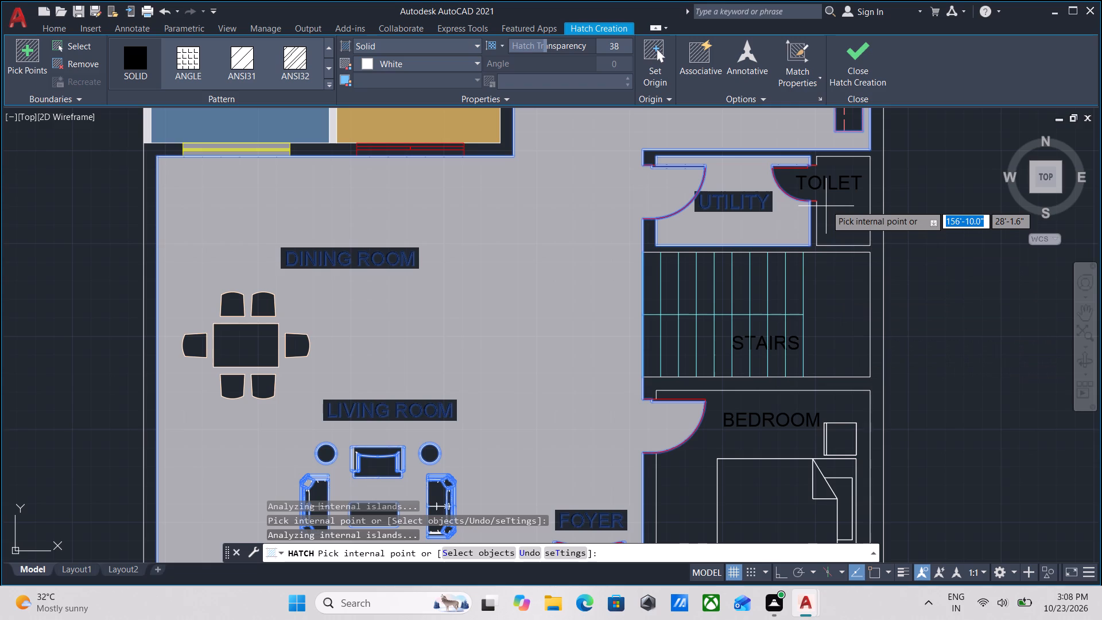
scroll(839, 330, down, 2)
middle_drag(831, 321, 809, 203)
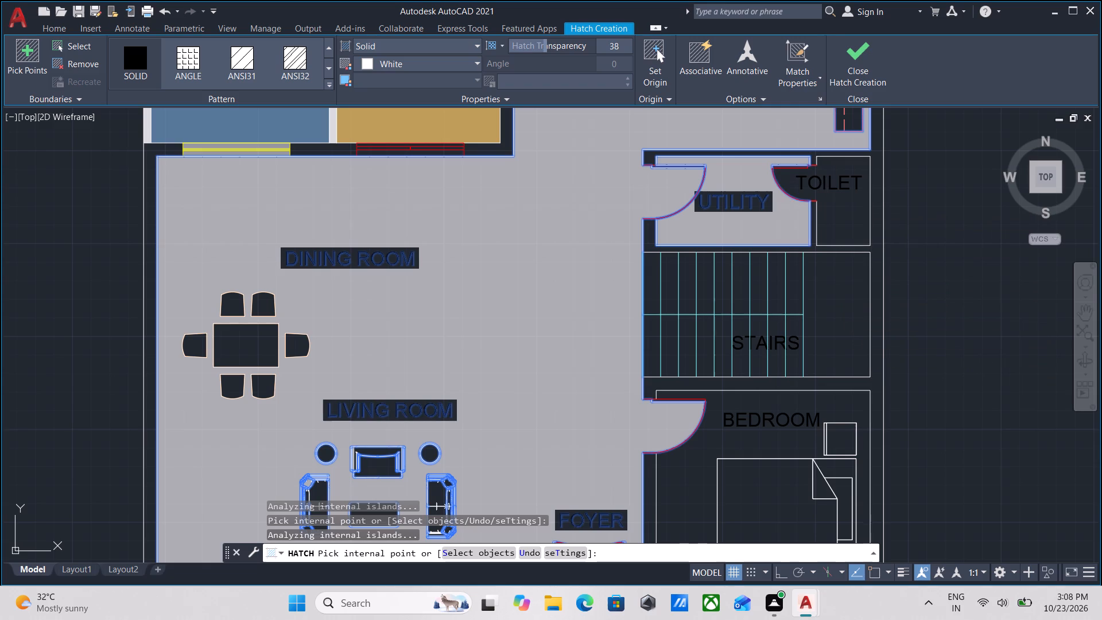
middle_drag(809, 203, 810, 168)
scroll(810, 165, up, 1)
scroll(746, 259, down, 2)
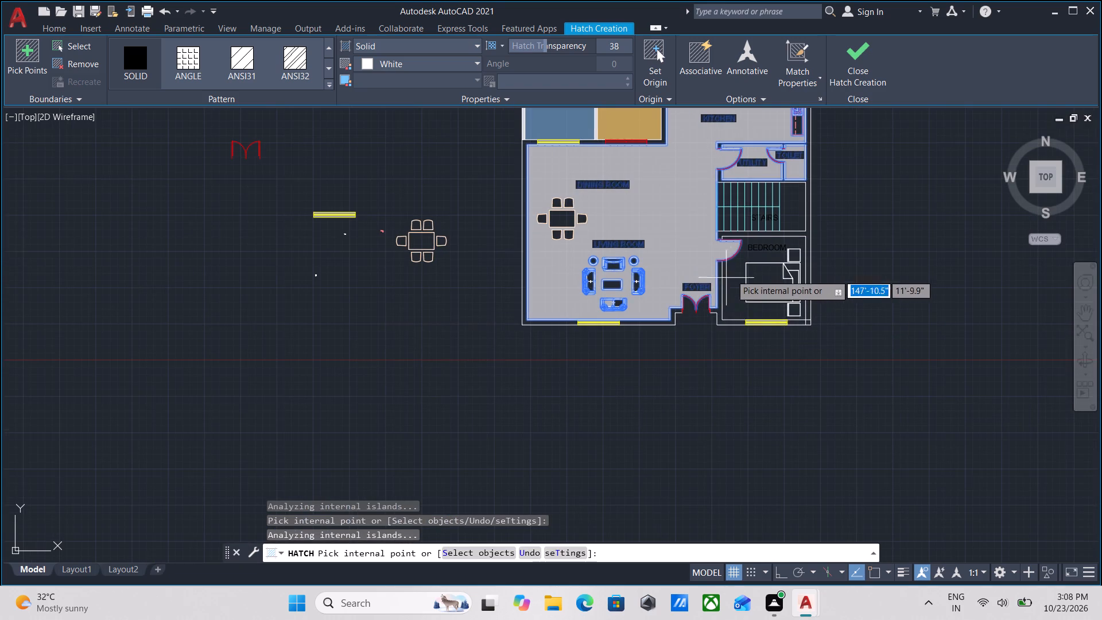
scroll(747, 263, up, 2)
click(747, 253)
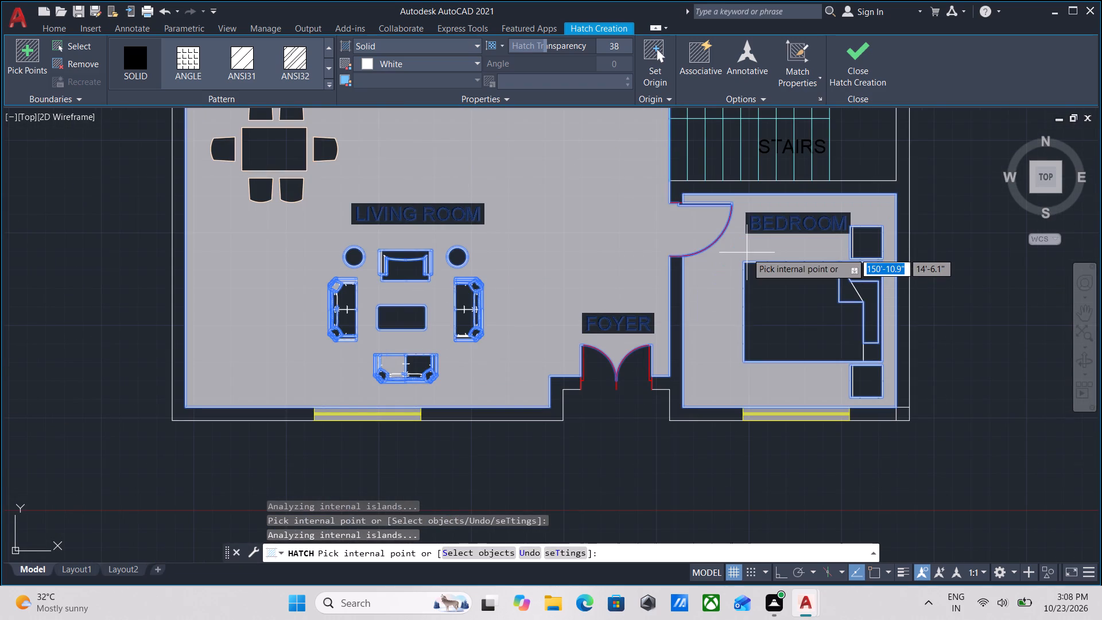
scroll(746, 253, down, 2)
middle_drag(746, 253, 773, 340)
middle_drag(759, 208, 757, 303)
scroll(759, 208, down, 1)
scroll(753, 153, up, 3)
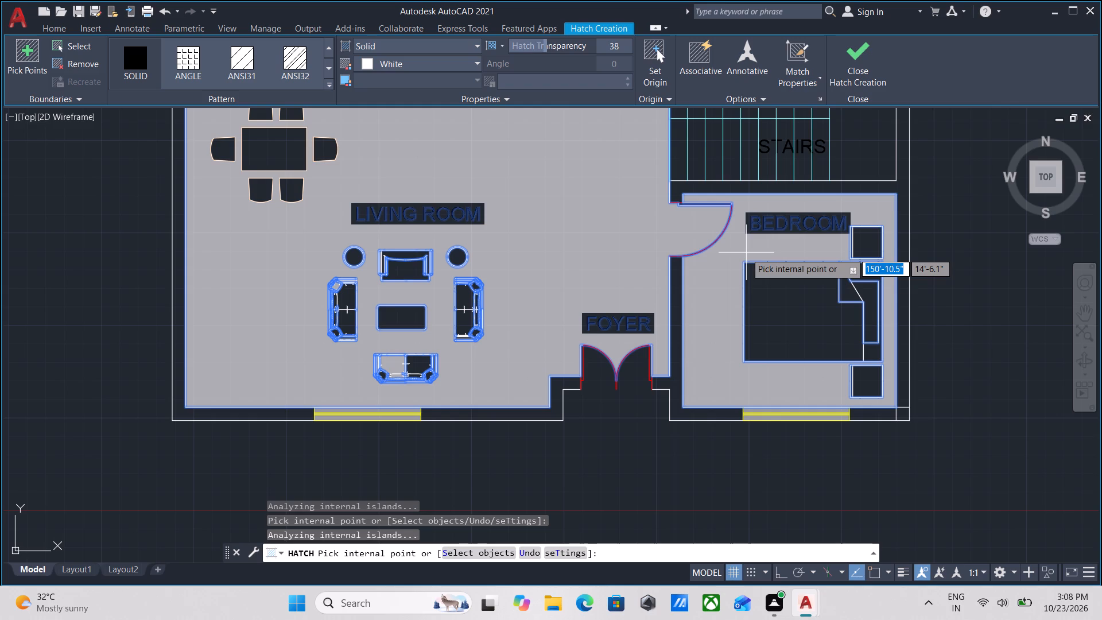
scroll(753, 153, up, 2)
scroll(708, 113, up, 3)
scroll(495, 73, up, 3)
scroll(628, 255, down, 3)
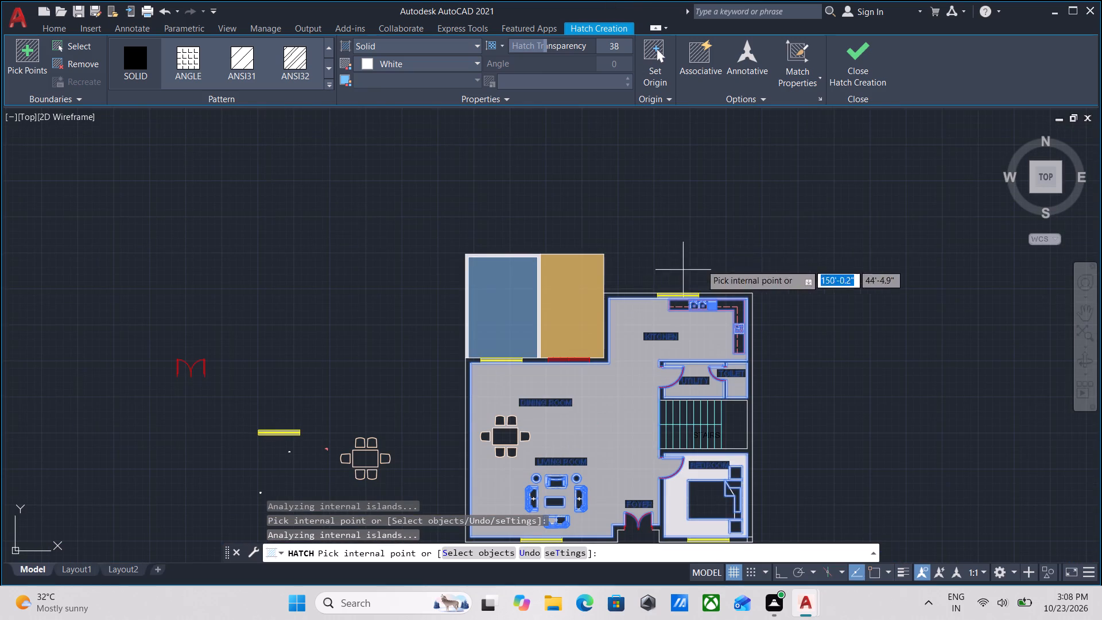
click(847, 72)
Select all the room labels as objects similar to KITCHEN and change their colour to white (255,255,255).
scroll(697, 433, up, 3)
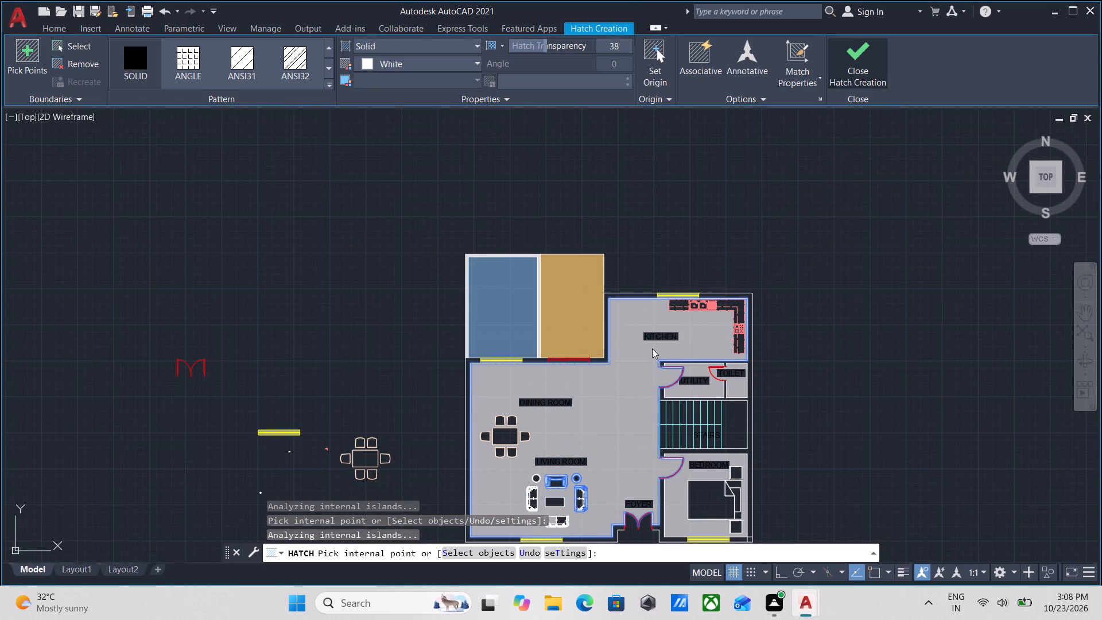
scroll(644, 305, up, 2)
click(686, 388)
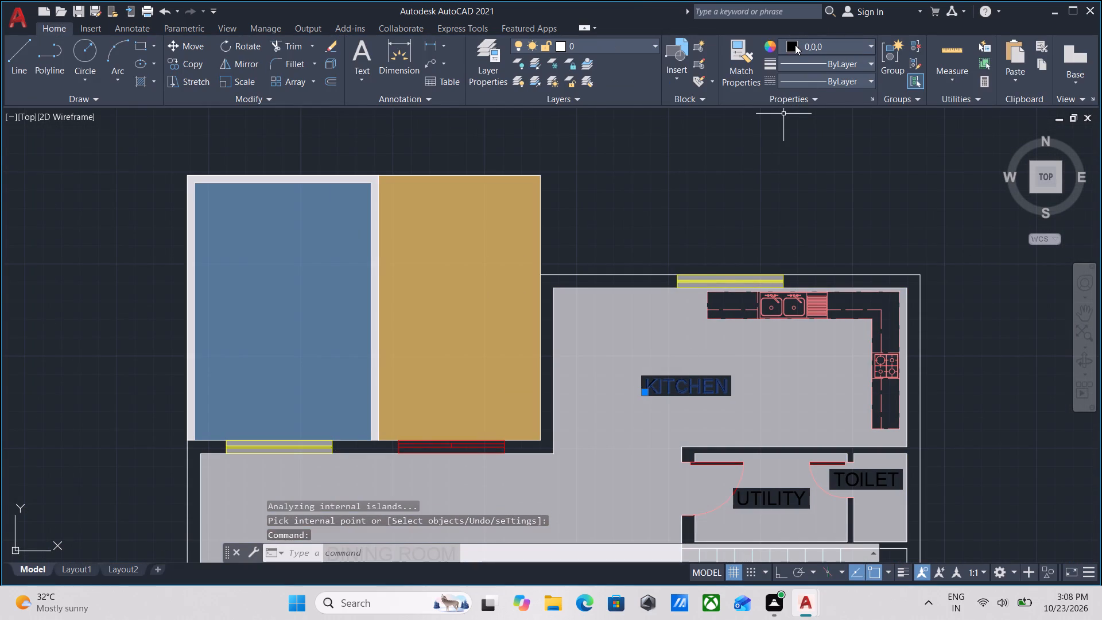
right_click(680, 179)
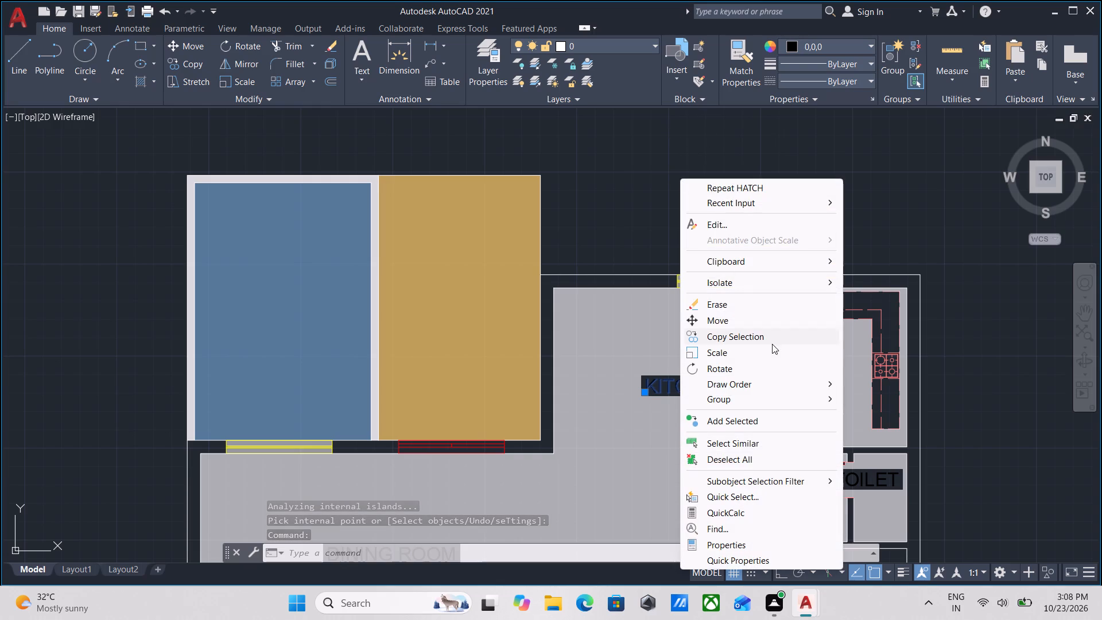
click(725, 439)
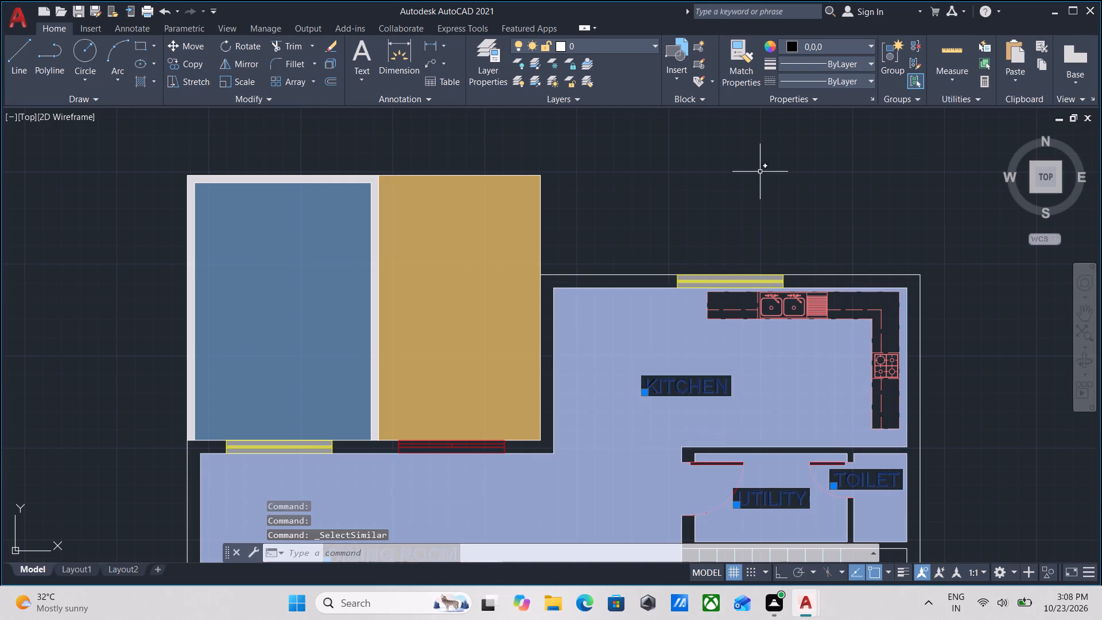
scroll(760, 170, down, 2)
click(790, 45)
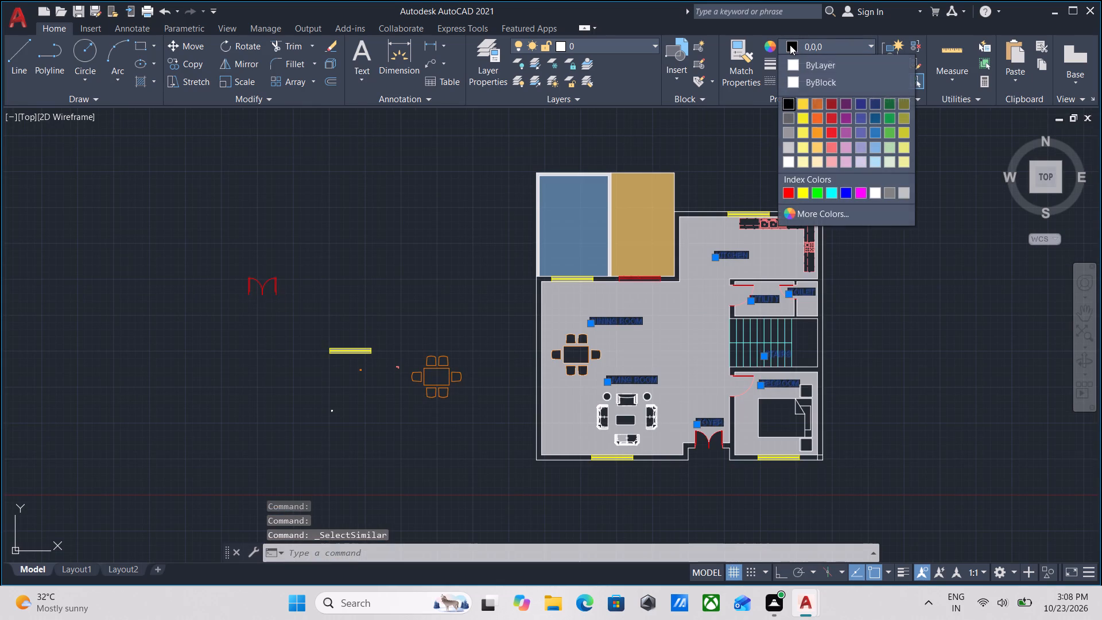
click(787, 164)
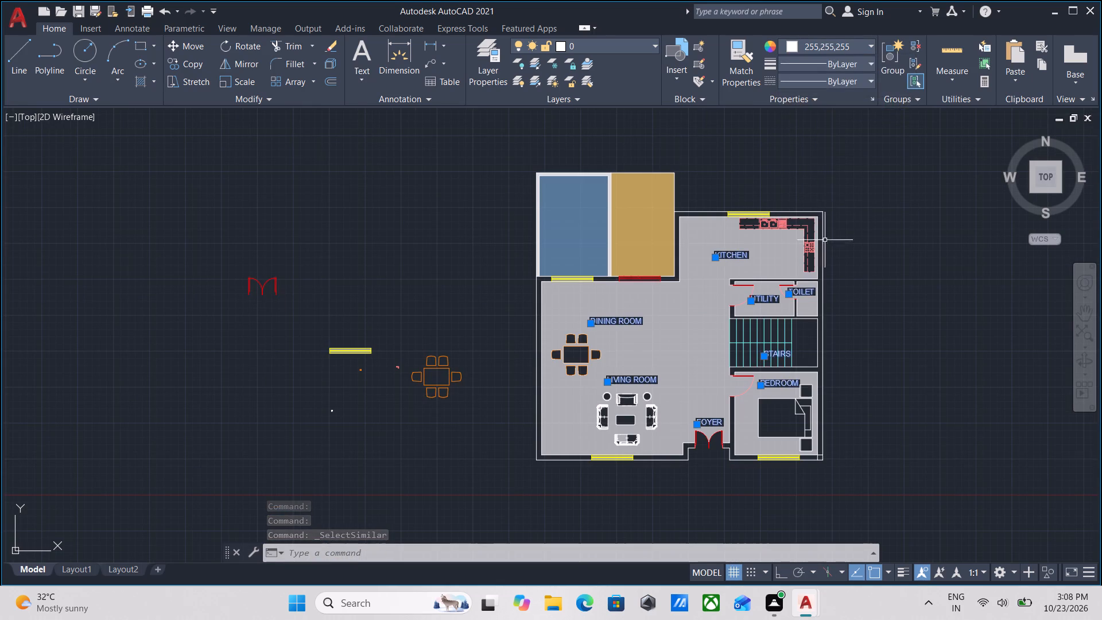
scroll(794, 320, up, 2)
key(Escape)
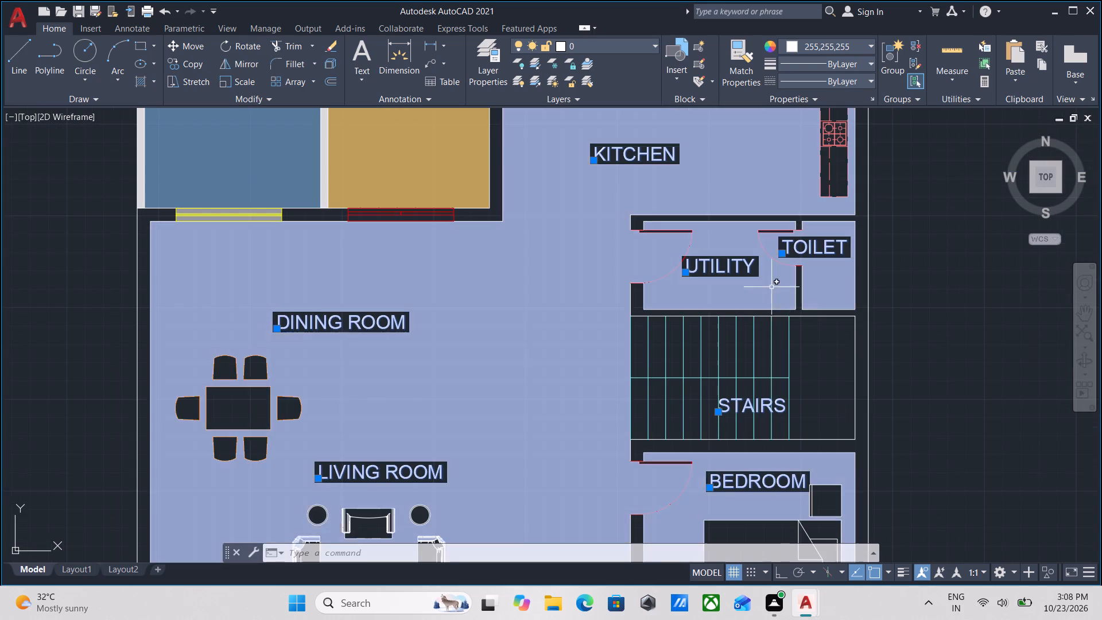
Fill all the treads of the staircase's upper flight with a white solid hatch at transparency 38.
scroll(817, 328, down, 1)
middle_drag(817, 328, 802, 321)
scroll(759, 324, up, 2)
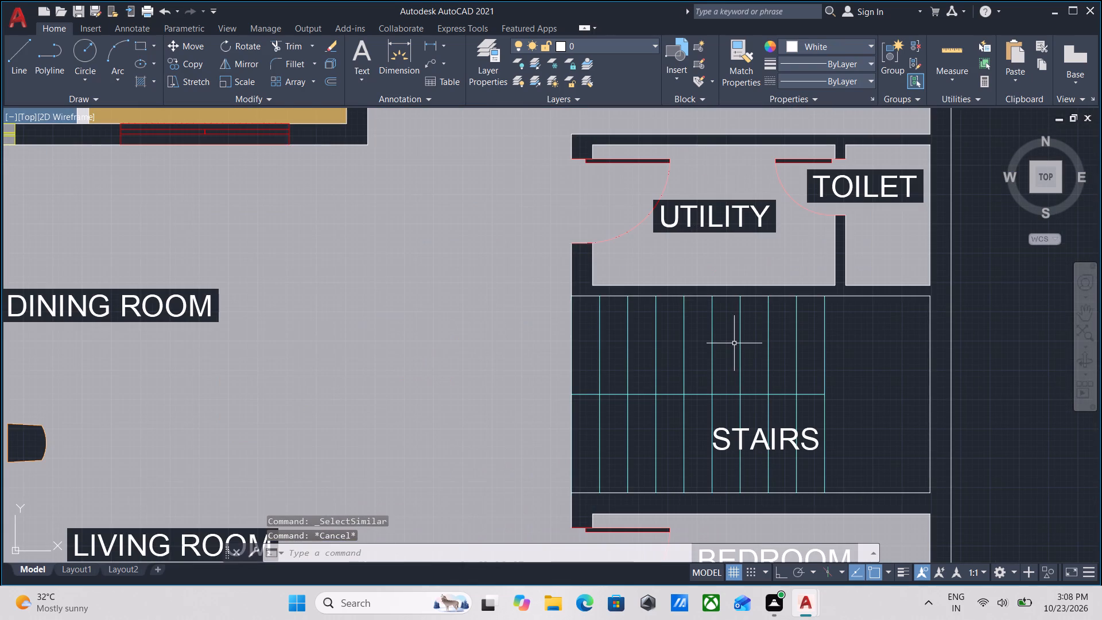
key(h)
key(Return)
click(733, 344)
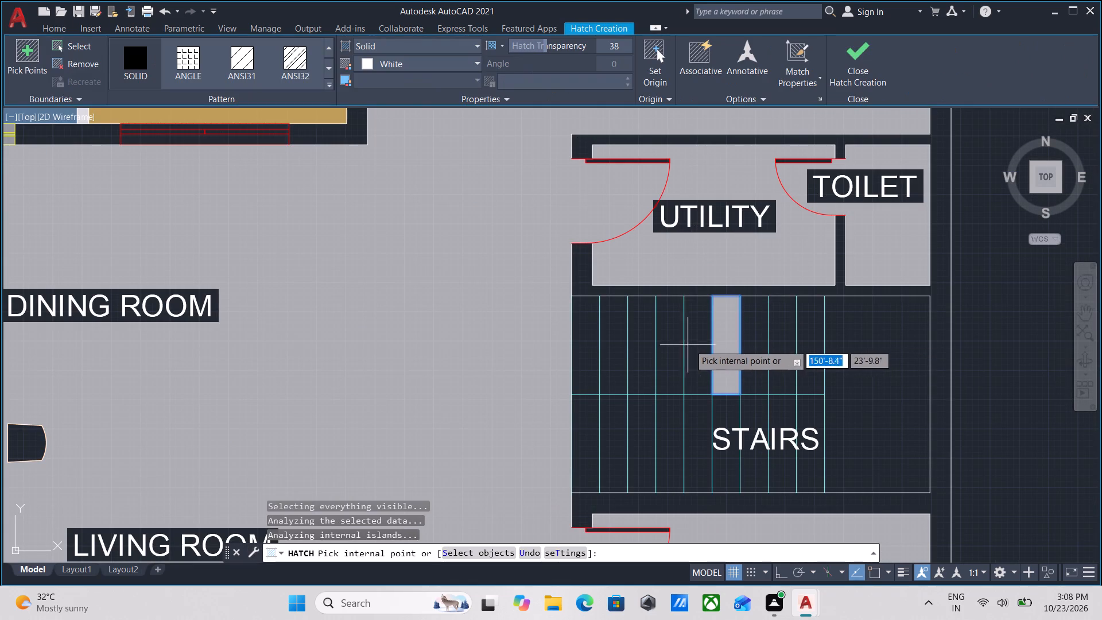
click(693, 343)
click(663, 348)
click(645, 347)
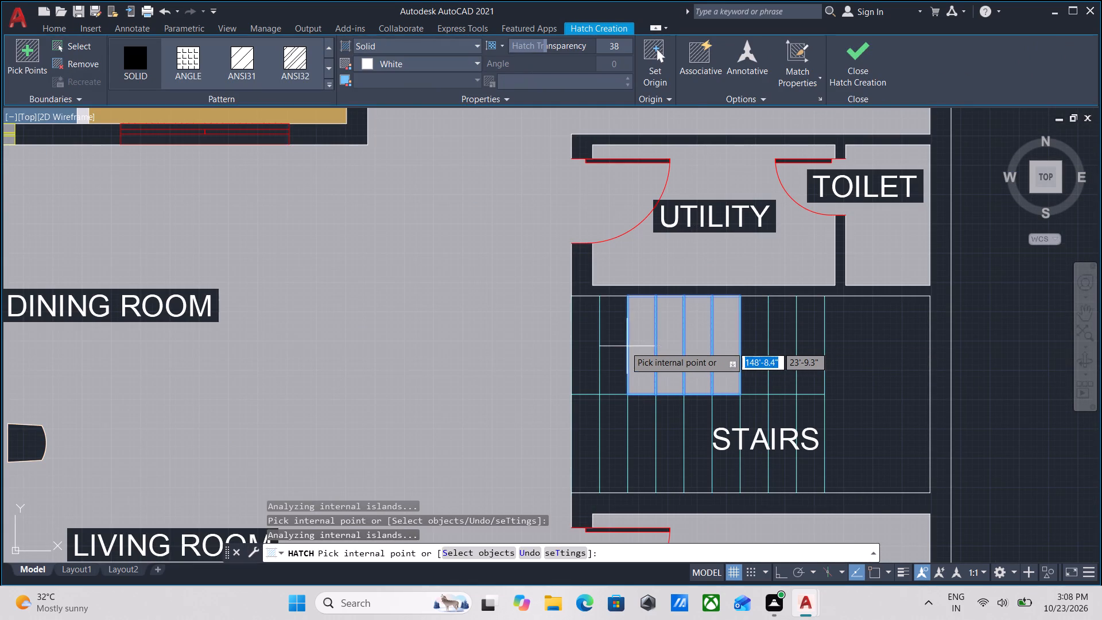
click(622, 346)
click(593, 346)
click(754, 336)
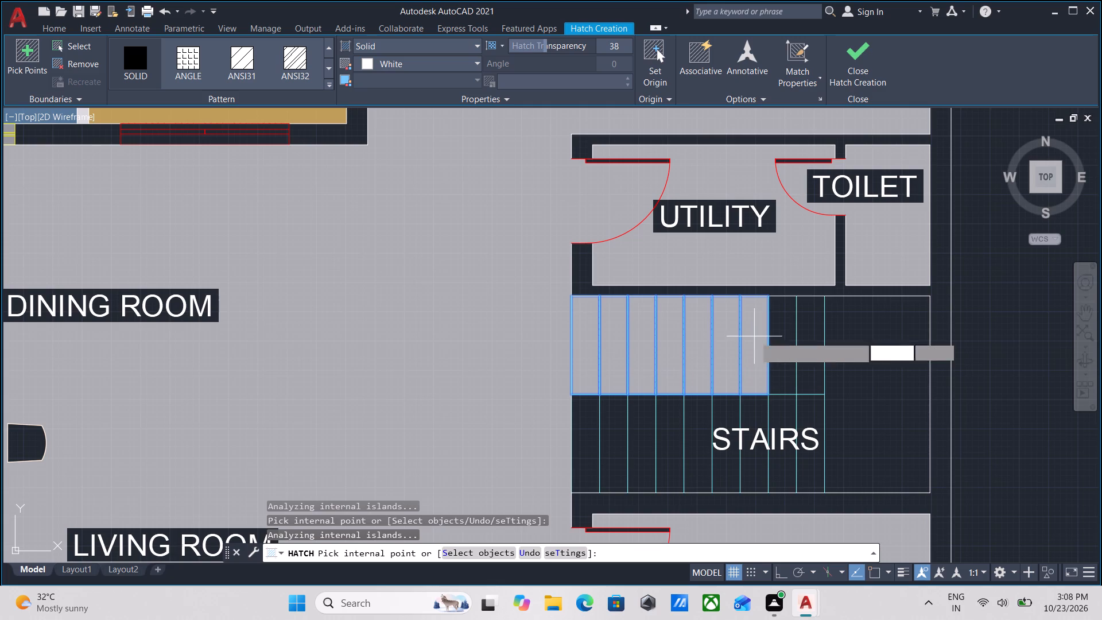
click(778, 336)
click(801, 336)
Fill all the treads of the staircase's lower flight with the white solid hatch at transparency 38.
click(810, 413)
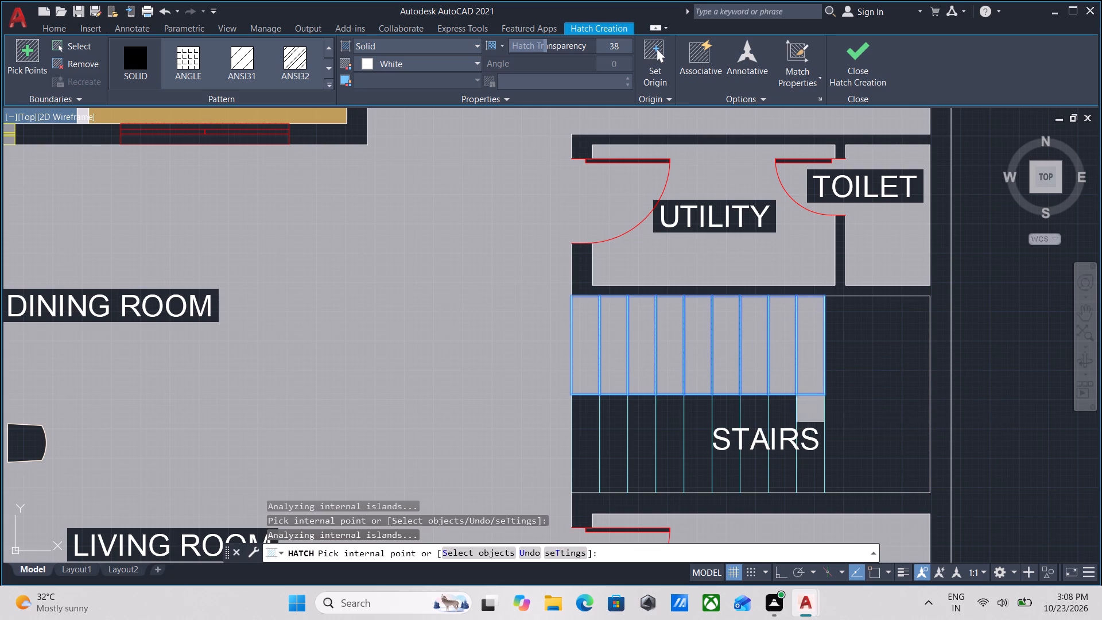
click(763, 417)
click(719, 419)
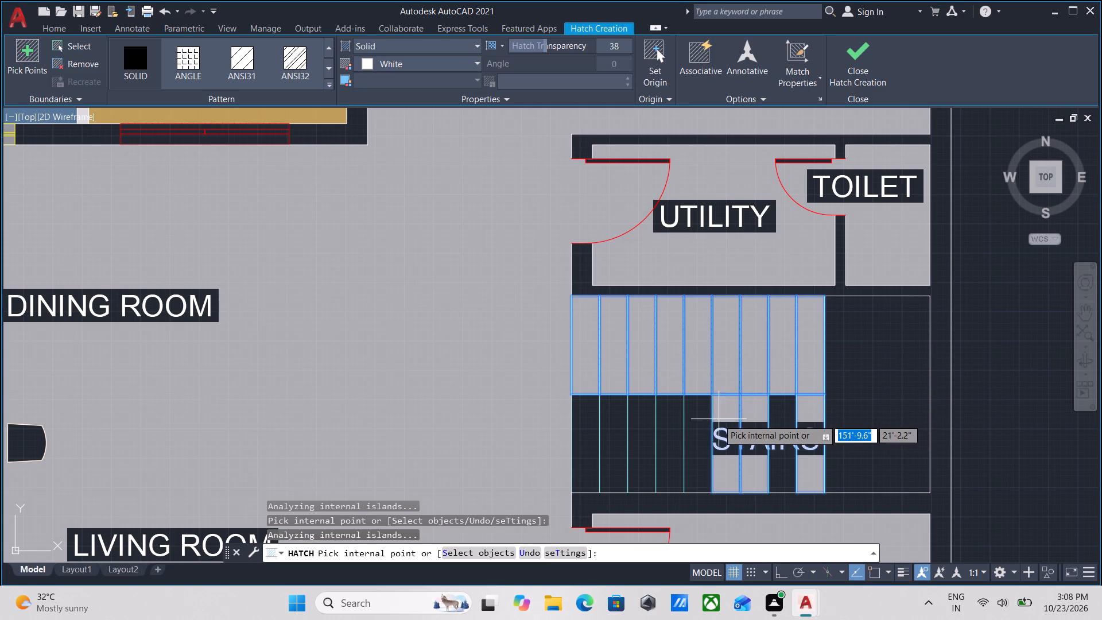
click(695, 423)
click(650, 425)
click(665, 427)
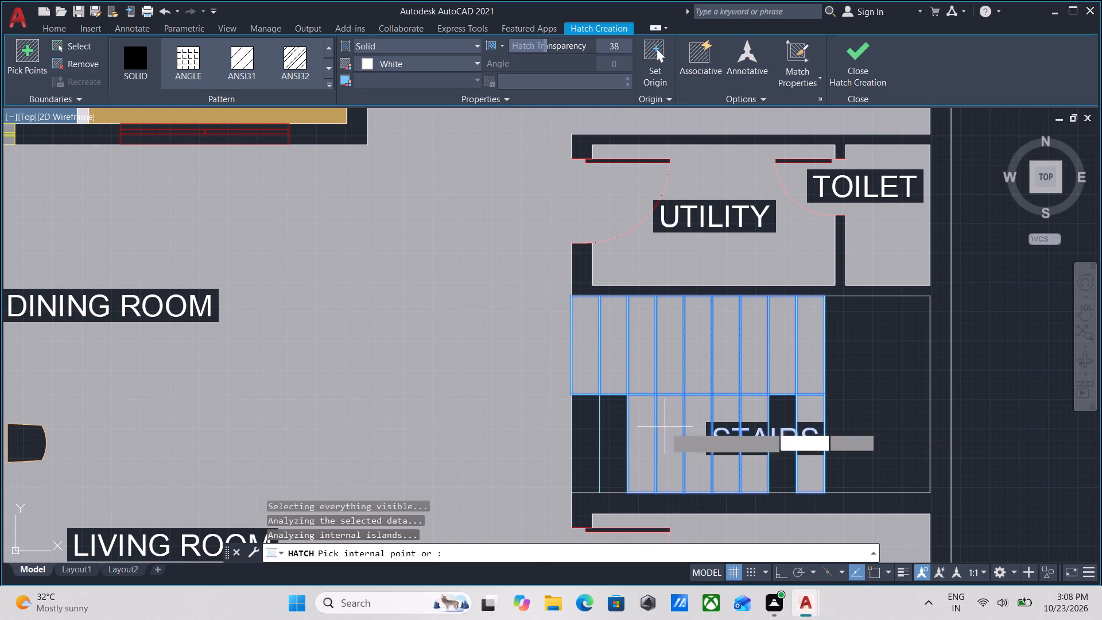
click(612, 427)
click(583, 431)
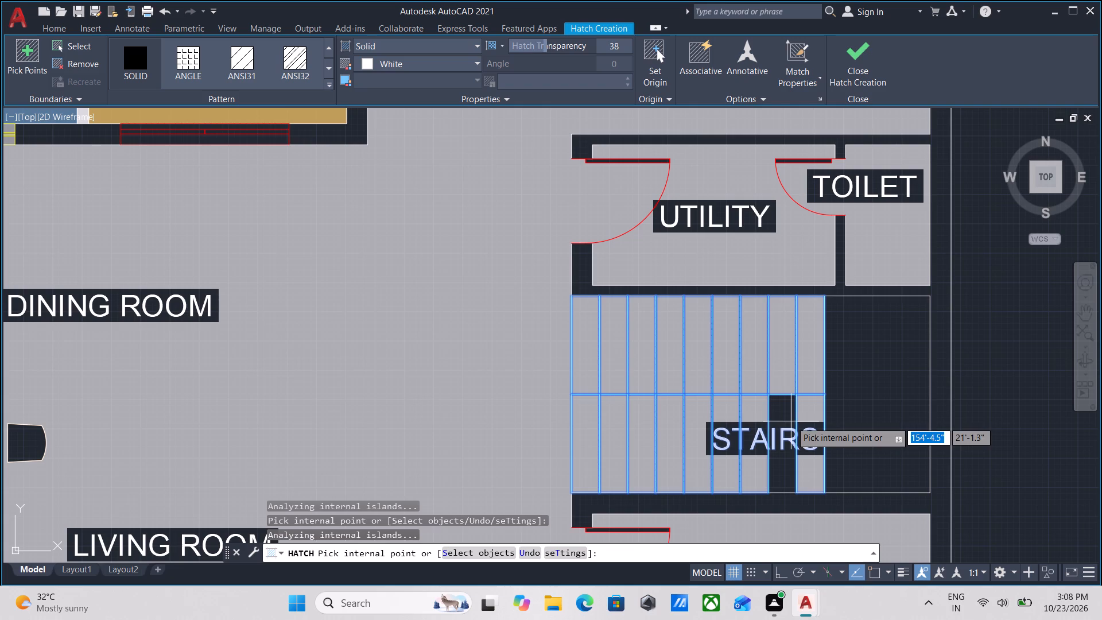
click(782, 419)
Add the stair landing to the white solid hatch at transparency 38 and finish the hatch.
click(878, 392)
scroll(878, 392, down, 3)
middle_drag(878, 390, 878, 363)
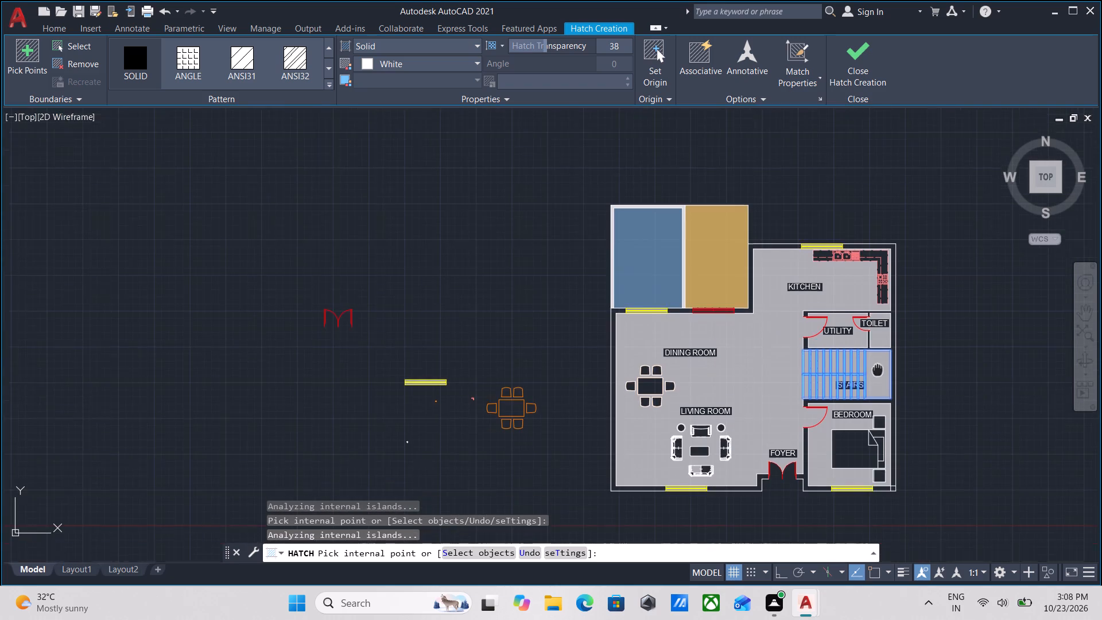
middle_drag(878, 363, 878, 327)
scroll(812, 436, up, 1)
scroll(653, 348, down, 2)
middle_drag(653, 348, 637, 403)
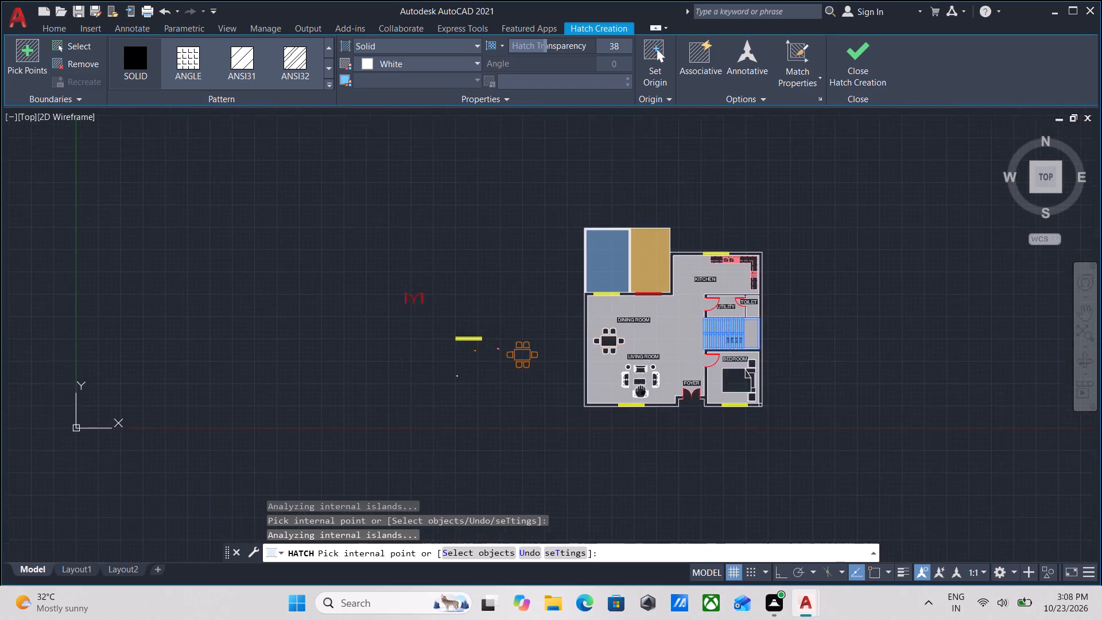
middle_drag(637, 403, 631, 425)
scroll(658, 312, up, 2)
key(Escape)
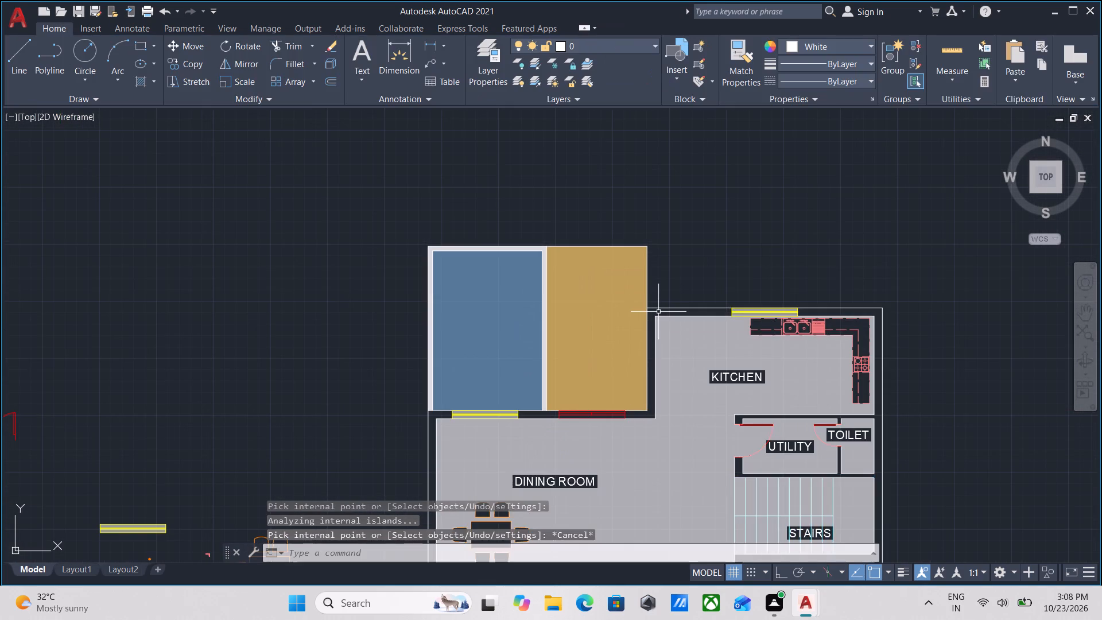
Erase the two overlapping solid hatches, including the orange one, from the area beside the blue pool.
scroll(658, 312, down, 2)
scroll(626, 374, up, 3)
scroll(618, 397, down, 1)
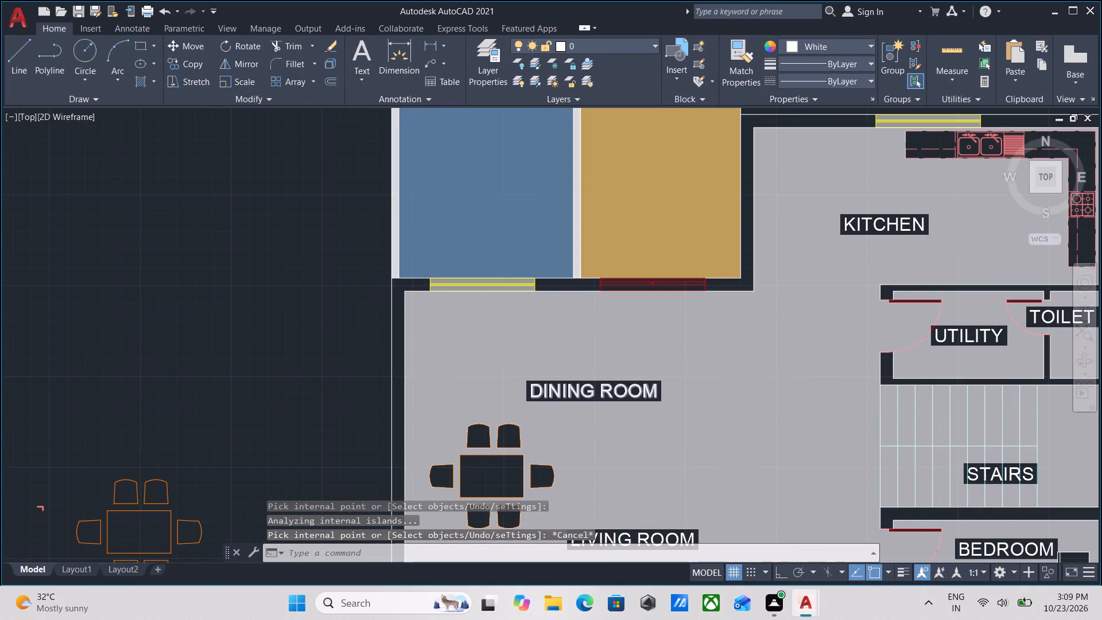
middle_drag(618, 397, 614, 452)
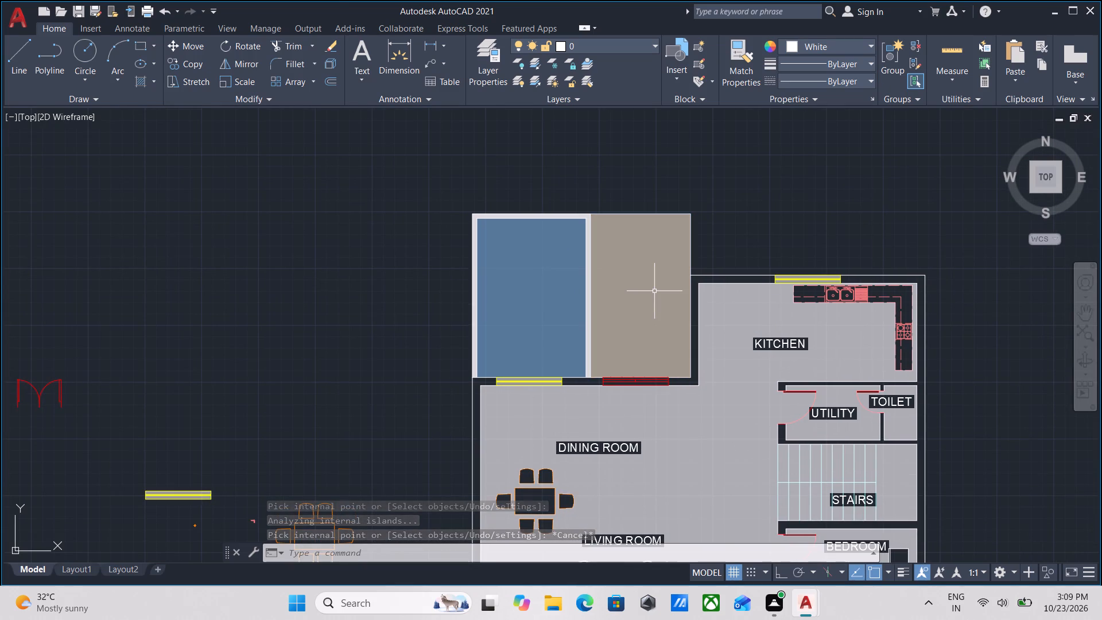
click(654, 291)
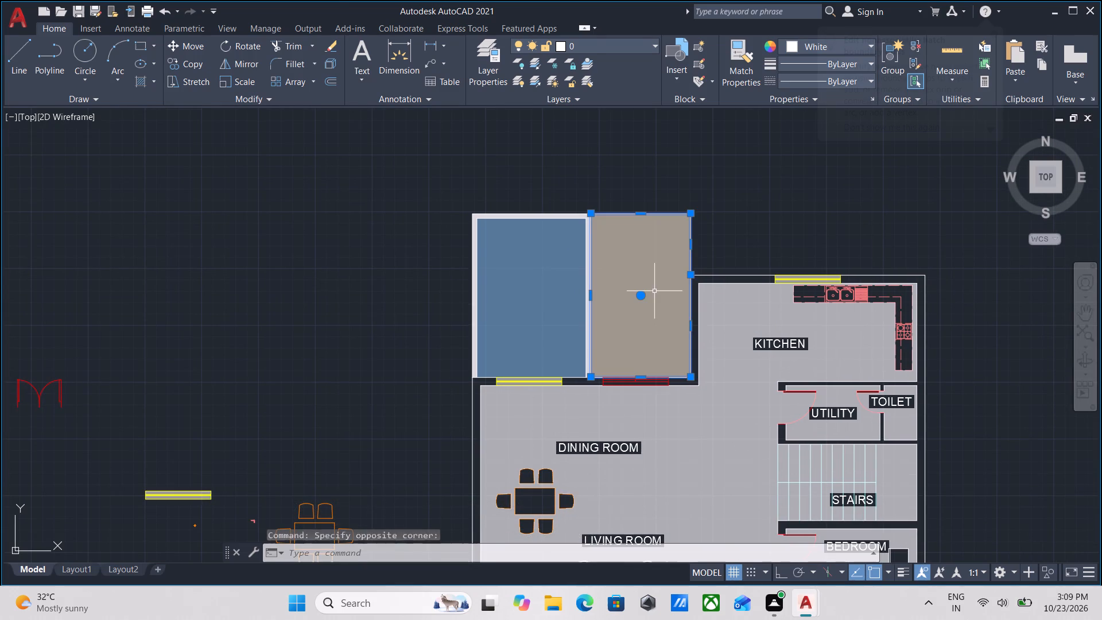
right_click(654, 291)
click(704, 317)
scroll(672, 308, up, 1)
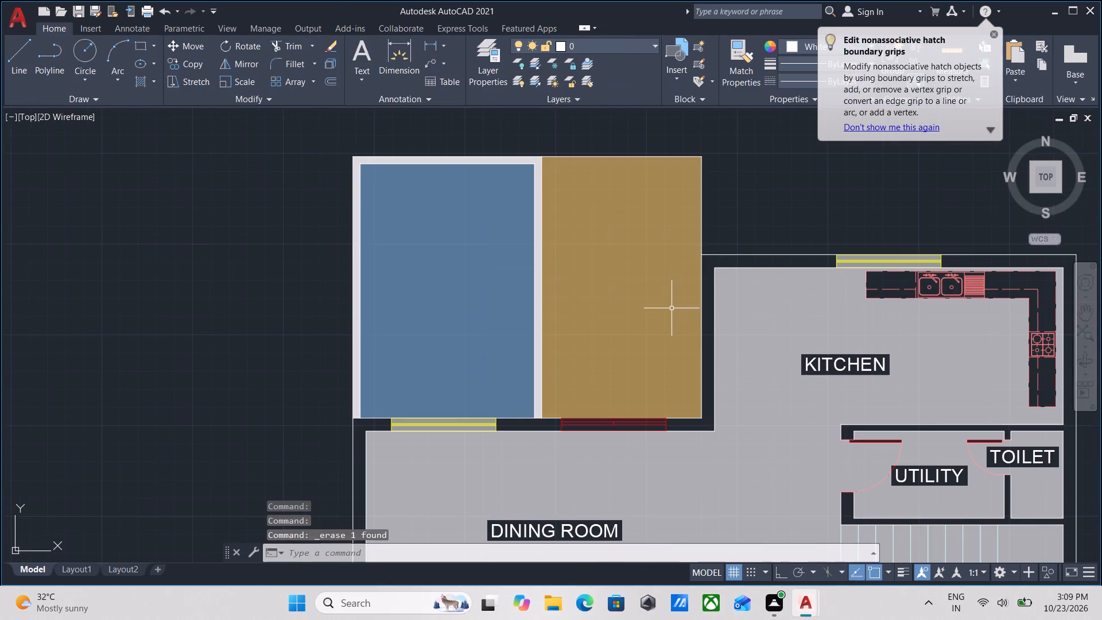
click(661, 305)
right_click(661, 305)
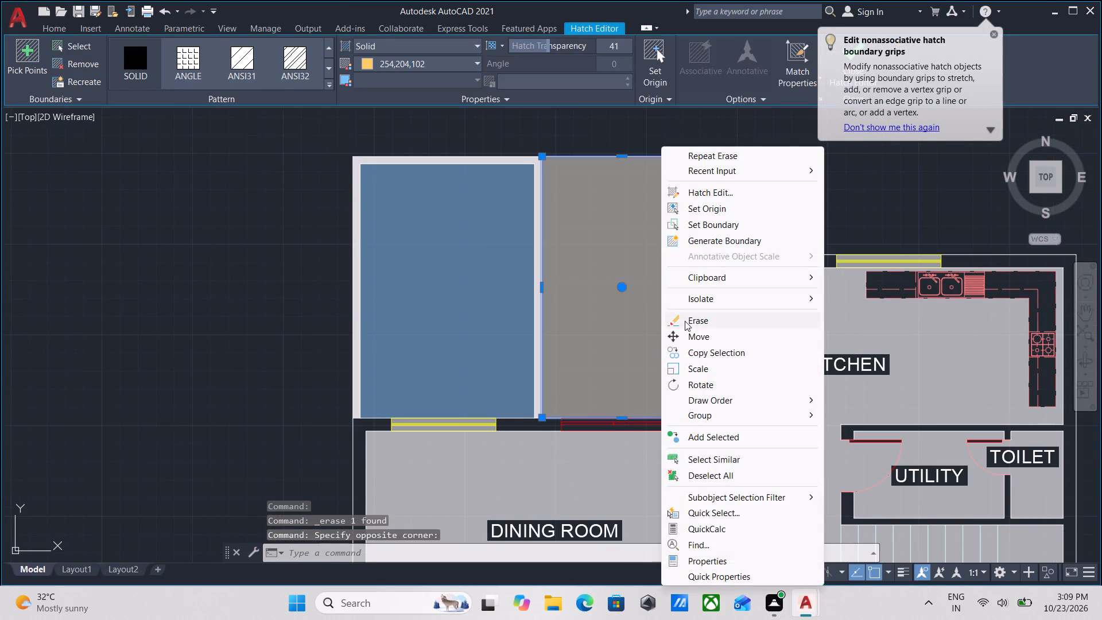
click(685, 321)
Copy the KITCHEN label into the emptied area between the pool and the kitchen.
scroll(596, 297, down, 1)
middle_drag(596, 297, 597, 275)
scroll(773, 315, up, 3)
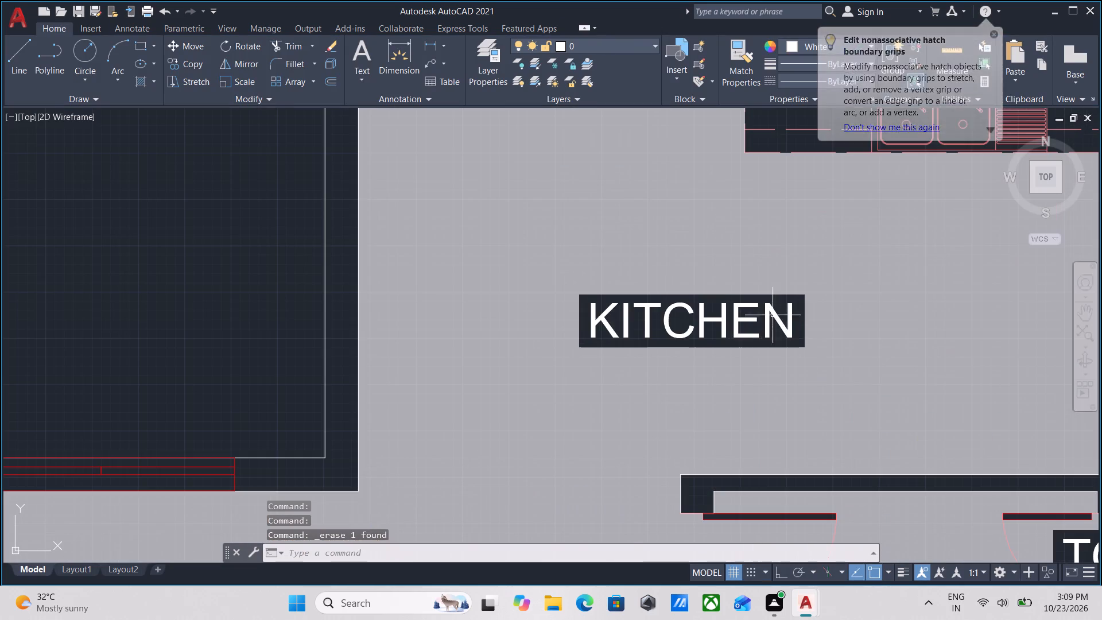
click(754, 334)
text(CO)
key(Return)
click(754, 334)
scroll(380, 208, down, 1)
middle_drag(379, 208, 740, 244)
click(620, 243)
key(Escape)
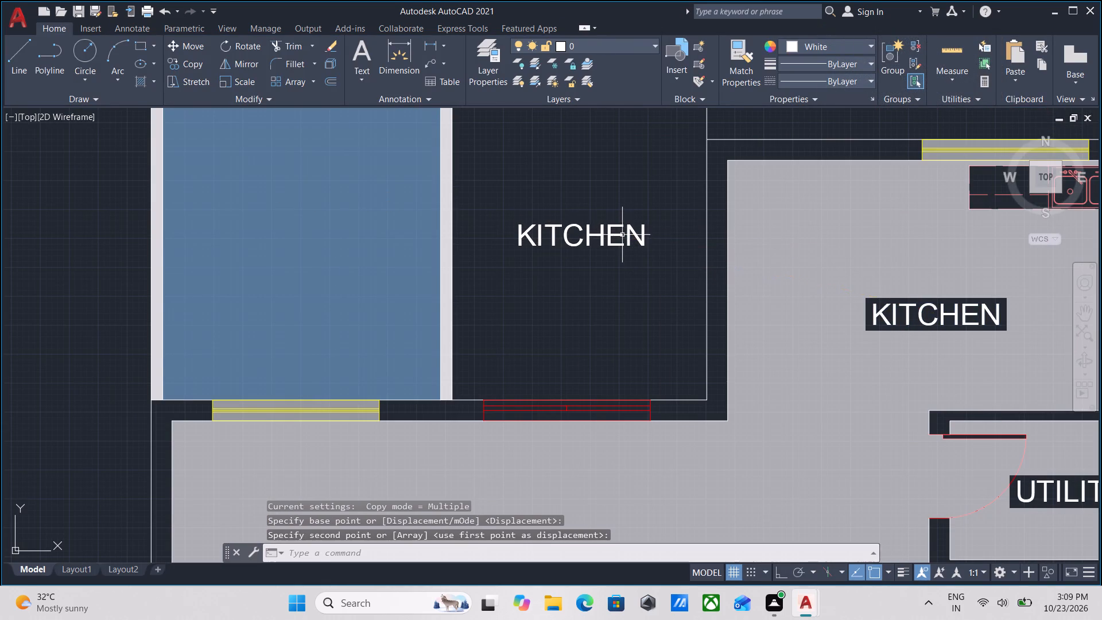
Change the text of the copied KITCHEN label beside the pool to POOL DECK.
click(576, 231)
double_click(535, 228)
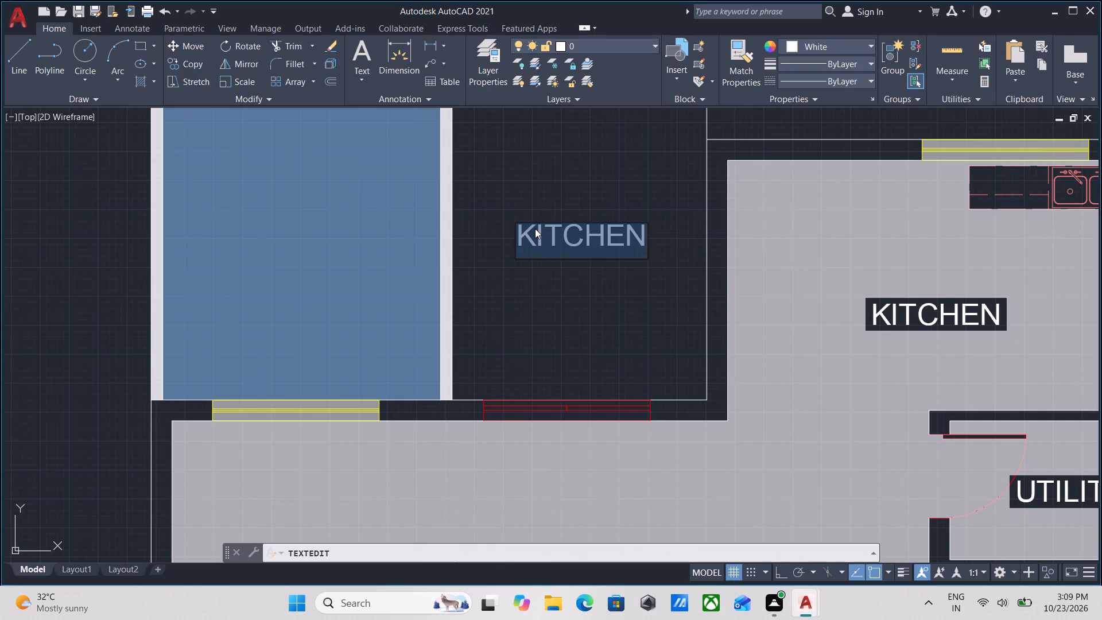
key(p)
text(OO)
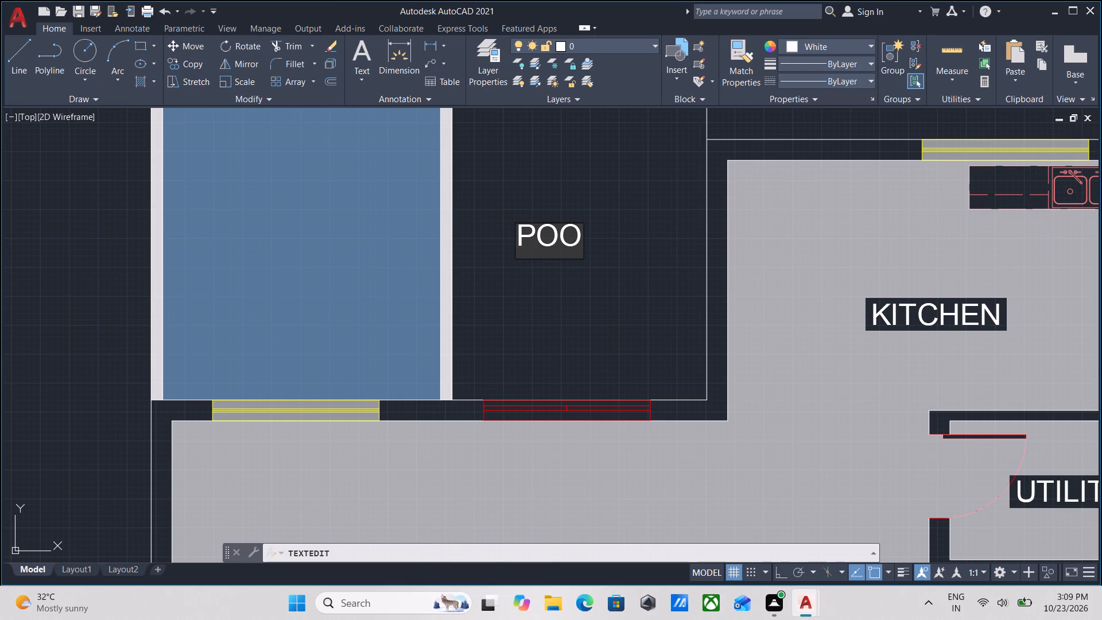
key(l)
key(space)
text(DECK)
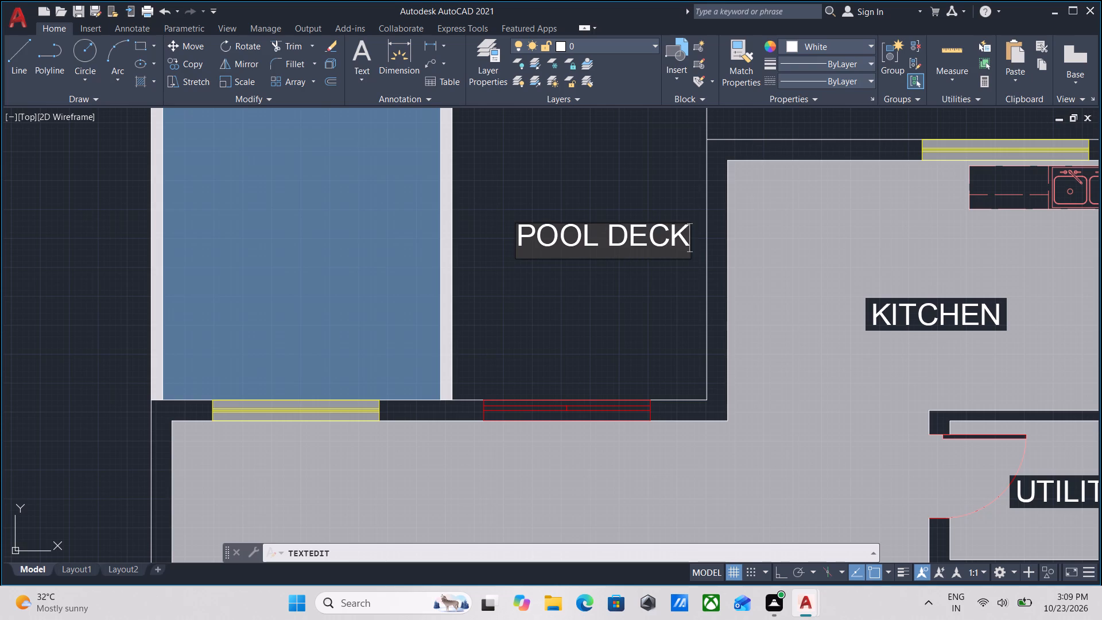
key(Return)
key(Return)
Erase the blue solid hatch from the pool area above the dining room.
scroll(535, 228, down, 2)
middle_drag(535, 228, 538, 267)
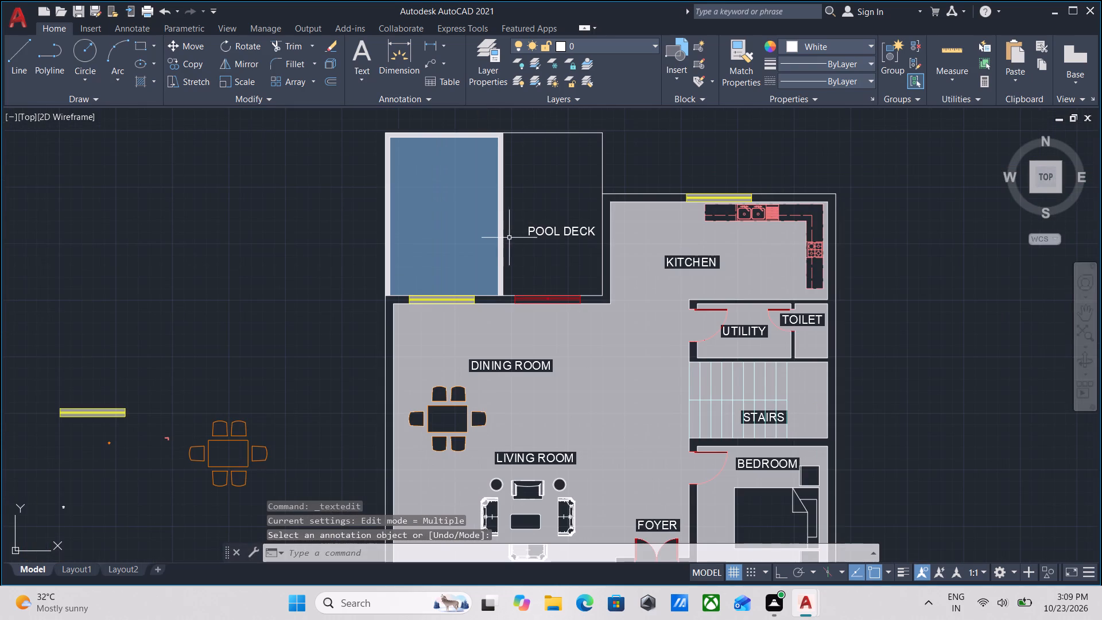
scroll(509, 238, up, 1)
middle_drag(509, 238, 570, 299)
click(494, 269)
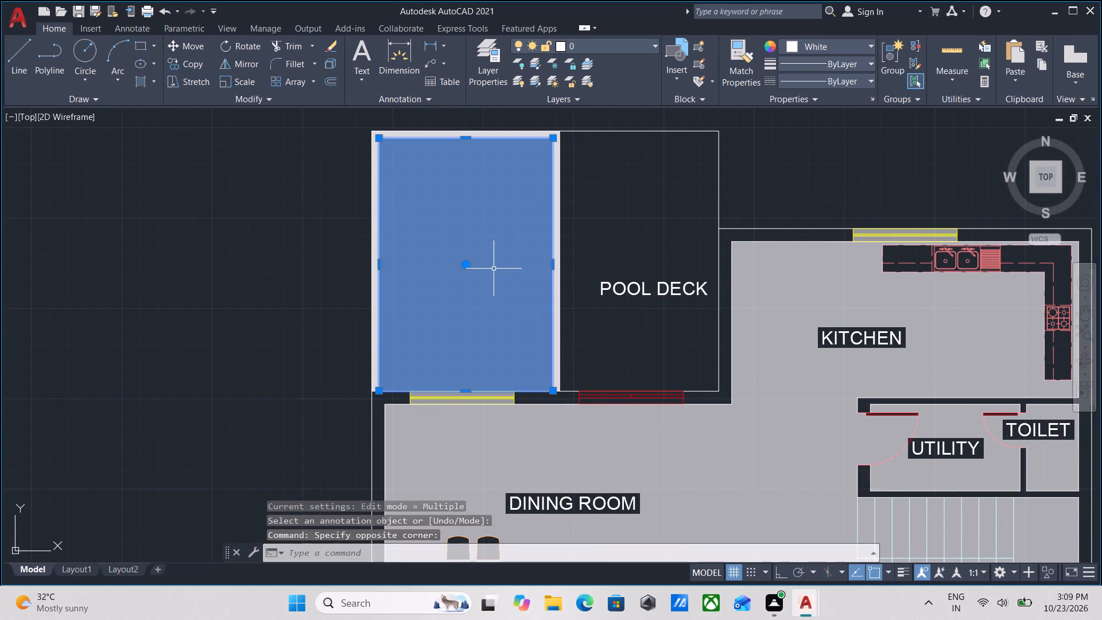
right_click(494, 269)
click(545, 319)
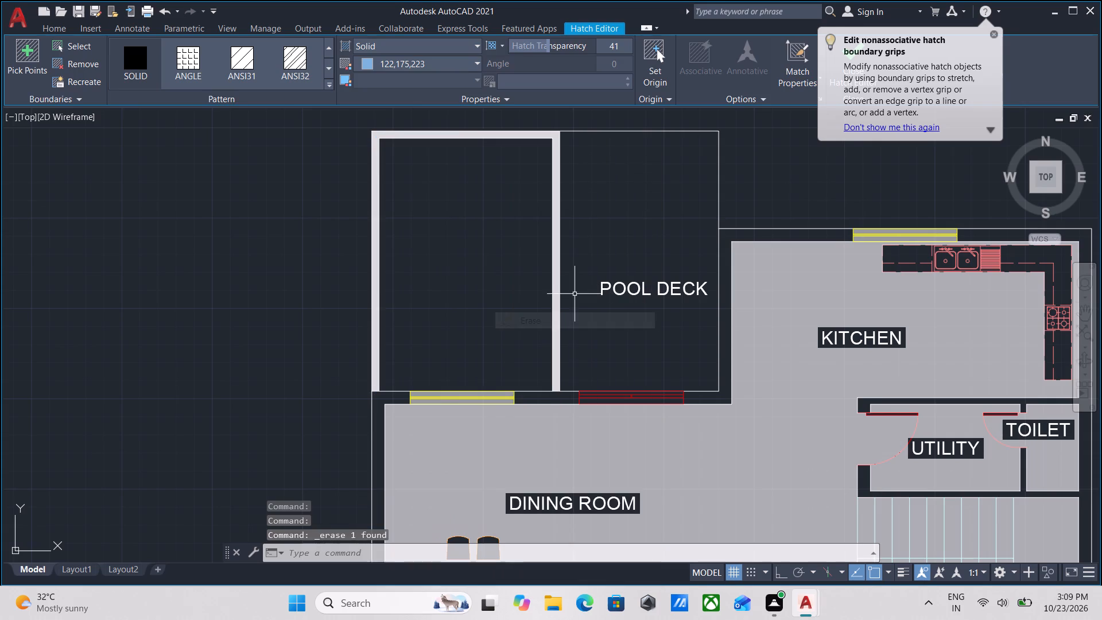
Copy the POOL DECK label into the middle of the adjoining pool area.
click(620, 297)
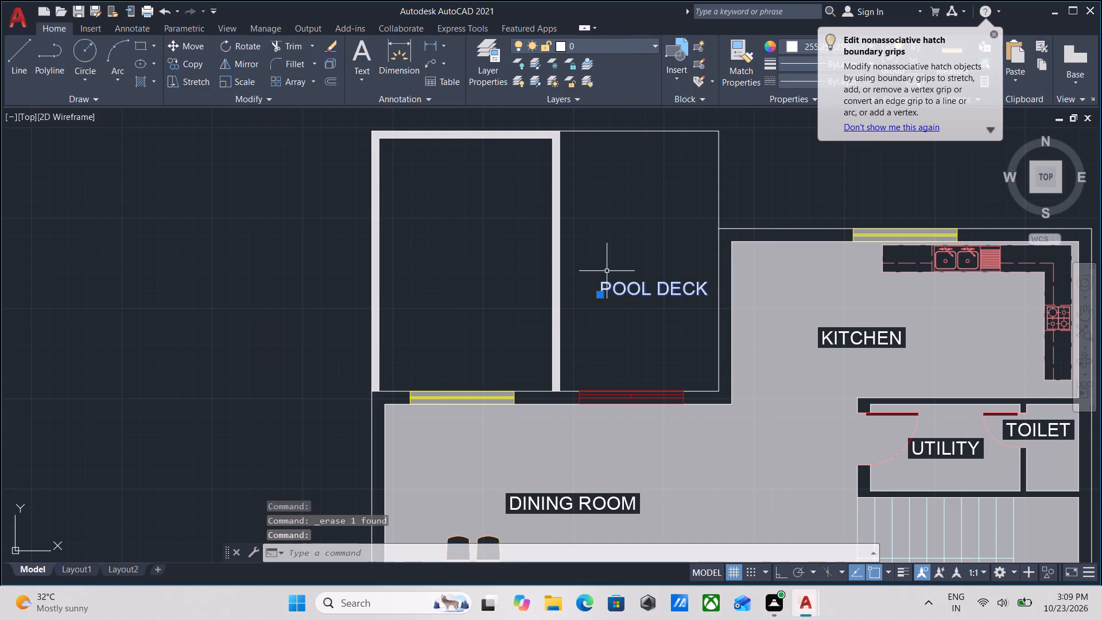
text(CO)
key(Return)
click(599, 292)
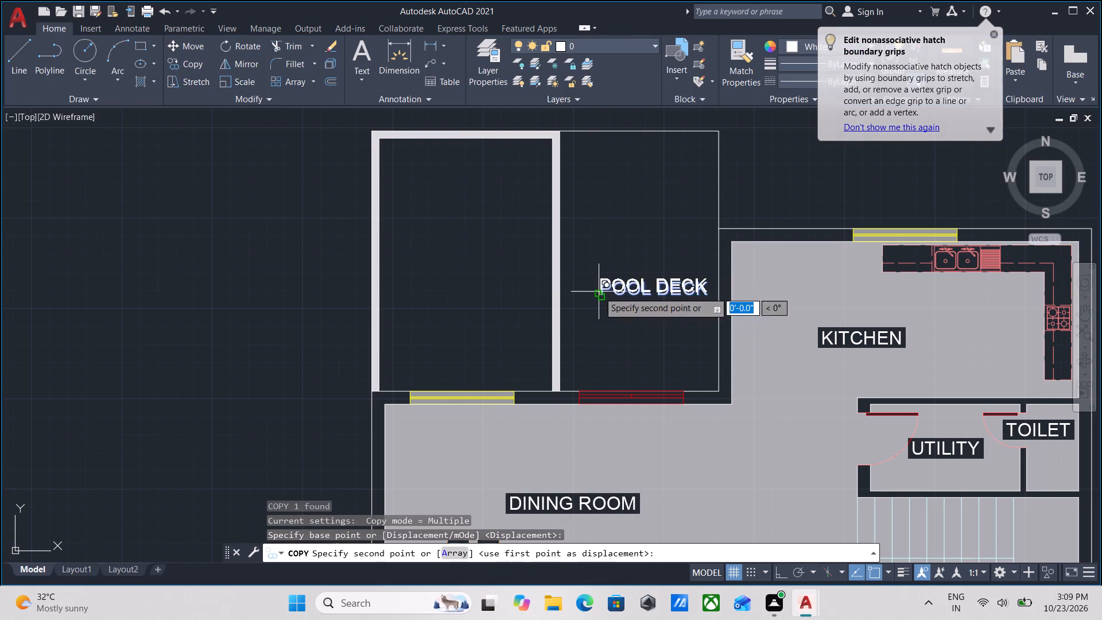
click(413, 289)
key(Escape)
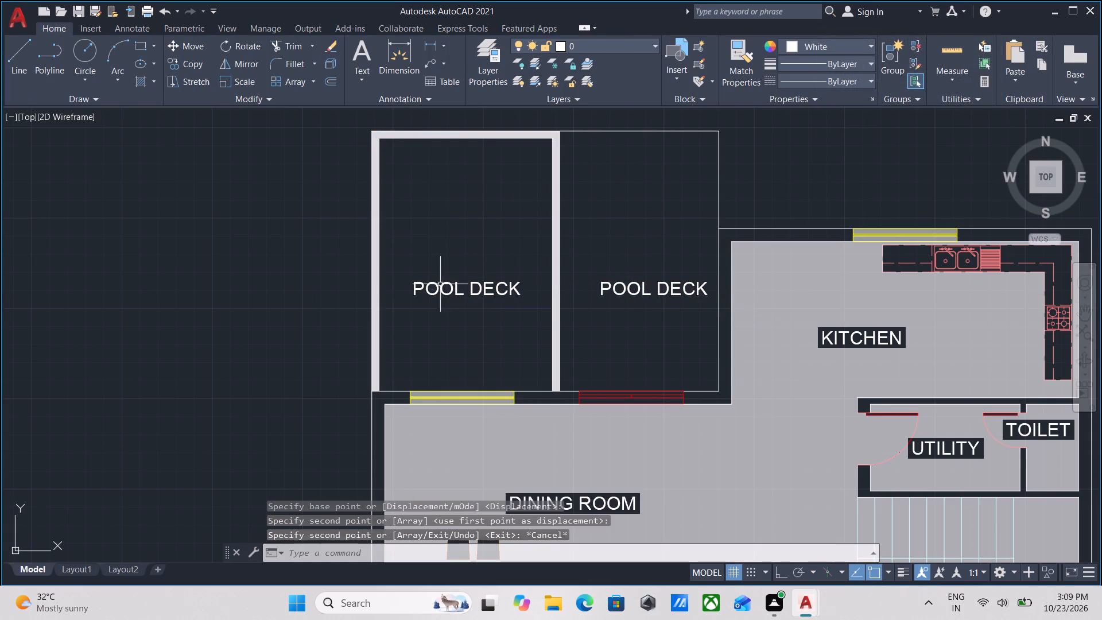
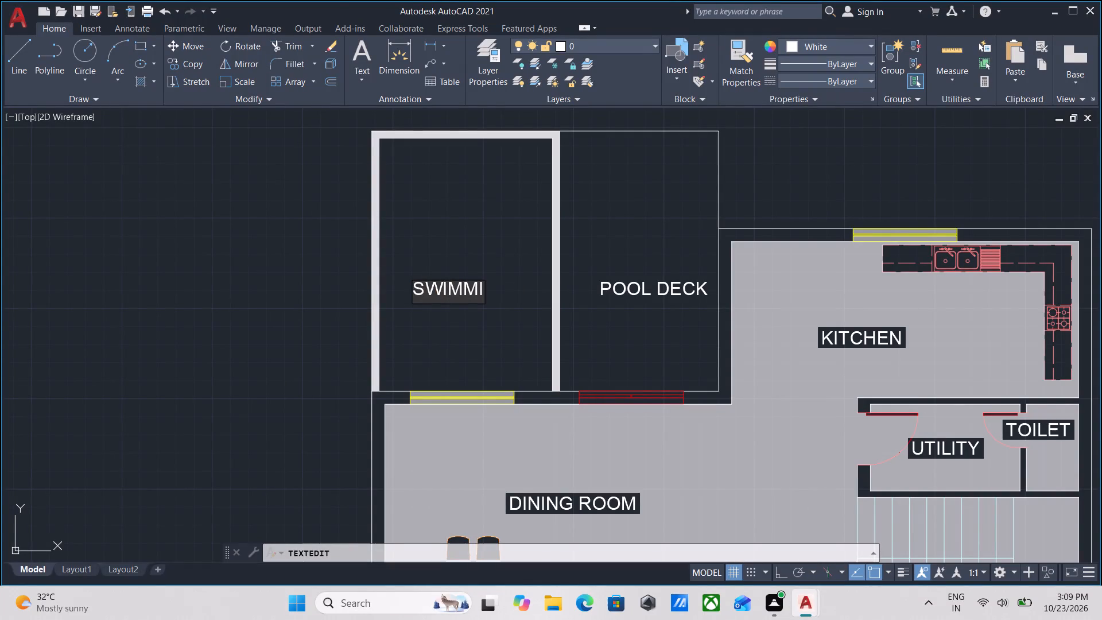
Finish changing the copied label in the pool area to read SWIMMING POOL.
text(NG)
key(space)
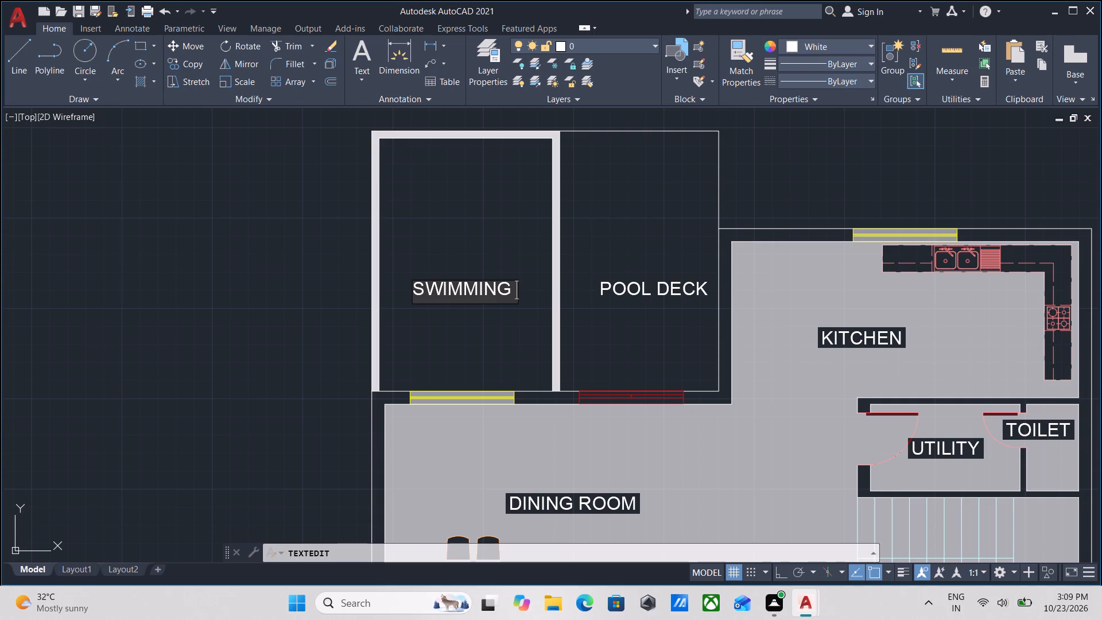
text(POO)
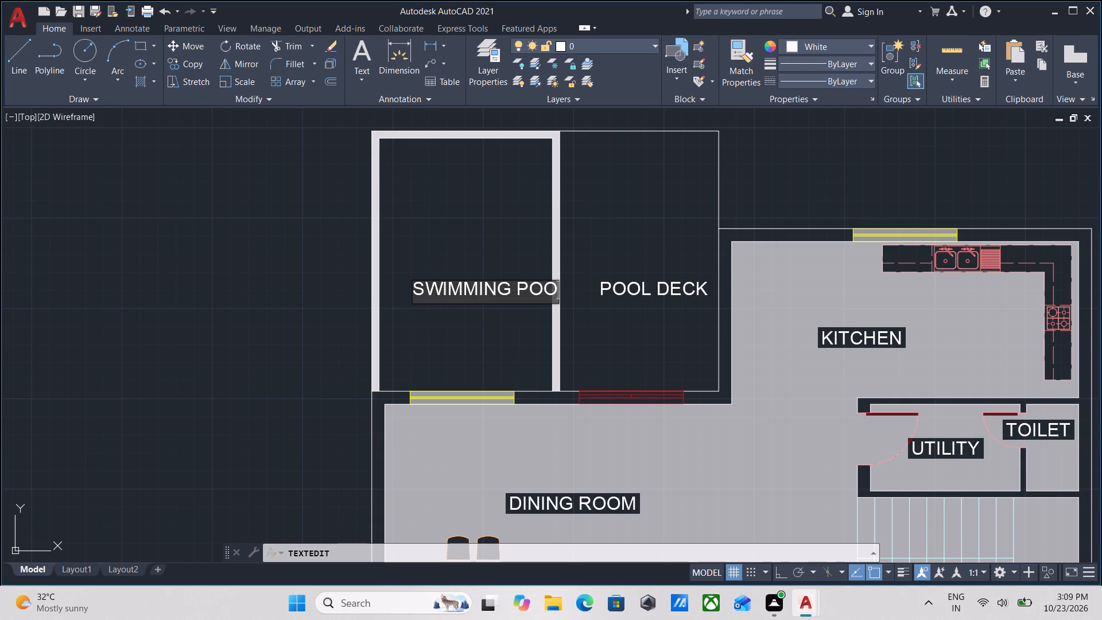
key(l)
key(Return)
key(Return)
Move the SWIMMING POOL label sideways so it fits between the pool's white borders.
scroll(455, 307, up, 1)
click(490, 317)
click(467, 269)
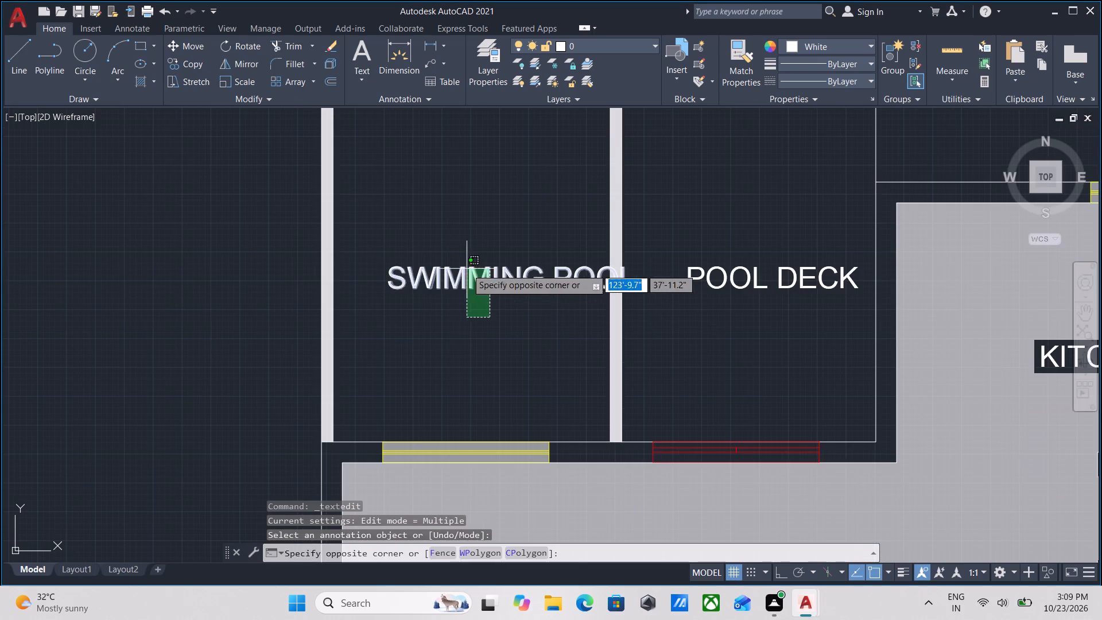
click(388, 289)
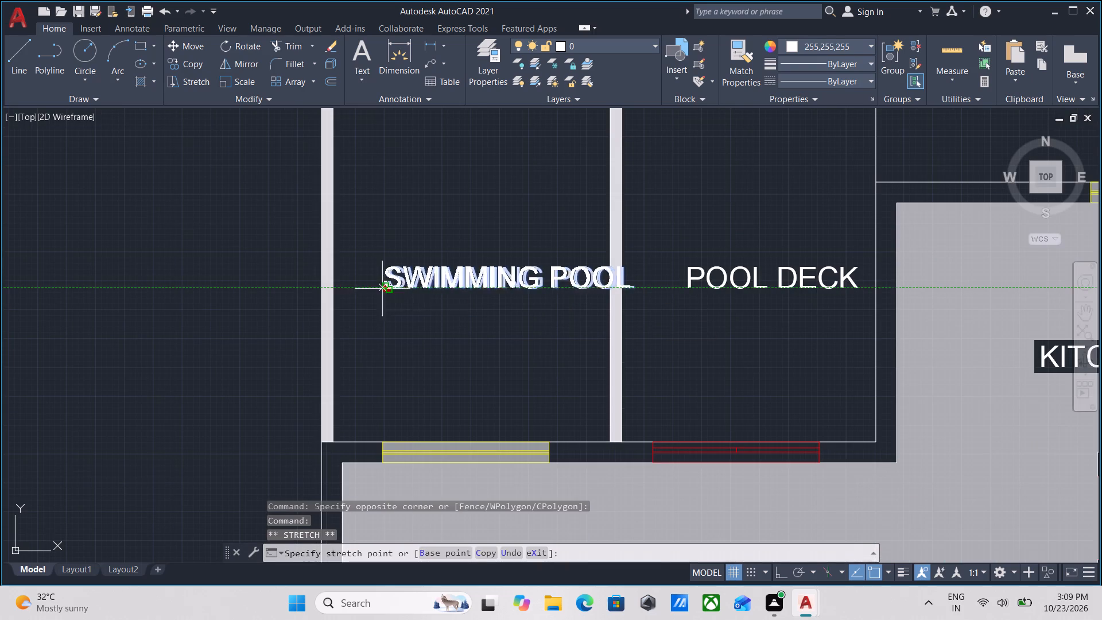
click(350, 289)
scroll(355, 287, down, 2)
middle_drag(355, 288, 358, 309)
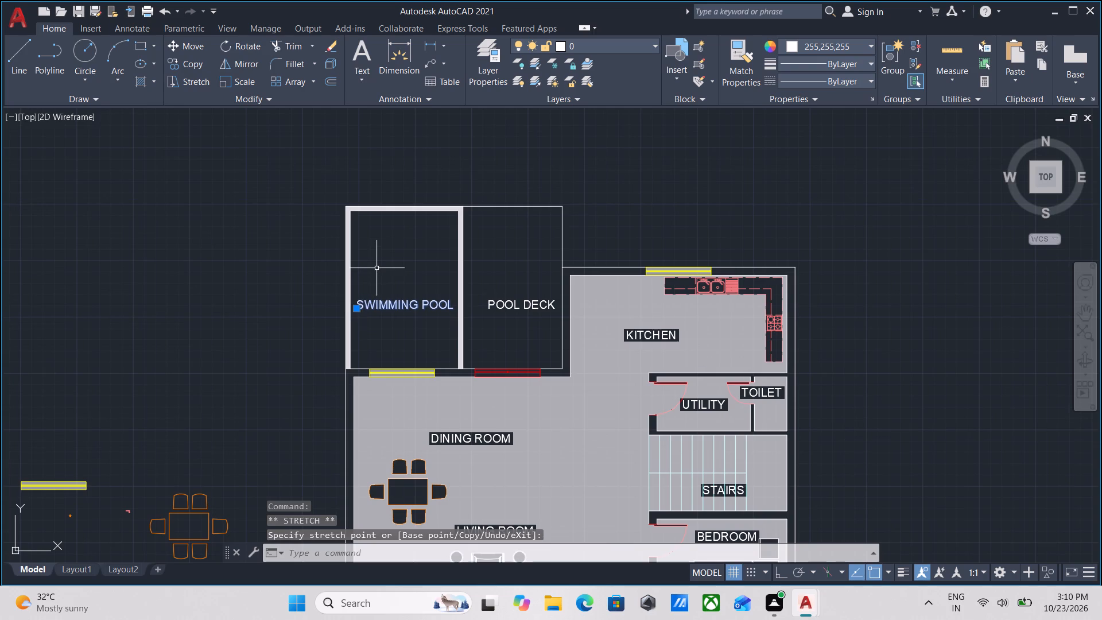
Fill the swimming pool area with a solid hatch in light blue 122,175,223.
key(h)
key(Return)
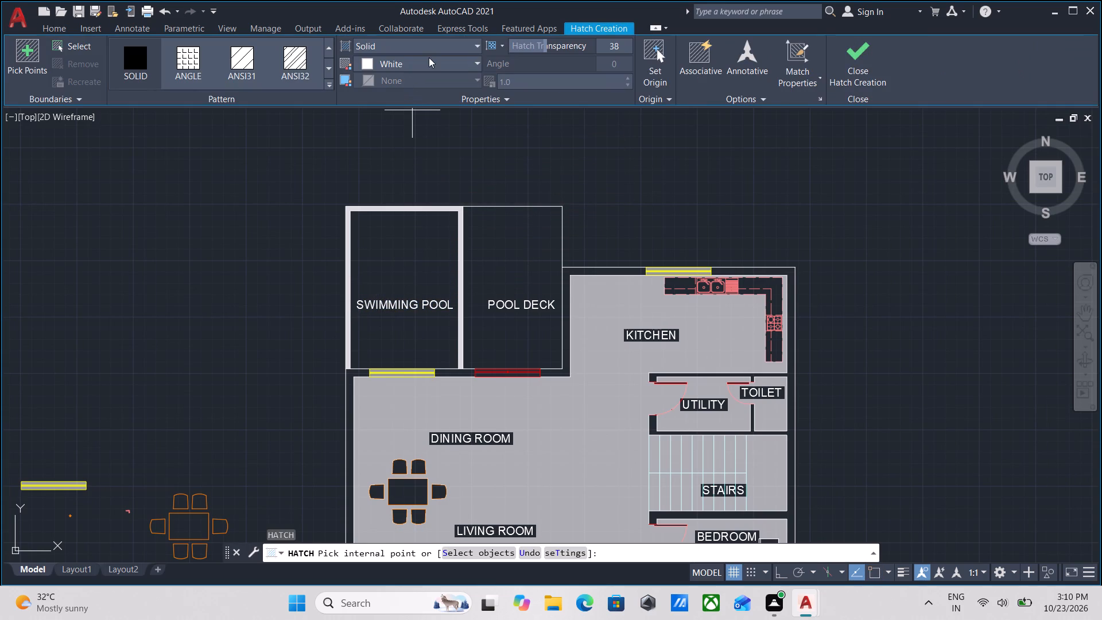
click(368, 64)
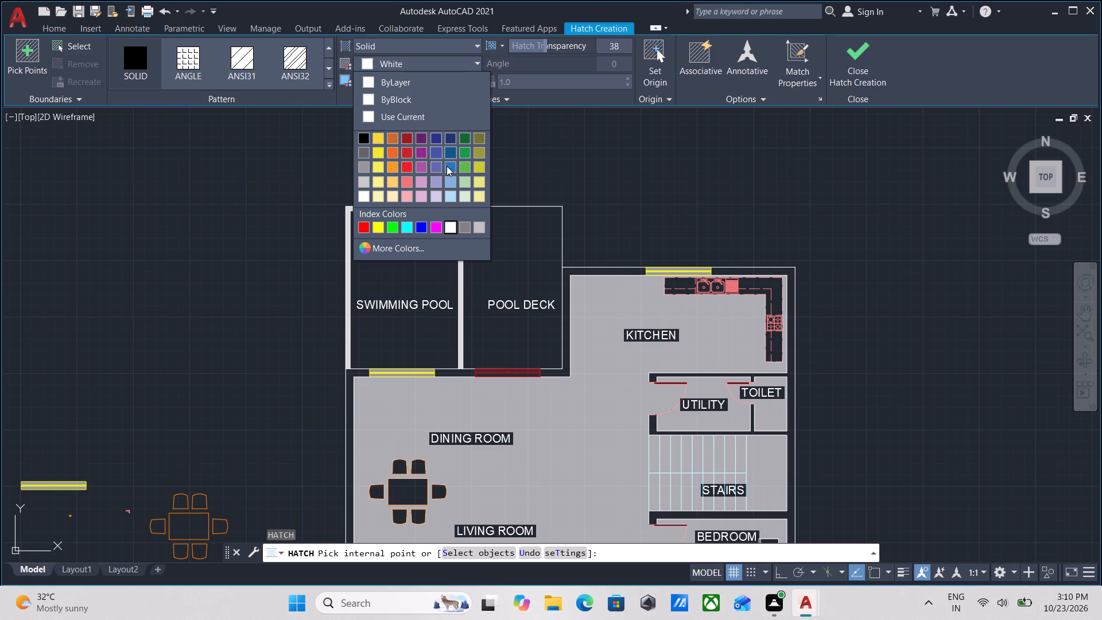
click(449, 180)
click(419, 251)
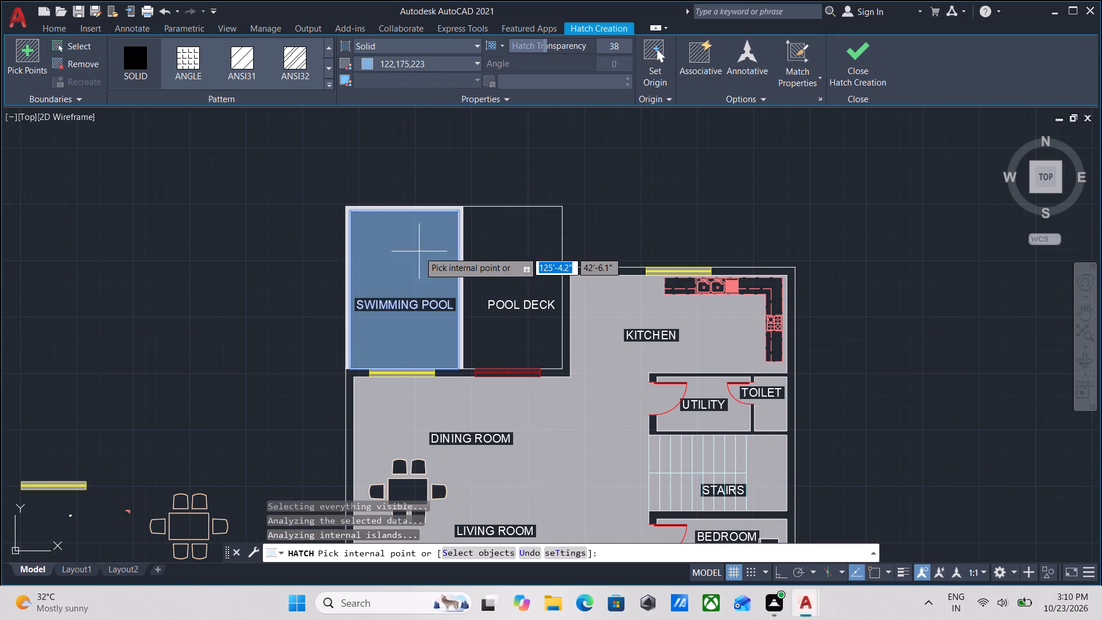
click(847, 58)
Fill the pool deck area with a solid hatch in orange 248,153,30.
key(h)
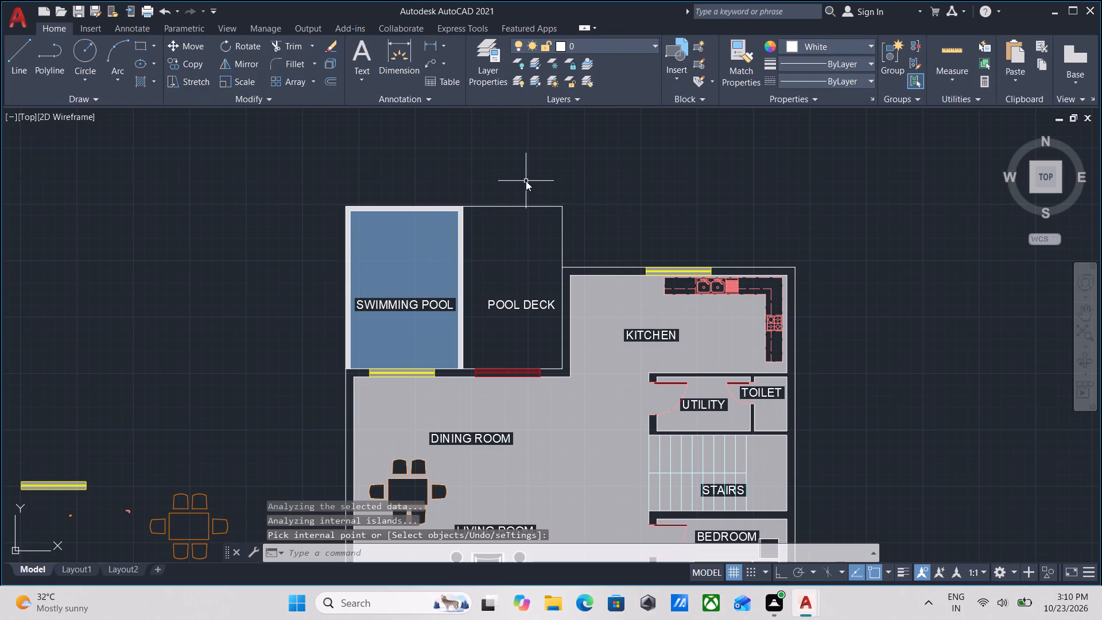
key(Return)
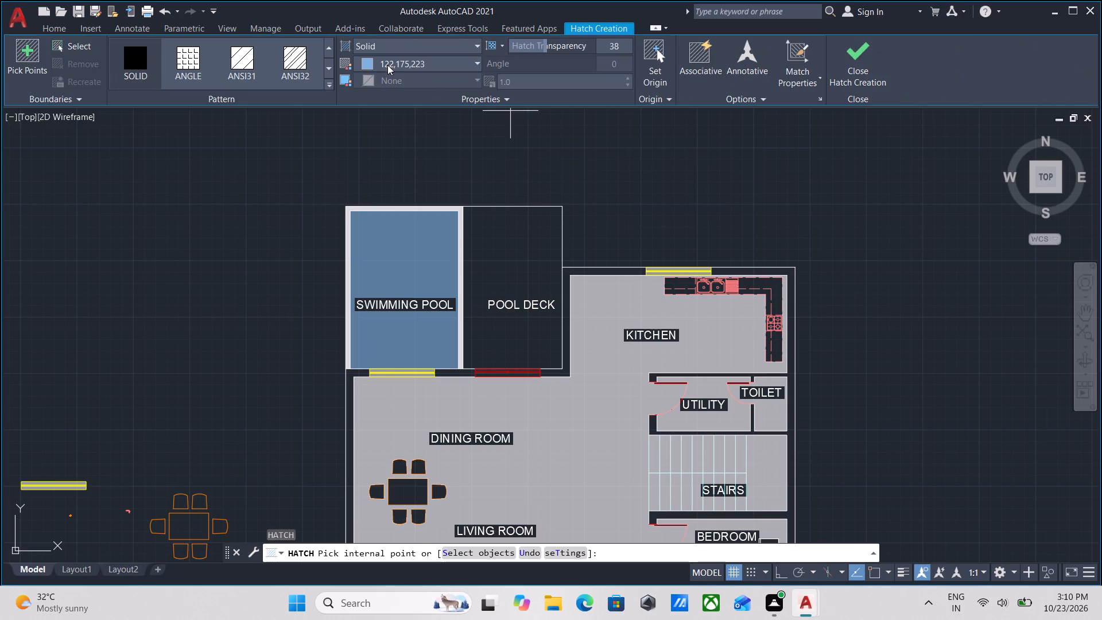
click(372, 60)
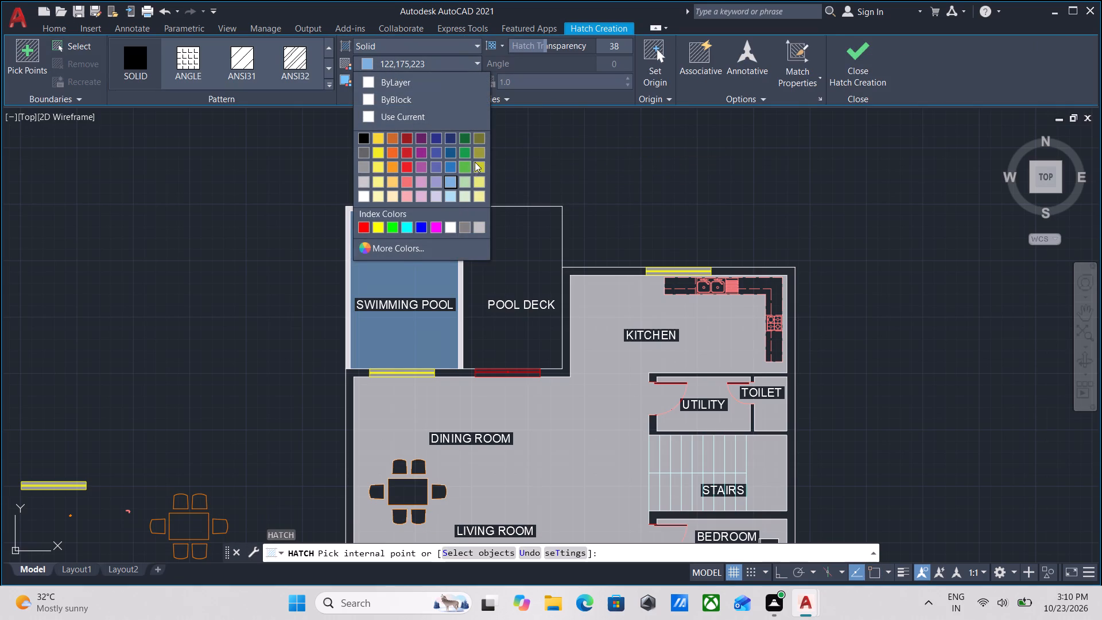
click(391, 168)
click(494, 244)
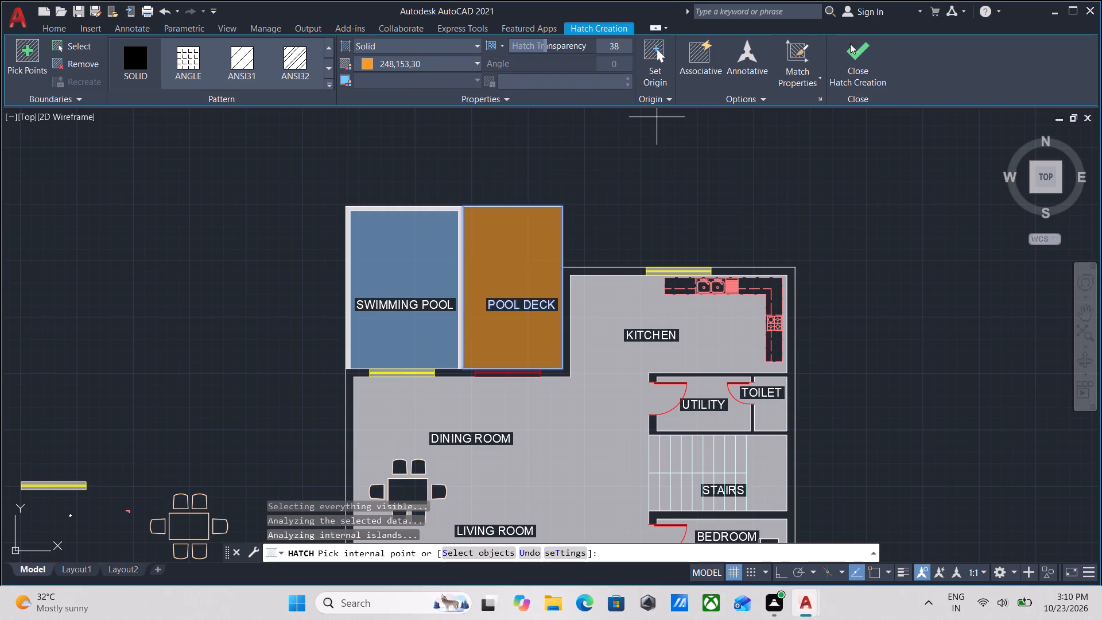
click(868, 49)
Apply a solid black 0,0,0 hatch to the exterior wall beside the stairs and its connected utility, toilet and bedroom walls.
scroll(829, 168, down, 2)
middle_drag(825, 197, 680, 185)
scroll(649, 327, up, 2)
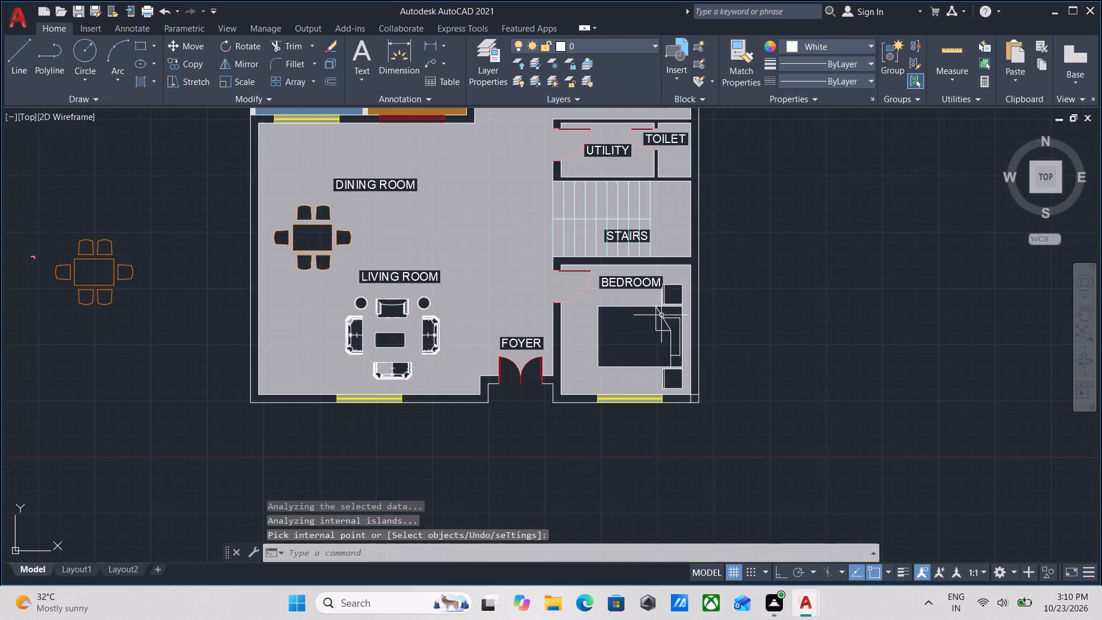
scroll(780, 203, down, 3)
middle_drag(781, 202, 579, 268)
scroll(781, 202, up, 1)
scroll(579, 268, up, 1)
scroll(516, 368, up, 2)
scroll(518, 361, down, 1)
middle_drag(518, 361, 543, 384)
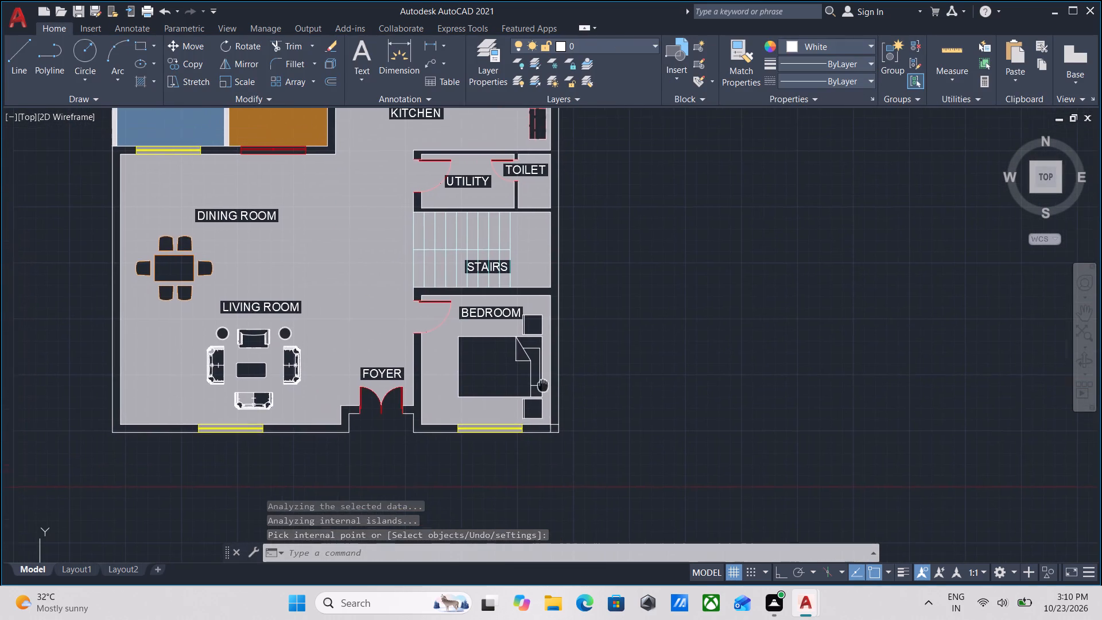
scroll(584, 346, down, 2)
middle_drag(584, 346, 618, 320)
scroll(618, 316, up, 2)
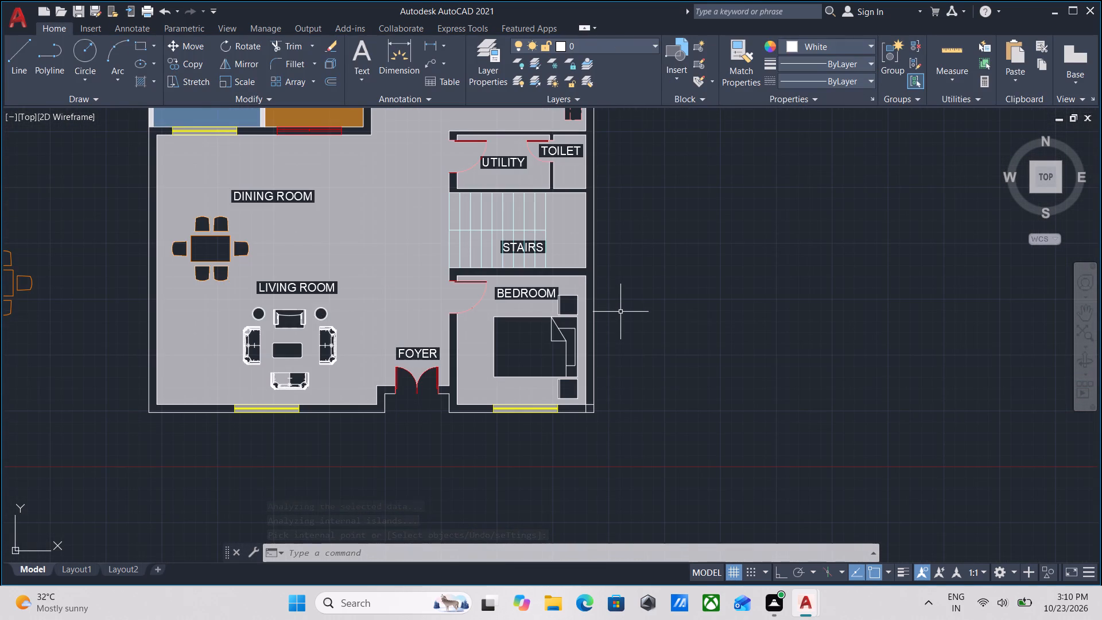
key(h)
key(Return)
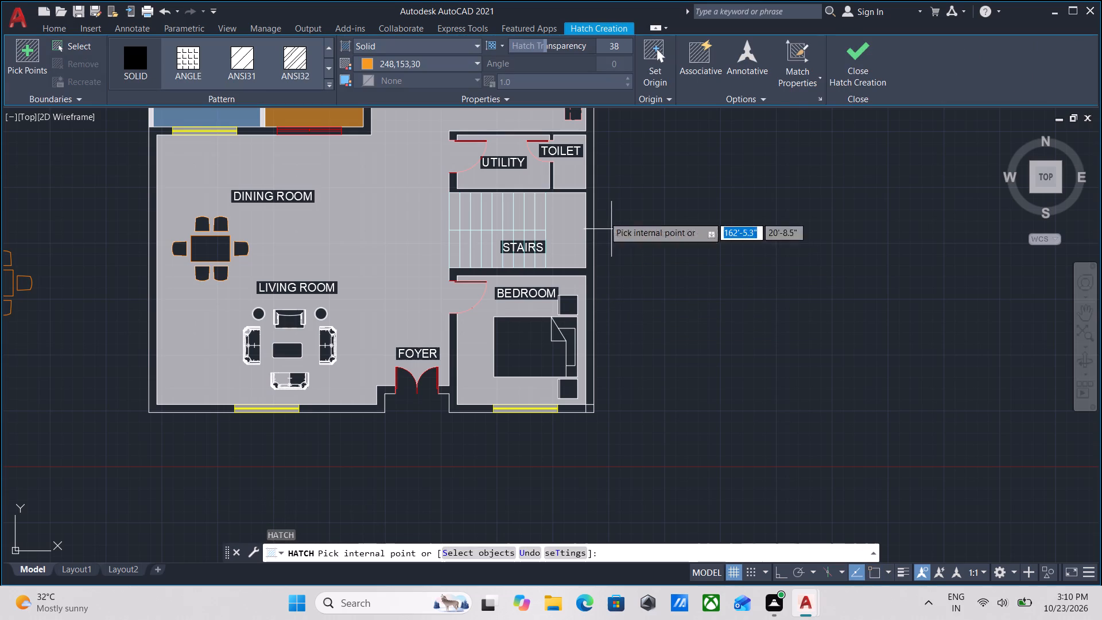
click(145, 69)
click(125, 70)
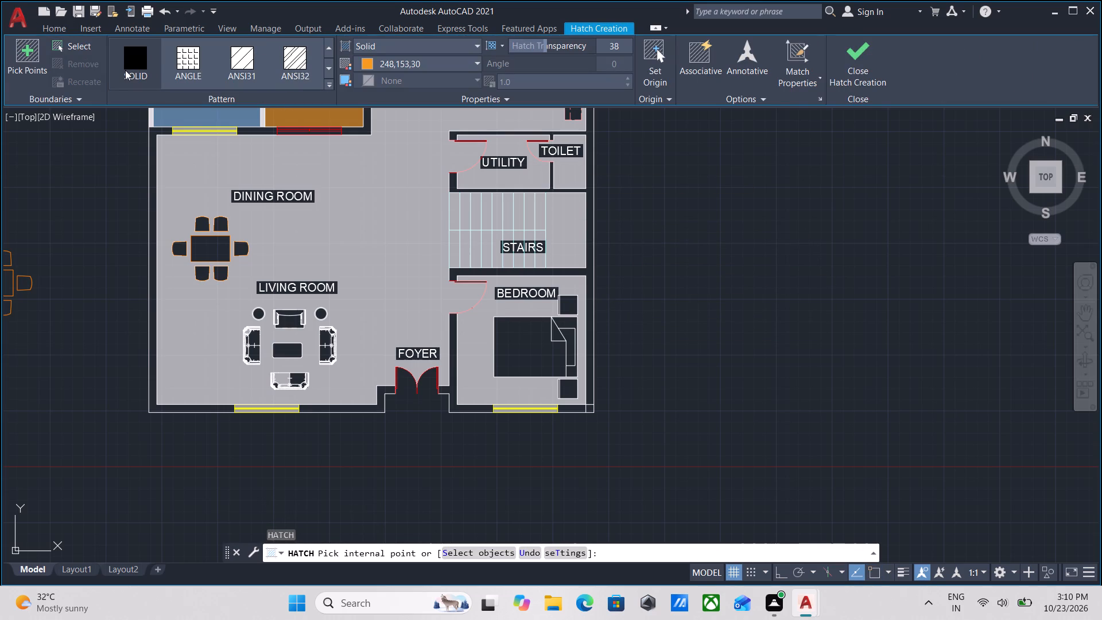
click(368, 60)
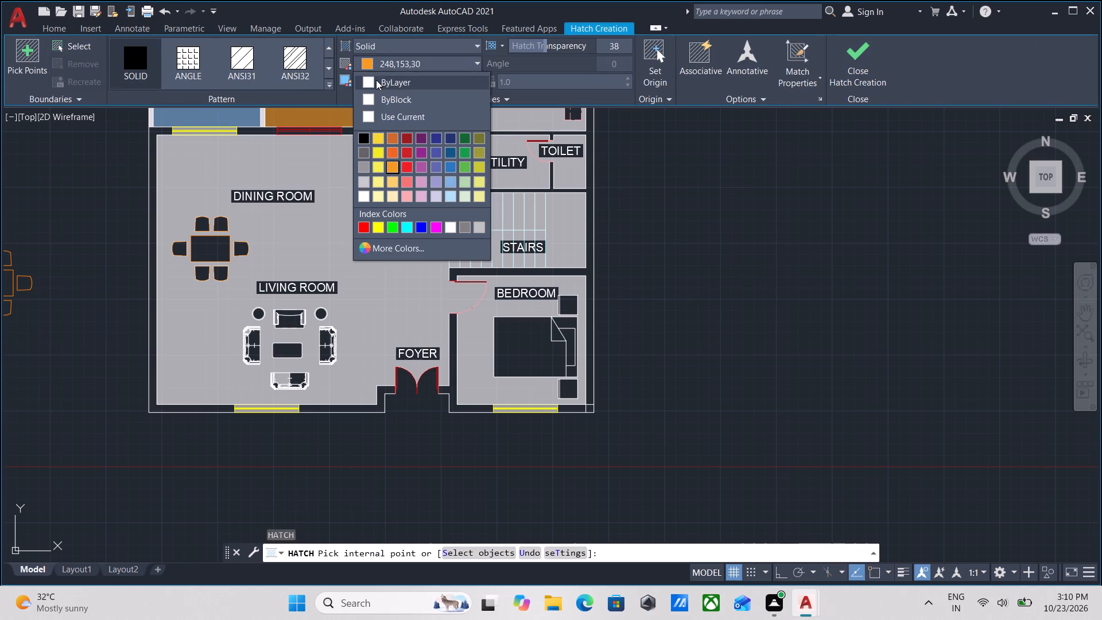
click(359, 137)
scroll(576, 226, up, 1)
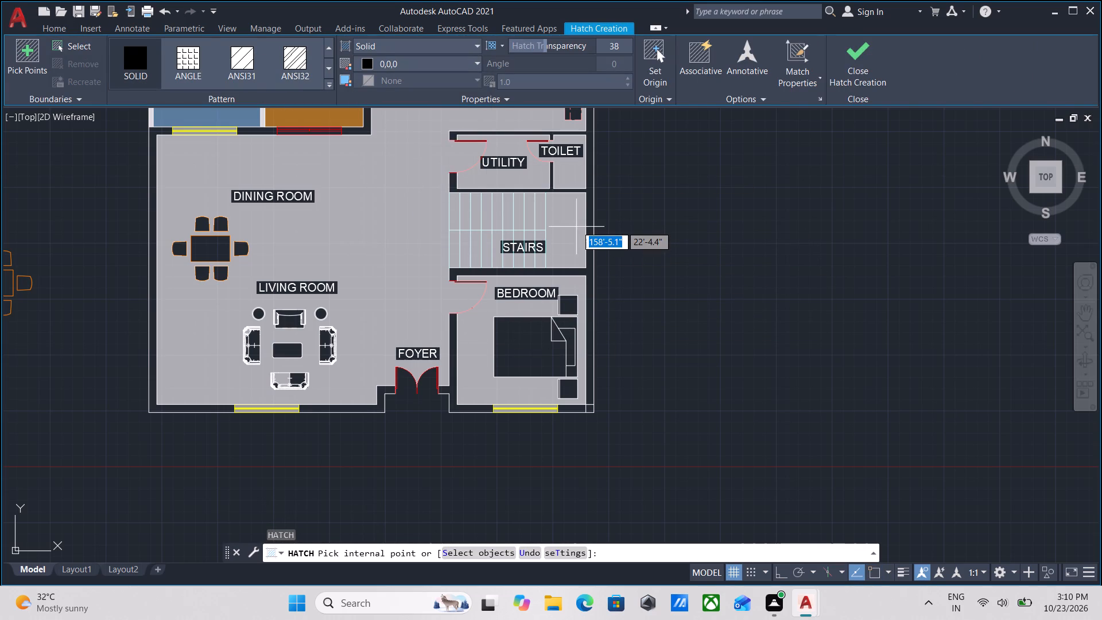
scroll(576, 226, up, 1)
click(607, 242)
Add the wall between bedroom and foyer and the living room's exterior walls to the black solid hatch.
scroll(548, 324, down, 2)
middle_drag(548, 321, 602, 217)
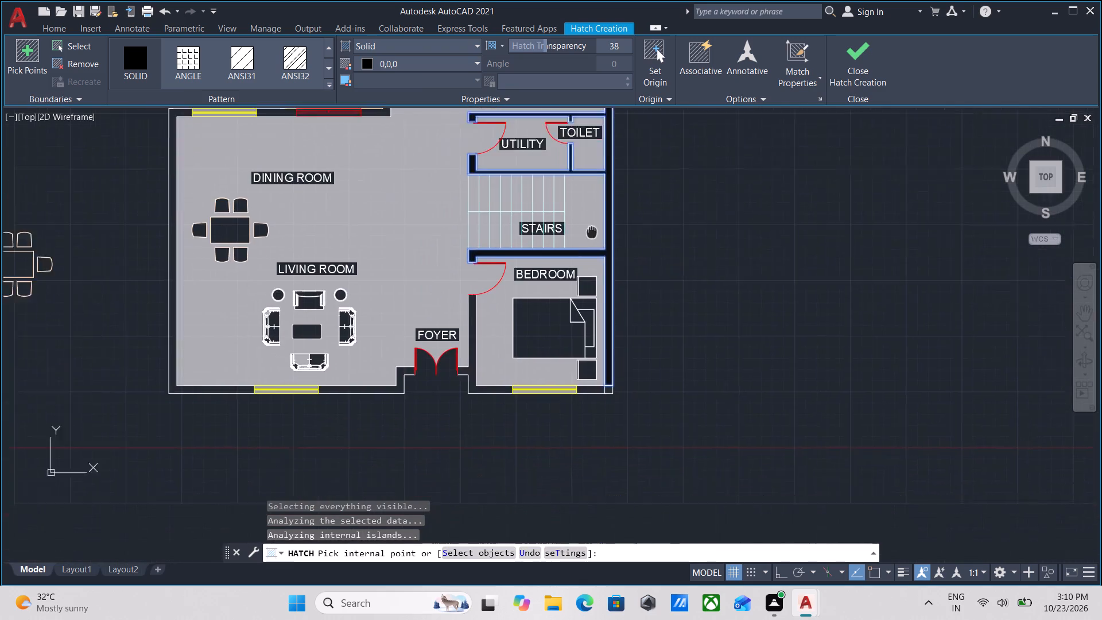
middle_drag(602, 217, 612, 203)
scroll(504, 288, up, 1)
click(497, 281)
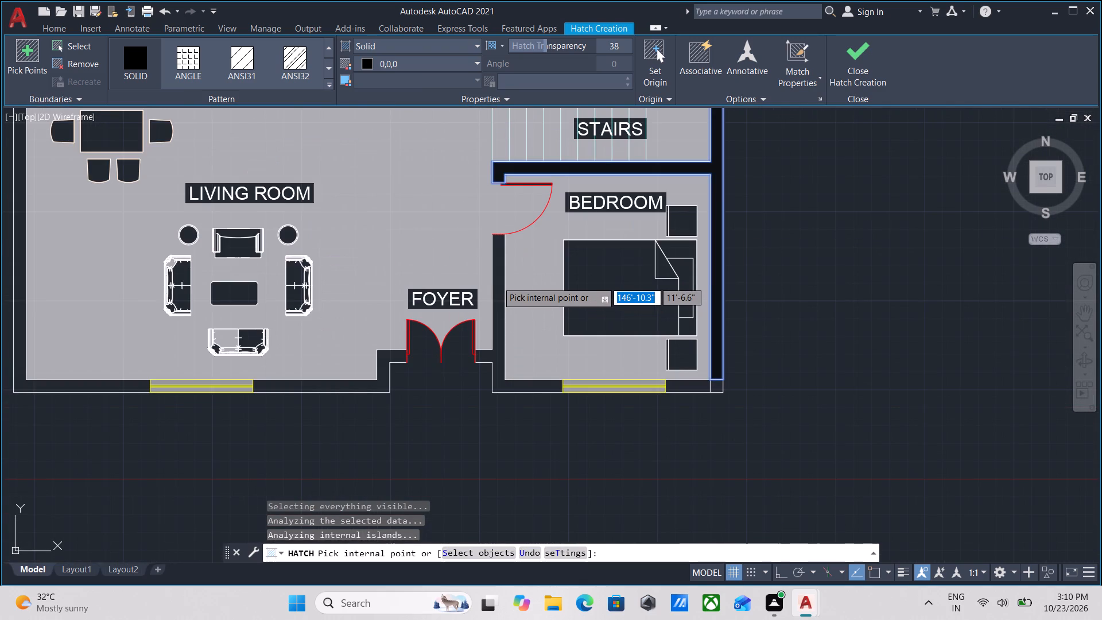
click(386, 374)
middle_drag(386, 374, 620, 389)
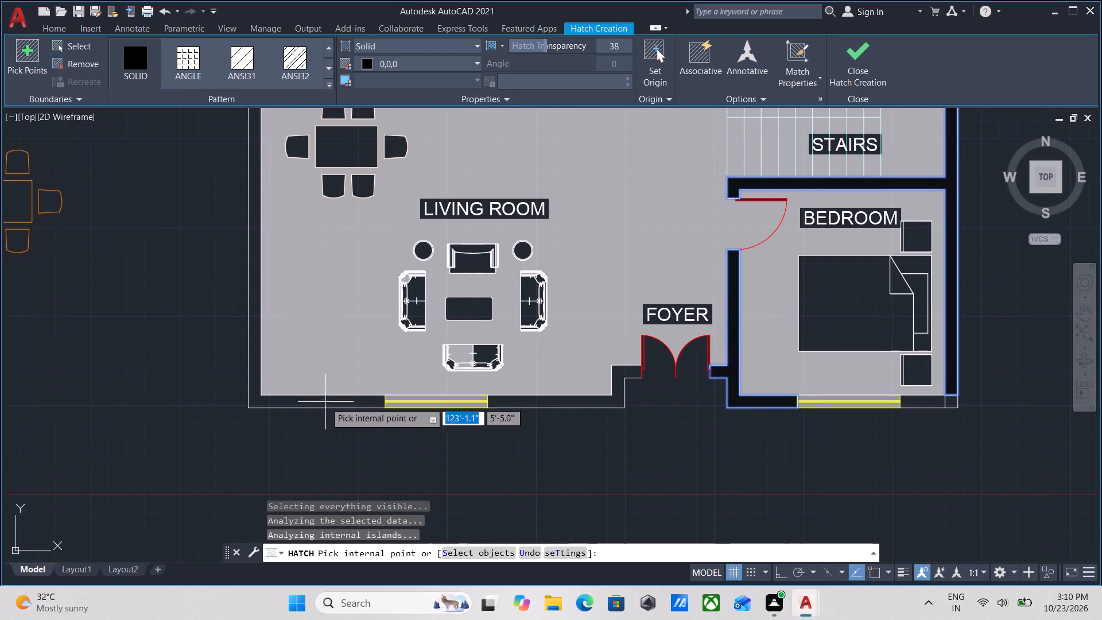
click(325, 402)
Add the walls between the pool areas and dining room and around the kitchen's outer corner to the black hatch.
scroll(282, 366, down, 1)
middle_drag(282, 366, 325, 507)
middle_drag(351, 242, 304, 335)
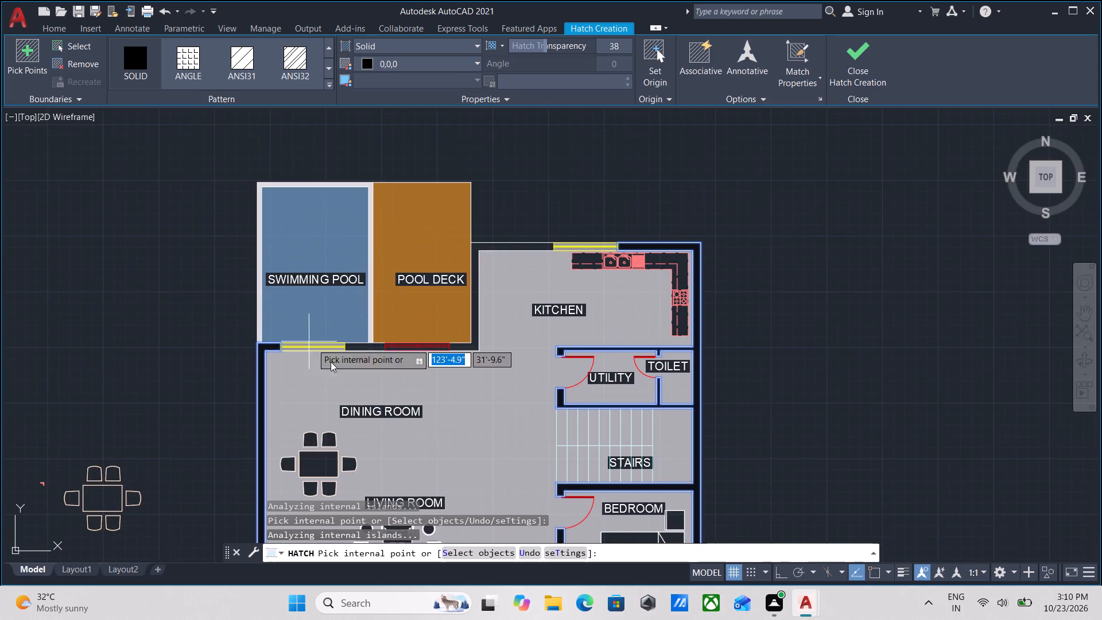
scroll(350, 360, up, 2)
click(365, 333)
scroll(484, 328, down, 1)
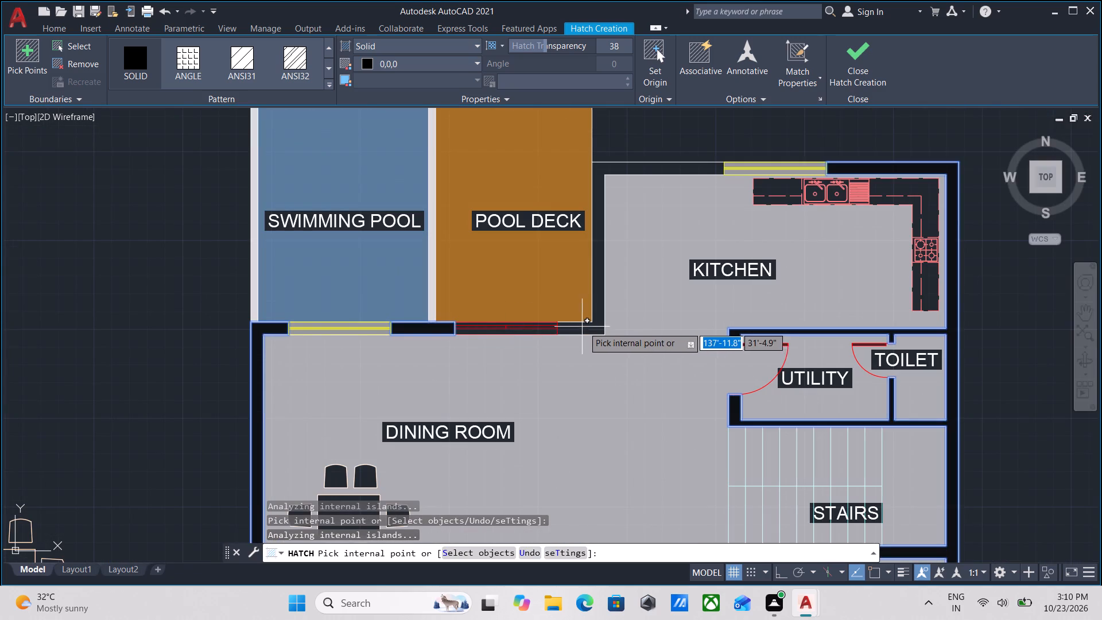
click(588, 329)
scroll(588, 329, down, 1)
middle_drag(588, 329, 416, 402)
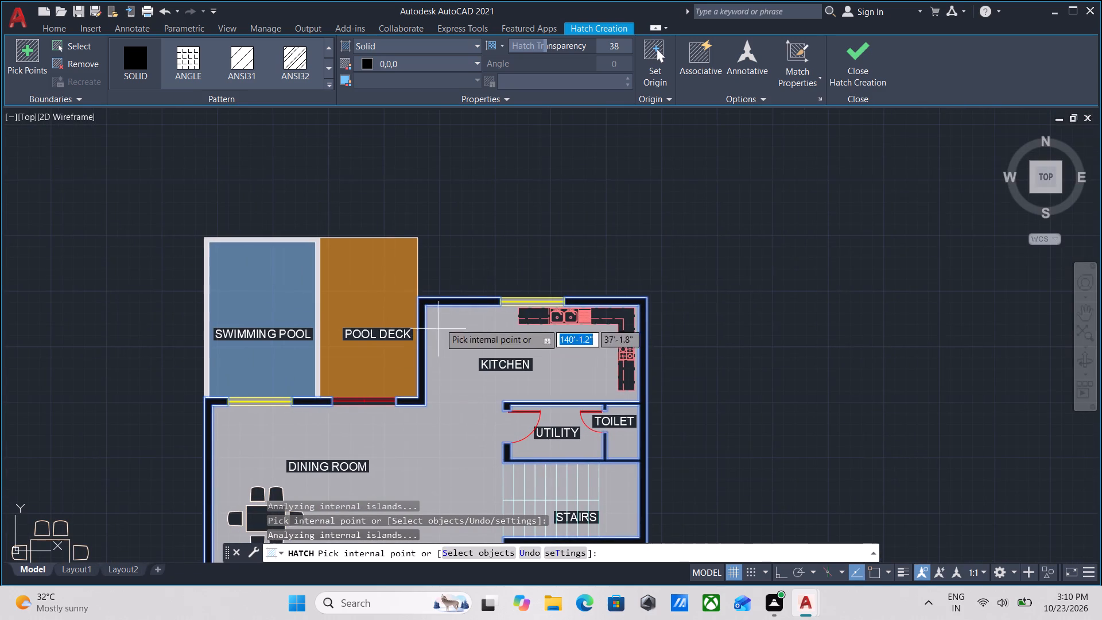
click(866, 63)
Examine the whole floor plan with its hatched walls, pool and pool deck.
scroll(782, 192, down, 2)
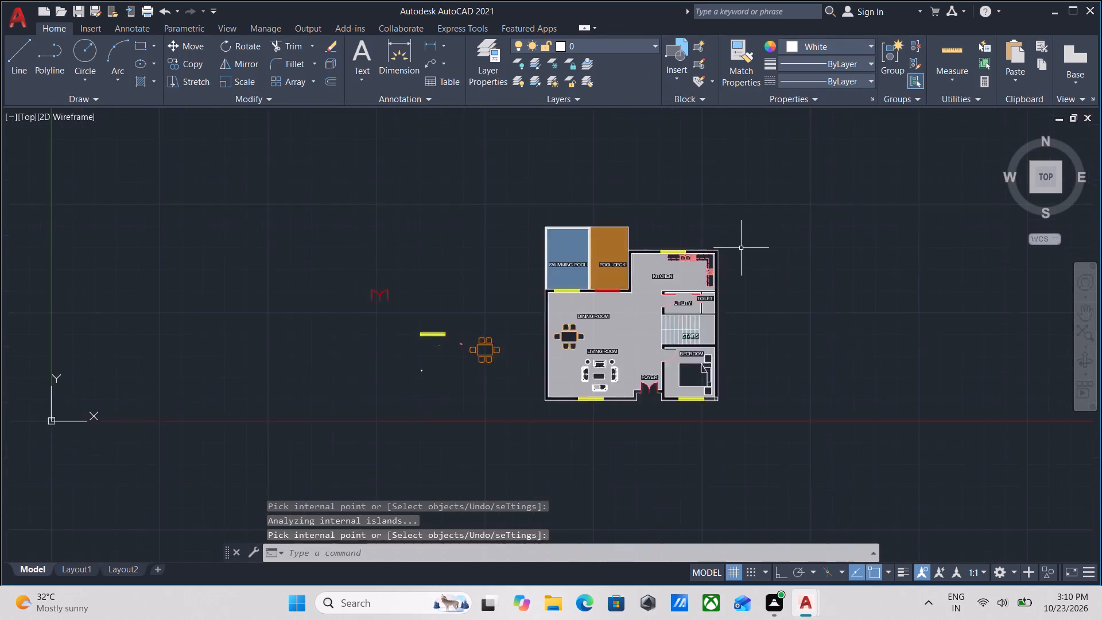
scroll(740, 249, down, 1)
middle_drag(739, 241, 738, 181)
scroll(709, 248, up, 3)
scroll(602, 241, up, 1)
middle_drag(599, 245, 506, 357)
scroll(531, 329, down, 1)
middle_drag(531, 329, 525, 351)
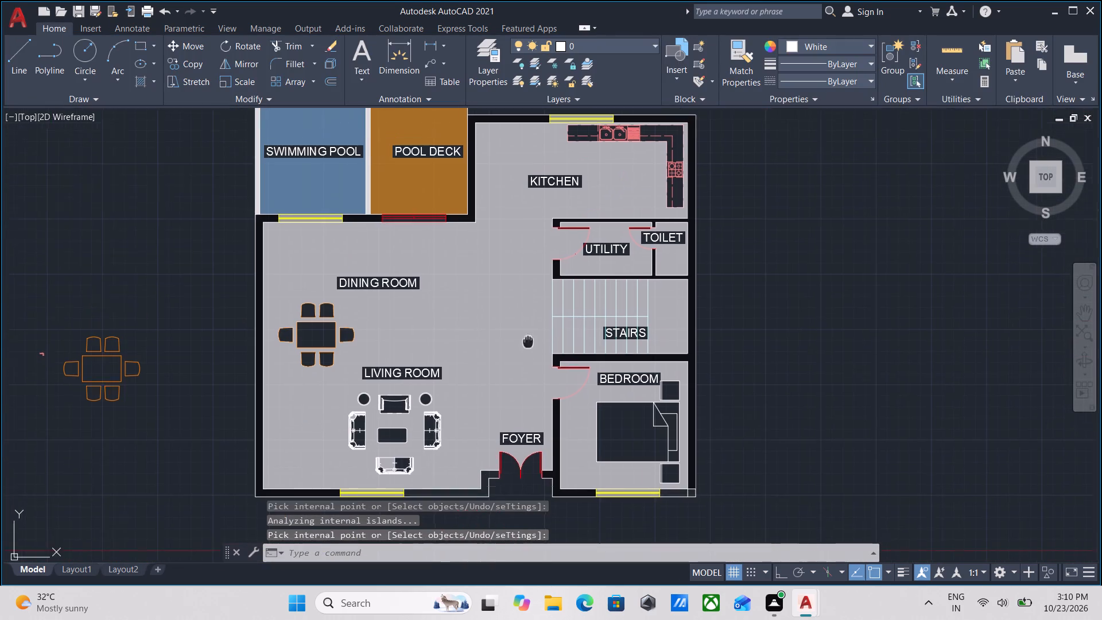
middle_drag(525, 351, 523, 359)
Modify the Standard dimension style so its text colour is Color 250.
text(DIM)
text(ST)
key(Return)
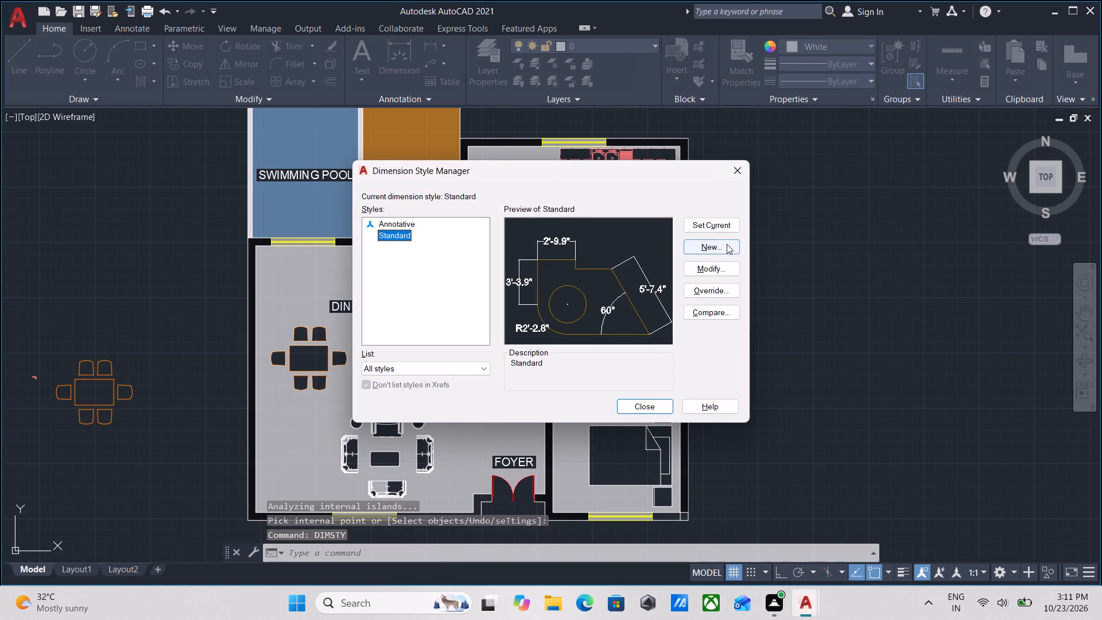
click(708, 270)
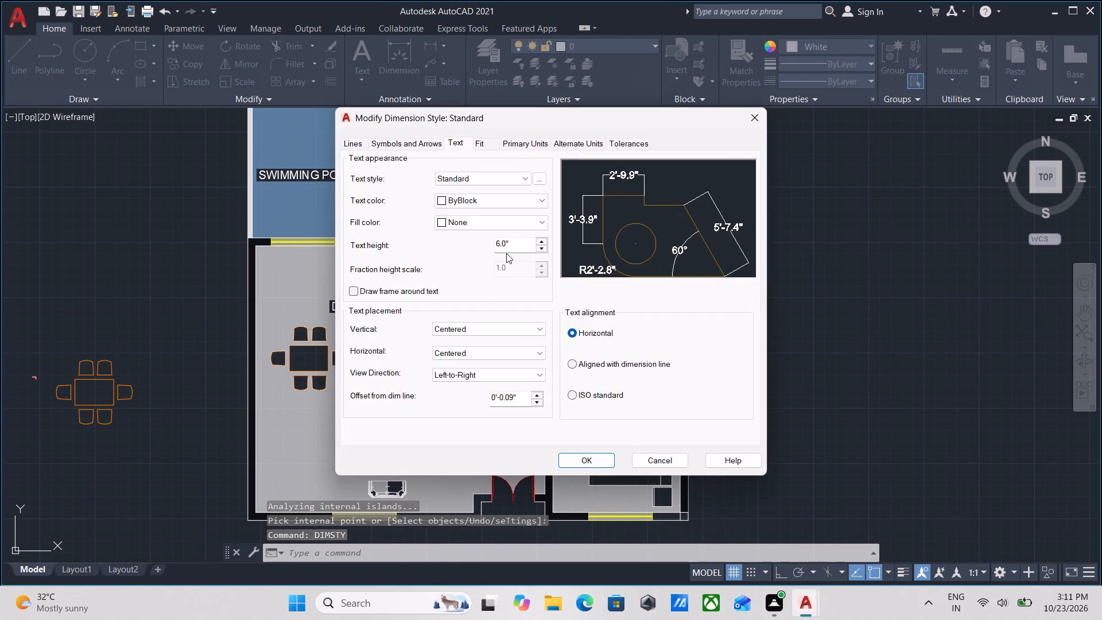
click(512, 141)
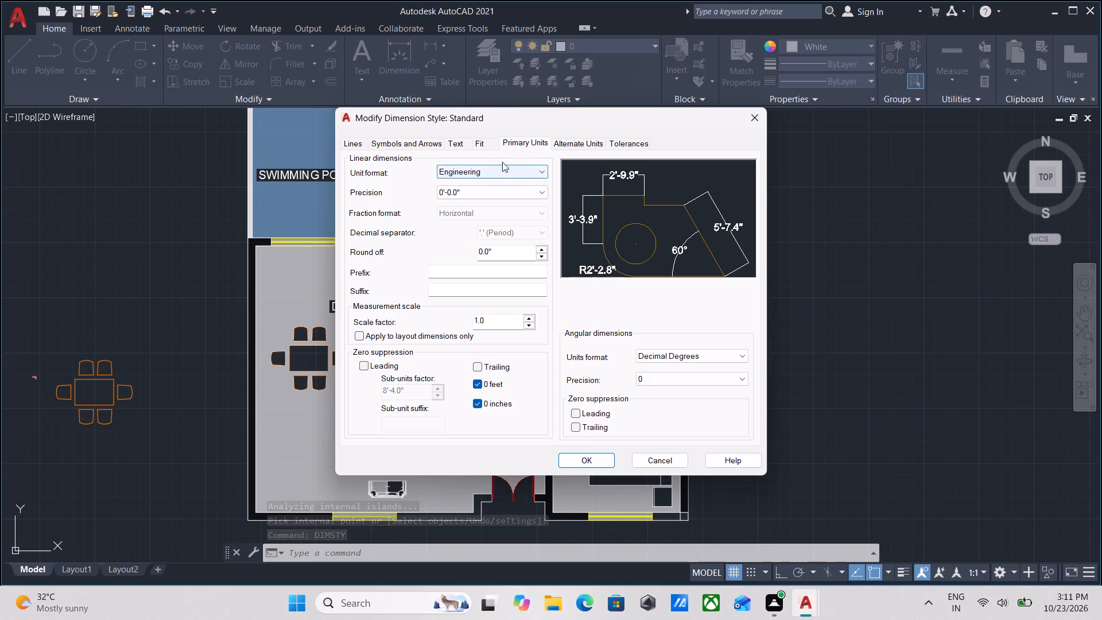
click(487, 142)
click(460, 144)
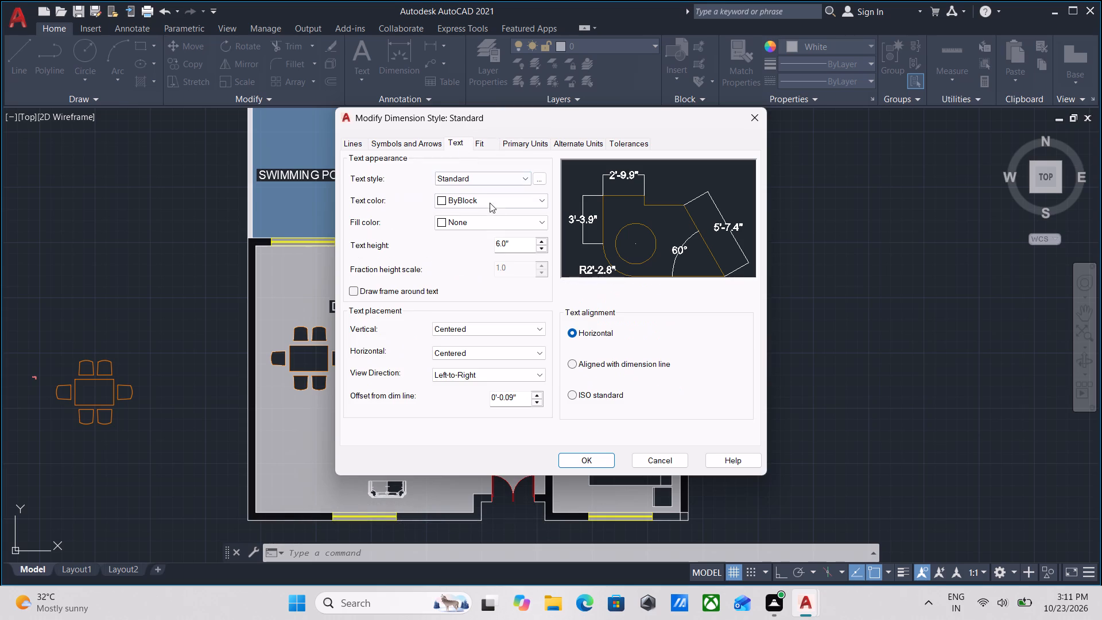
click(515, 207)
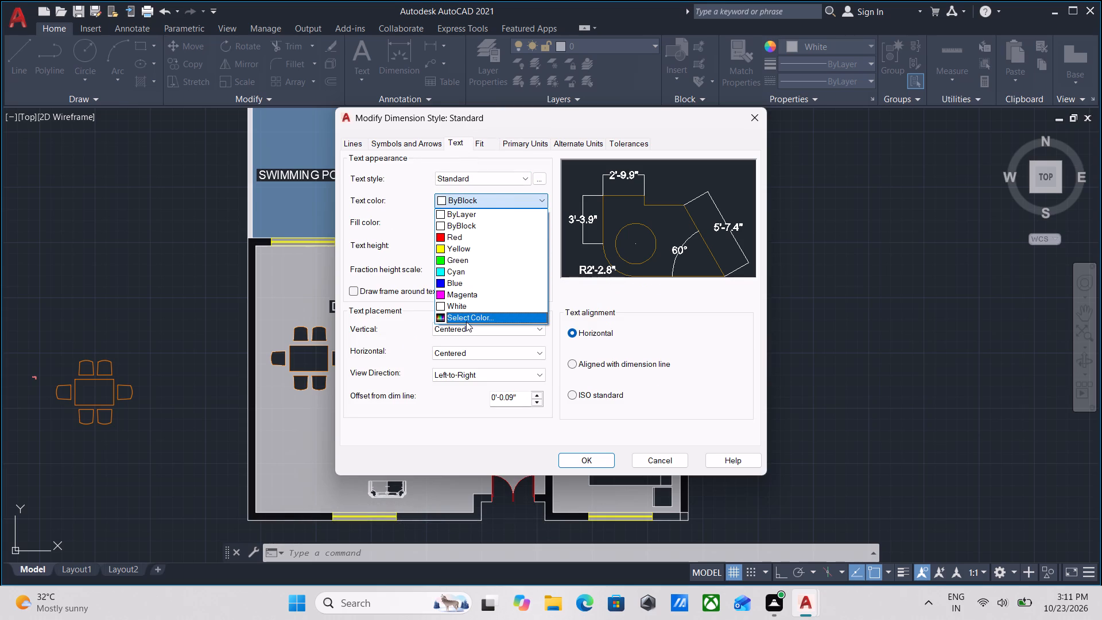
click(466, 320)
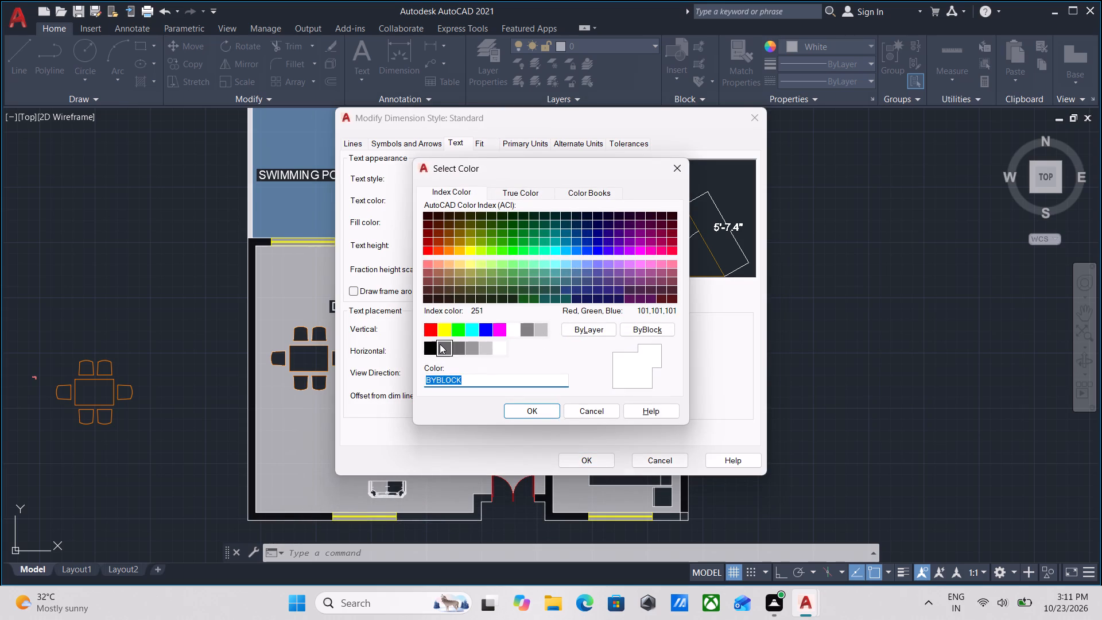
click(432, 348)
click(528, 410)
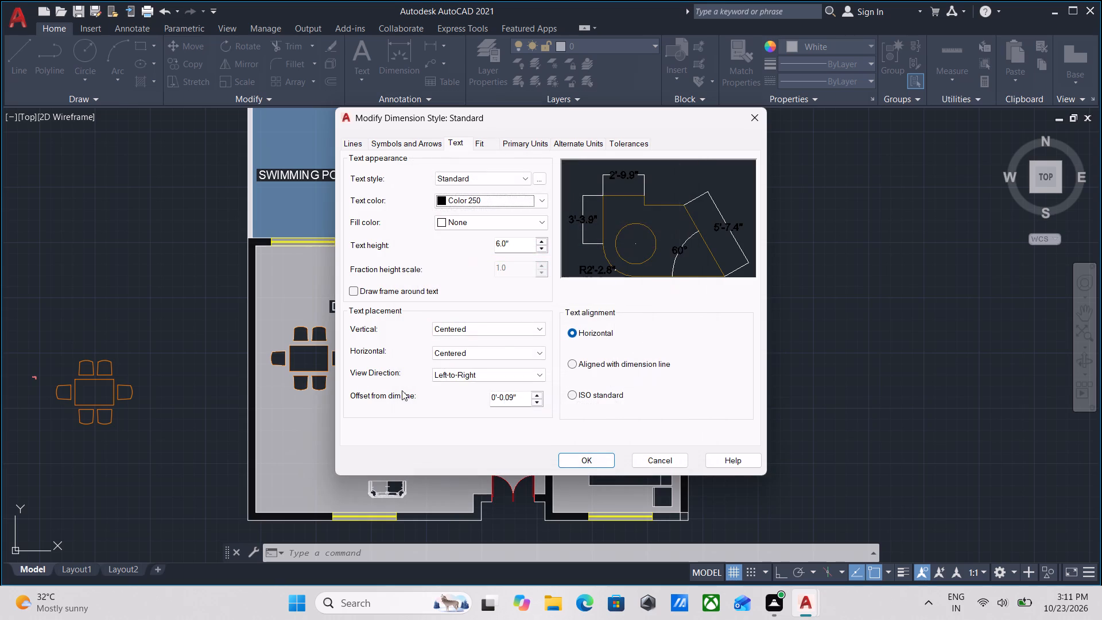
click(580, 458)
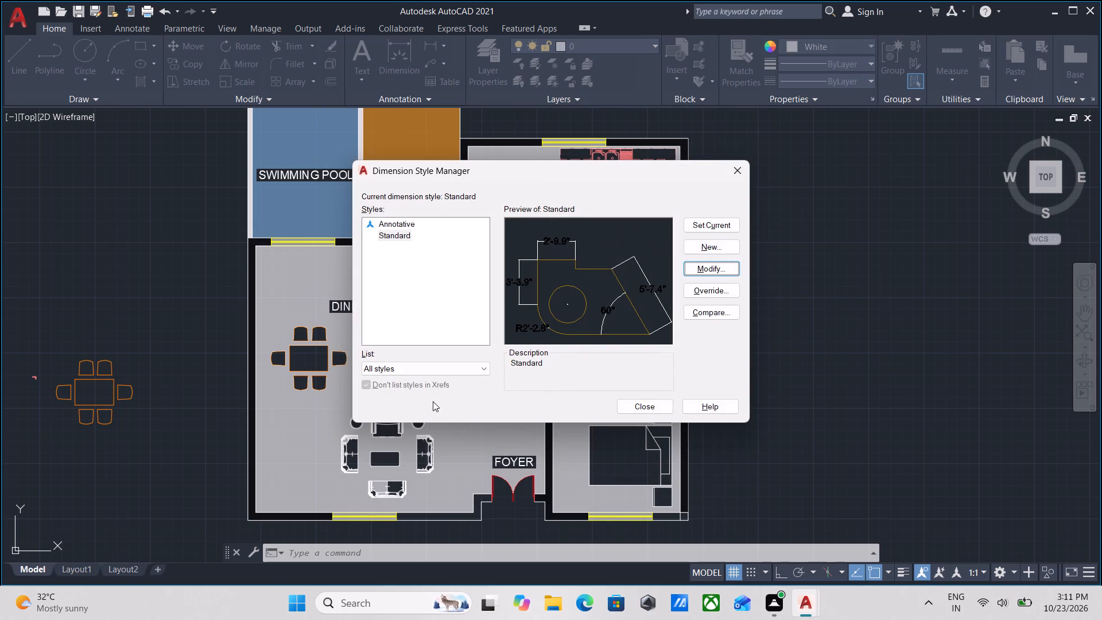
Close the Dimension Style Manager to finish modifying the Standard style.
click(651, 410)
scroll(483, 394, down, 1)
middle_drag(483, 394, 598, 354)
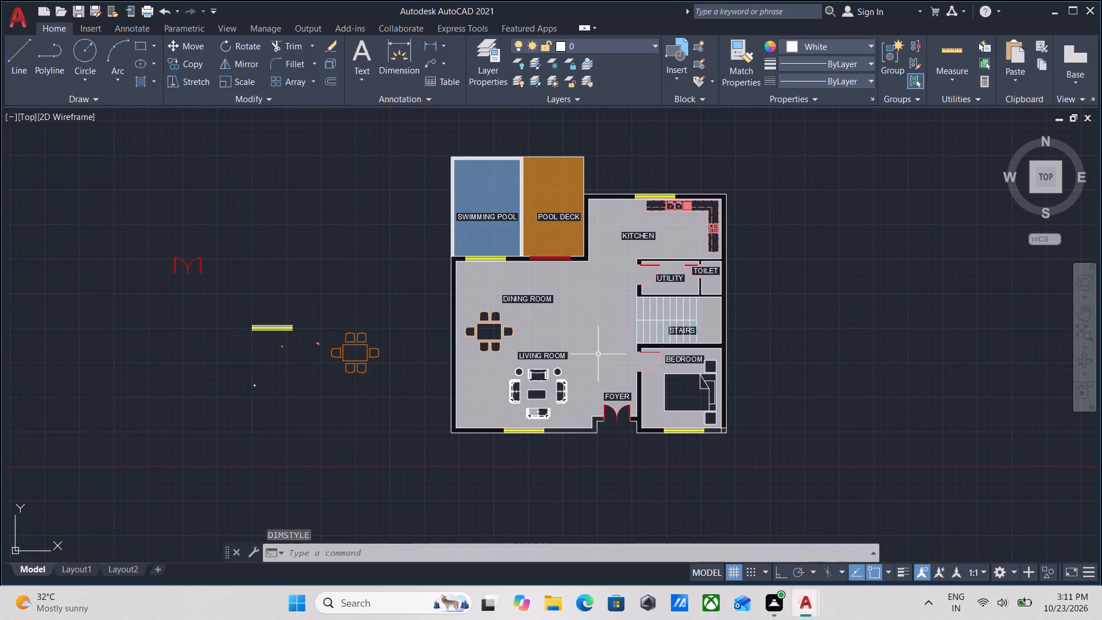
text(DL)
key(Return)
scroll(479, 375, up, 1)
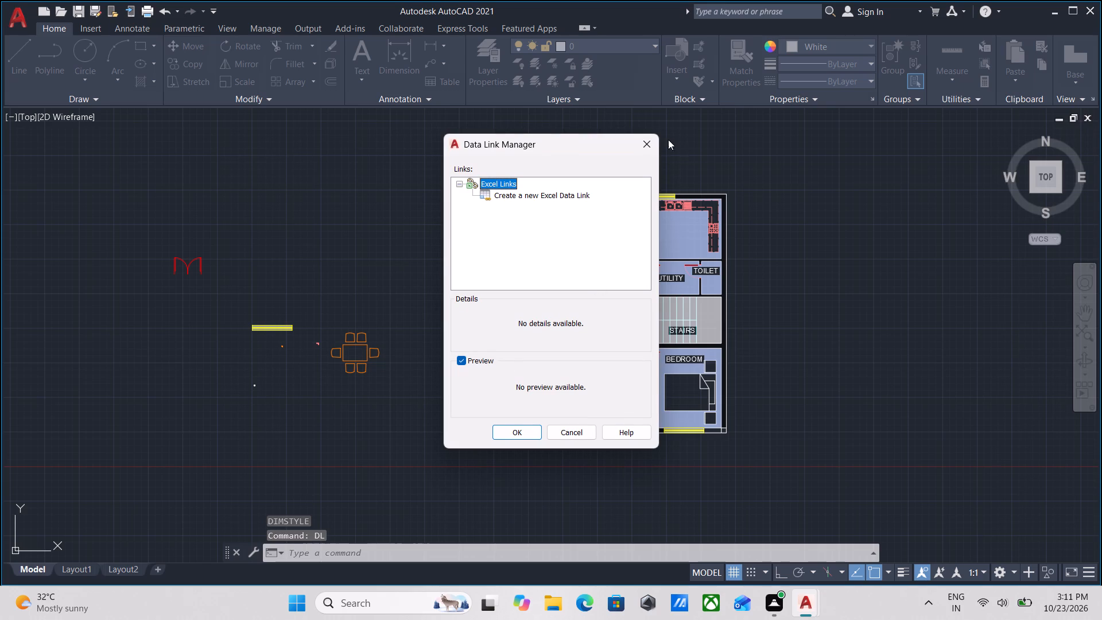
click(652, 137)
Add a vertical linear dimension in the kitchen from the window wall's inner face to the utility wall.
text(DL)
key(i)
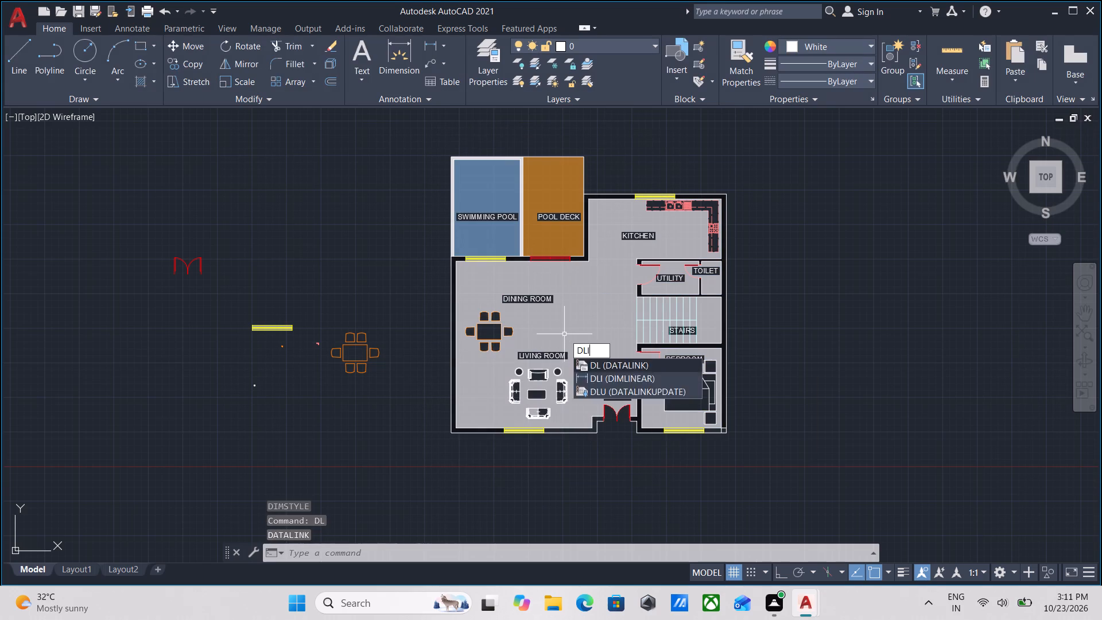
key(Return)
scroll(549, 372, up, 2)
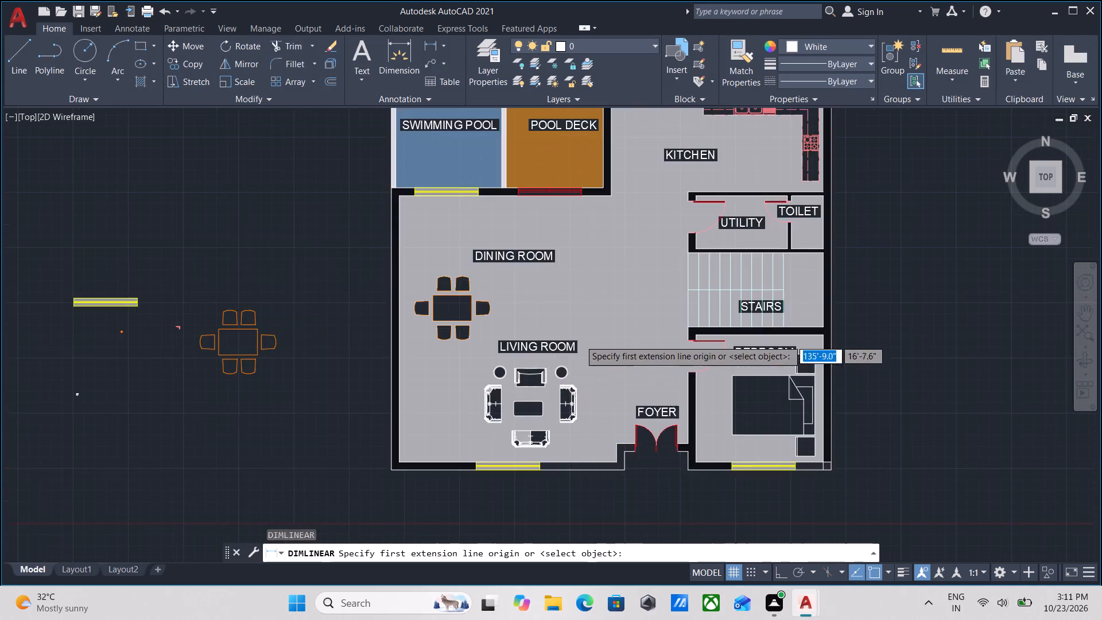
scroll(673, 211, down, 1)
middle_drag(674, 211, 564, 378)
scroll(654, 212, up, 2)
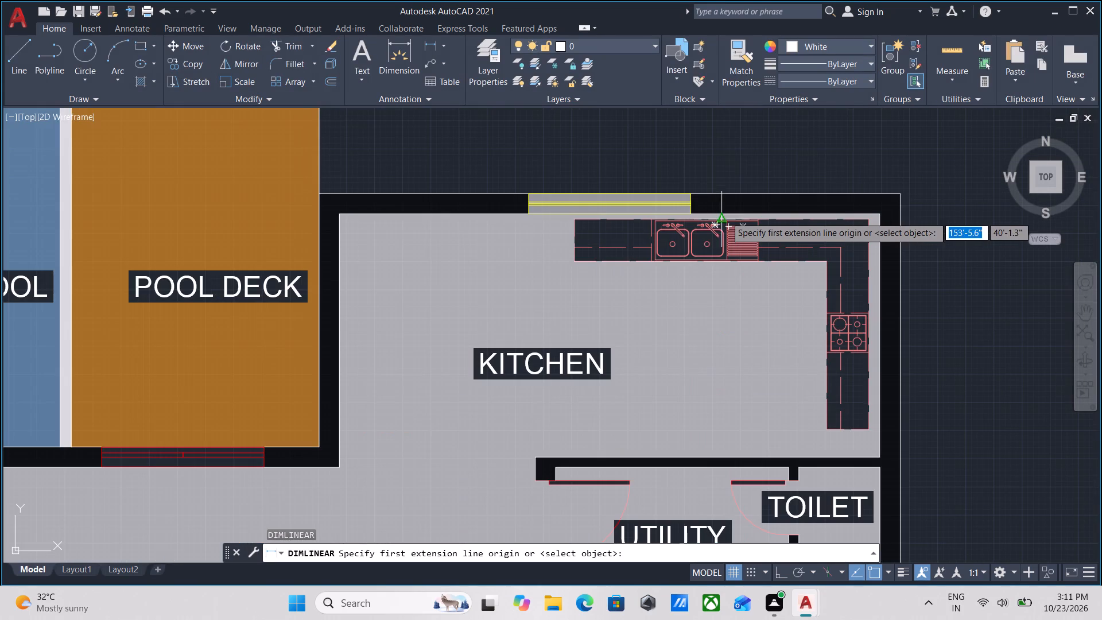
click(729, 212)
middle_drag(719, 383, 717, 288)
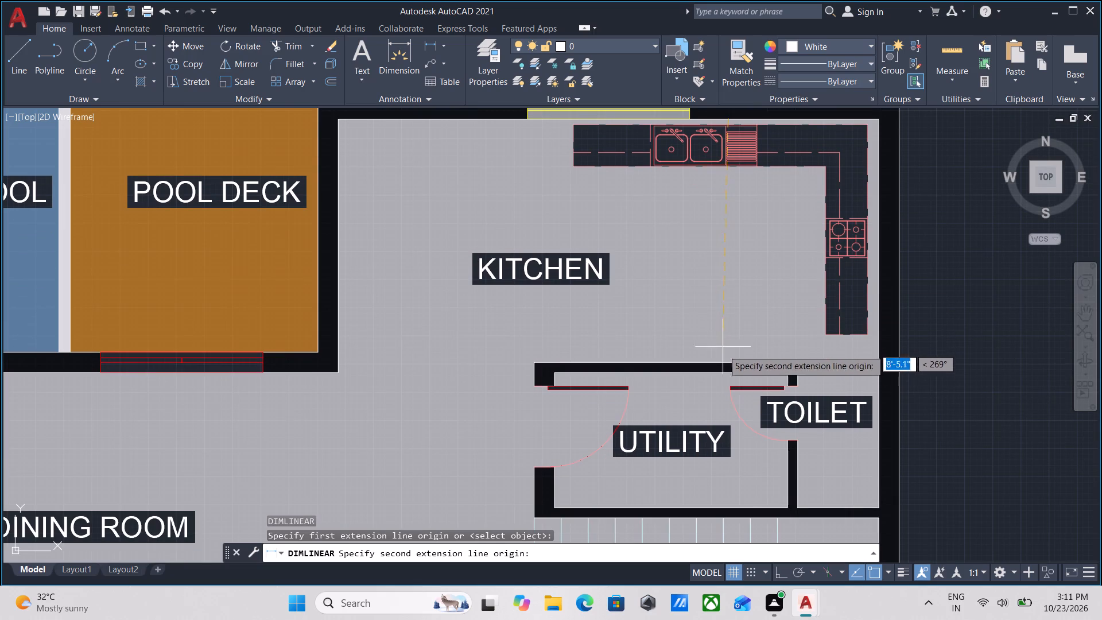
click(727, 365)
click(736, 314)
Set the linear dimension command to repeat and dimension the kitchen's width from the exterior wall to the utility wall's free end.
scroll(610, 311, down, 1)
middle_drag(610, 311, 680, 359)
scroll(680, 359, up, 1)
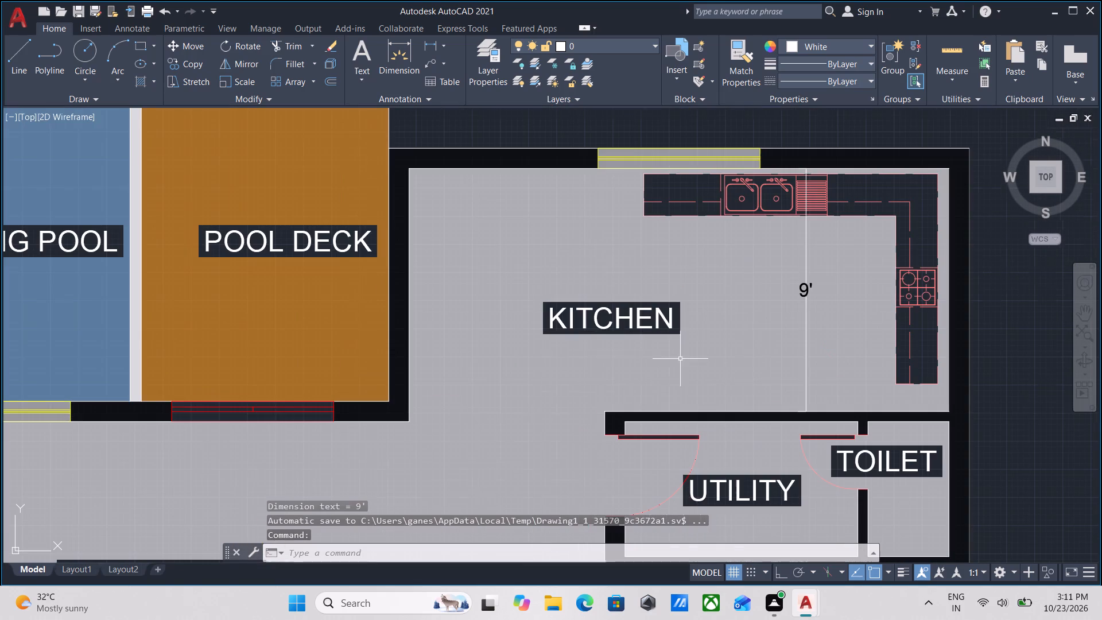
scroll(610, 237, down, 1)
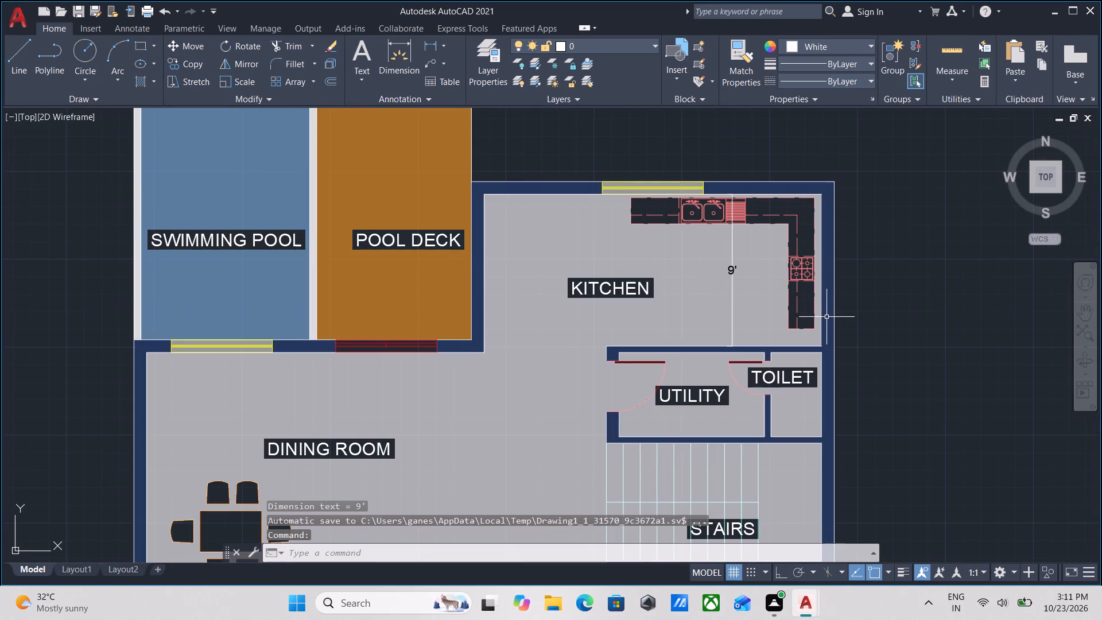
text(MU)
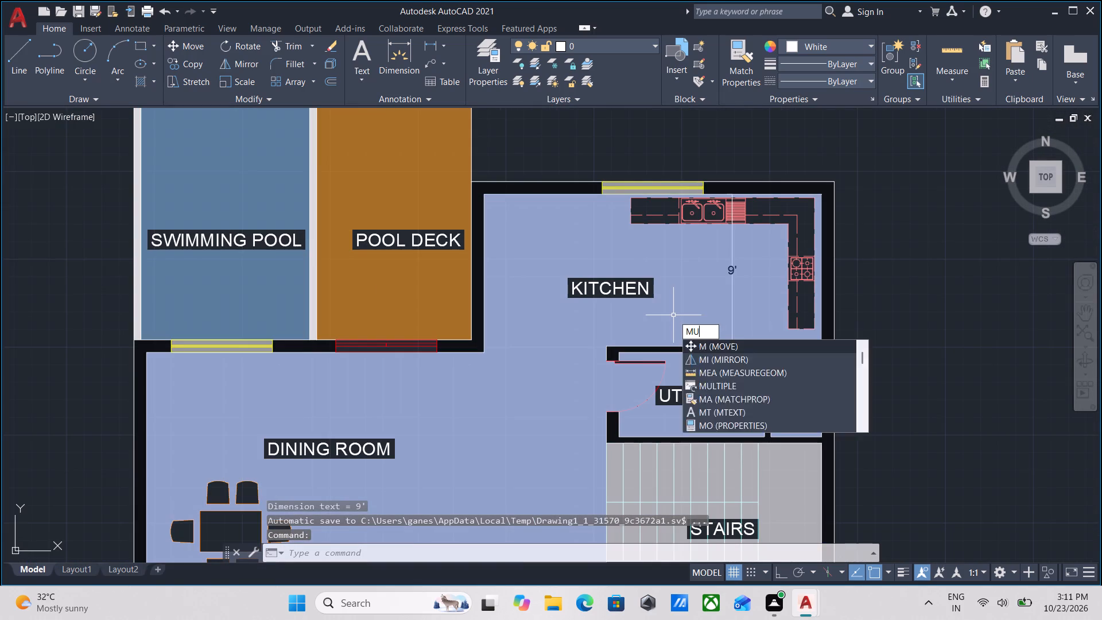
key(Return)
text(DLI)
key(Return)
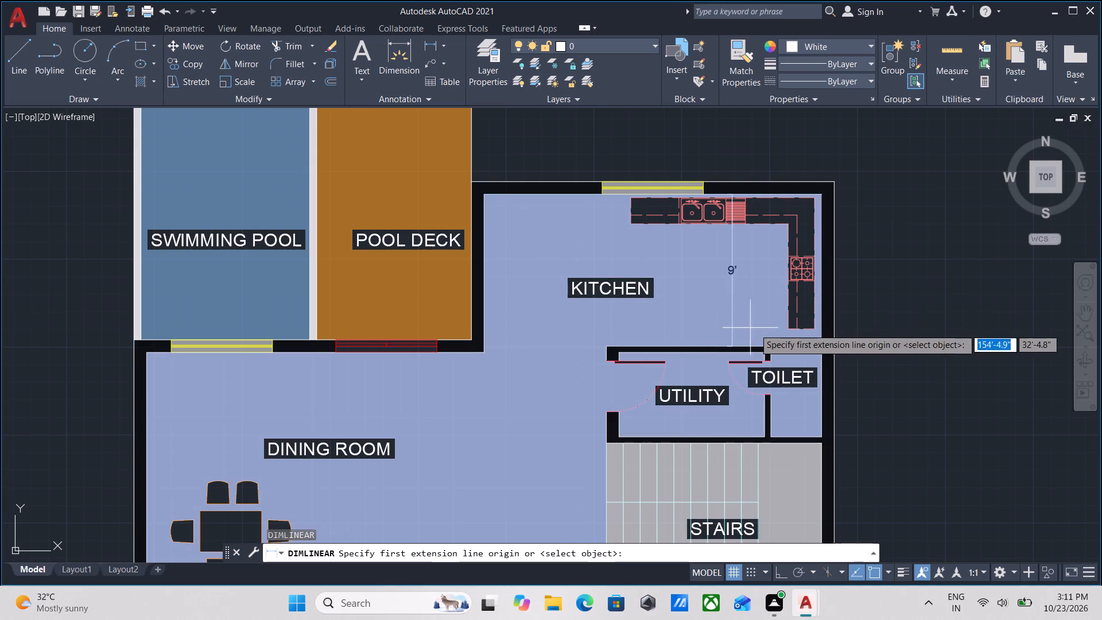
scroll(822, 335, up, 4)
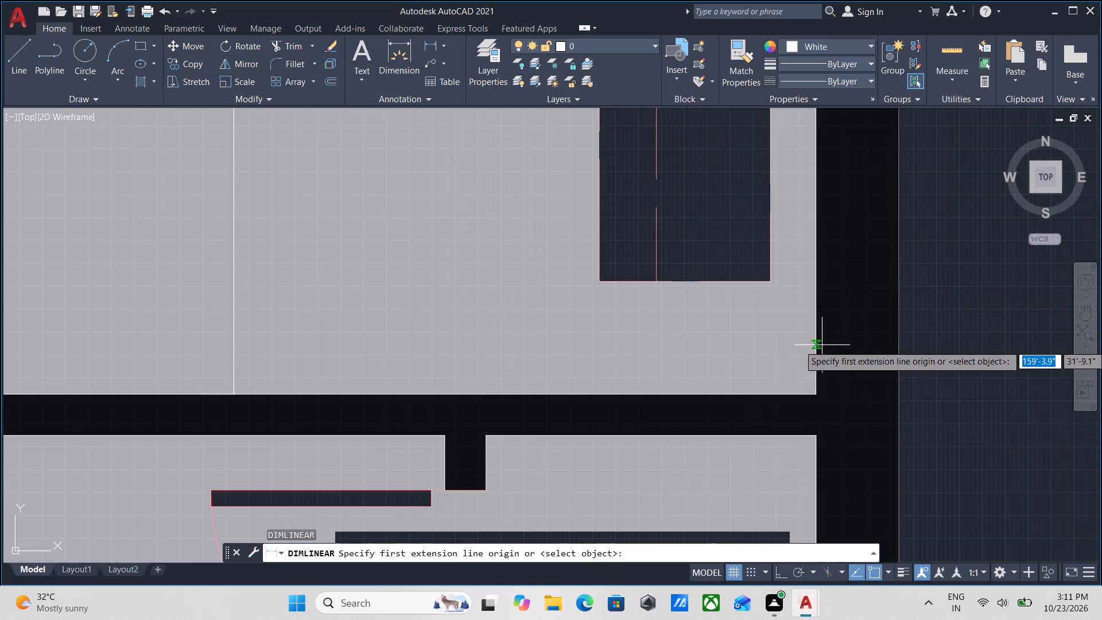
click(816, 330)
scroll(548, 327, down, 3)
middle_drag(548, 327, 776, 334)
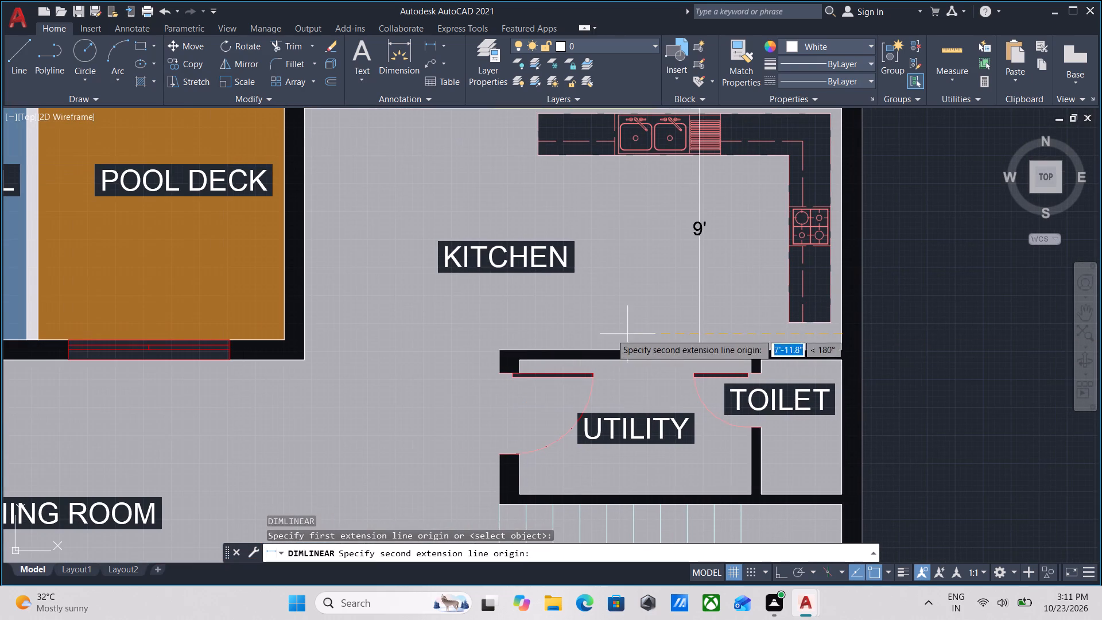
click(496, 347)
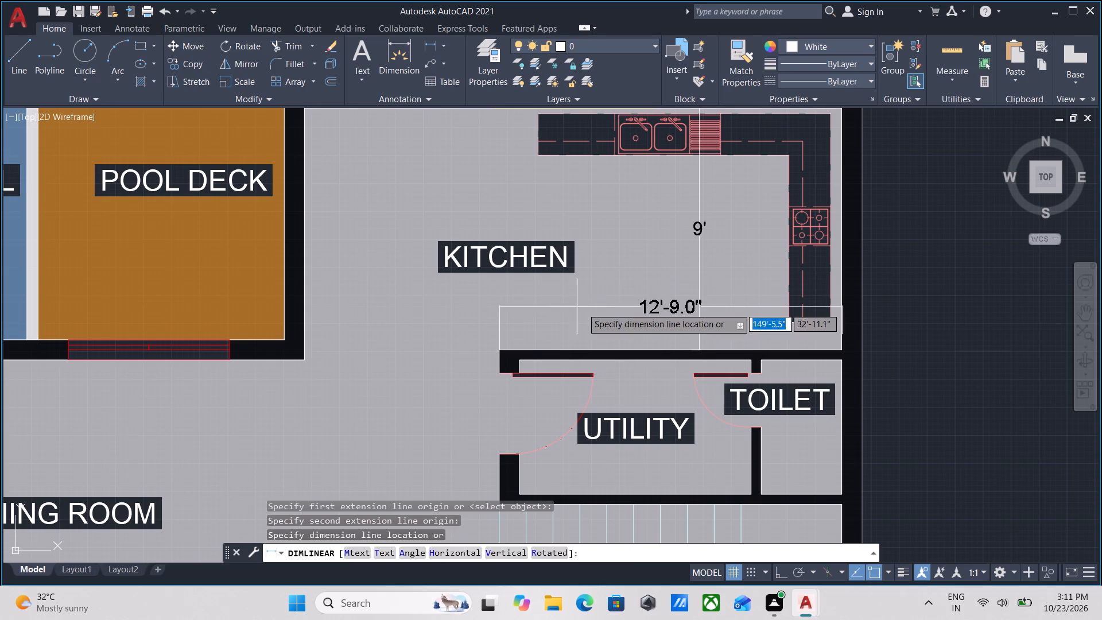
click(631, 317)
Dimension the bedroom's vertical length and horizontal width between the inner wall faces.
scroll(583, 331, down, 1)
middle_drag(583, 331, 694, 297)
middle_drag(571, 283, 613, 170)
scroll(575, 272, down, 1)
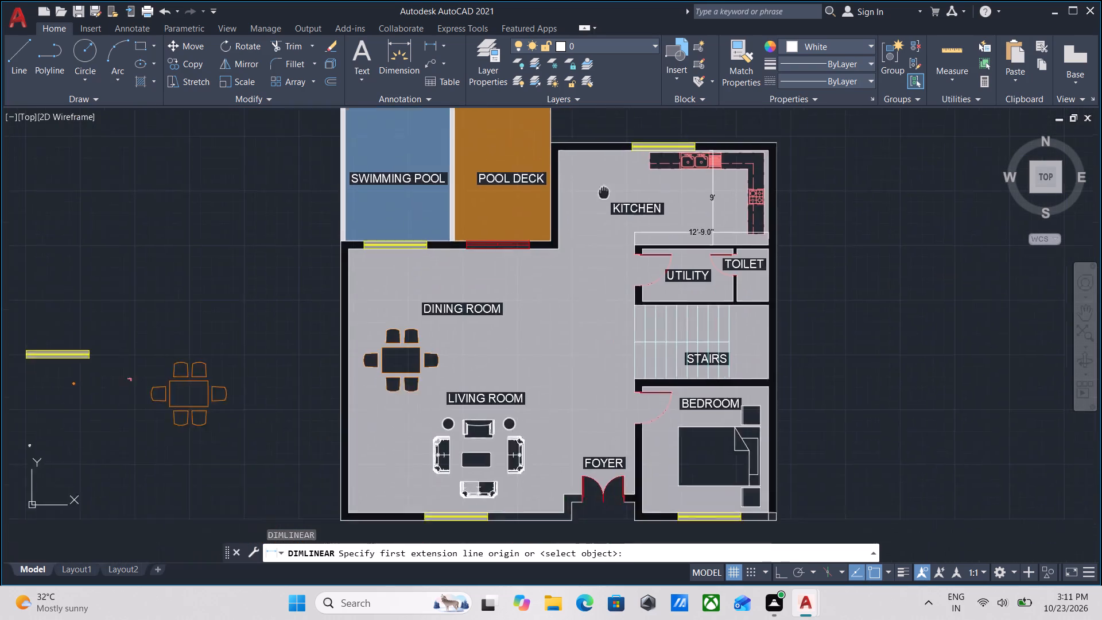
middle_drag(613, 170, 634, 129)
scroll(452, 168, up, 1)
scroll(656, 172, down, 1)
middle_drag(656, 172, 577, 198)
scroll(715, 342, up, 1)
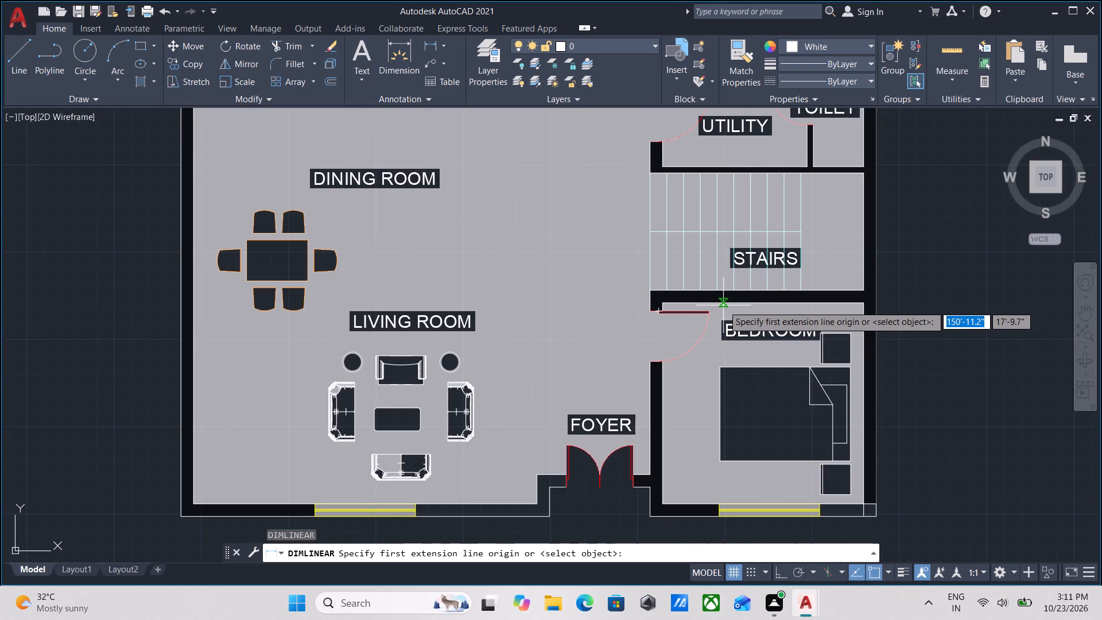
click(723, 305)
middle_drag(717, 433, 716, 344)
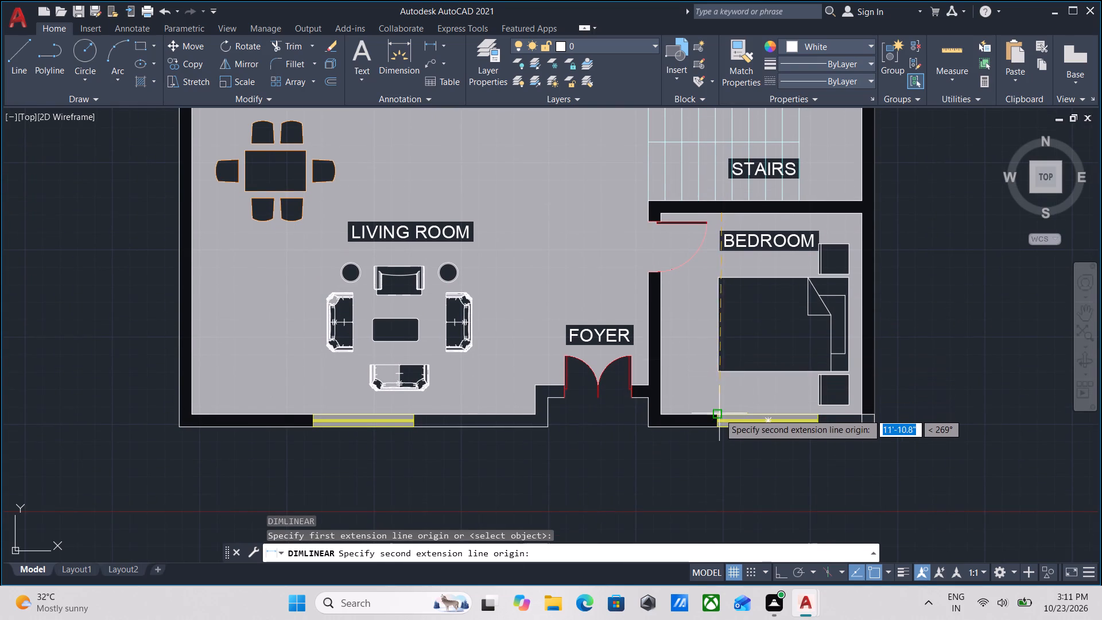
click(719, 414)
click(703, 339)
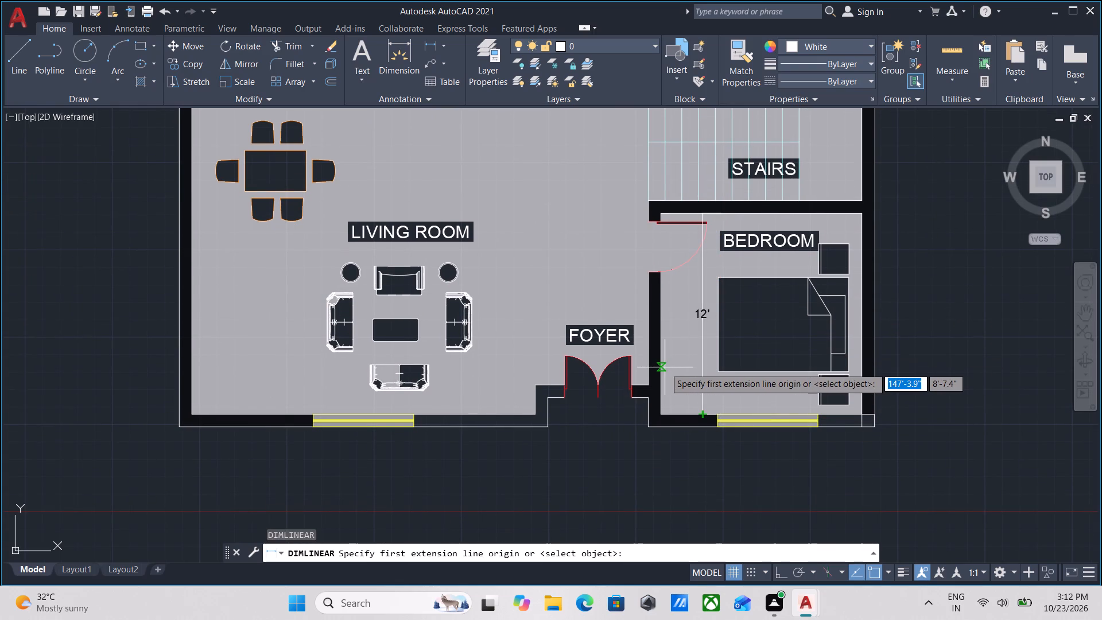
click(663, 367)
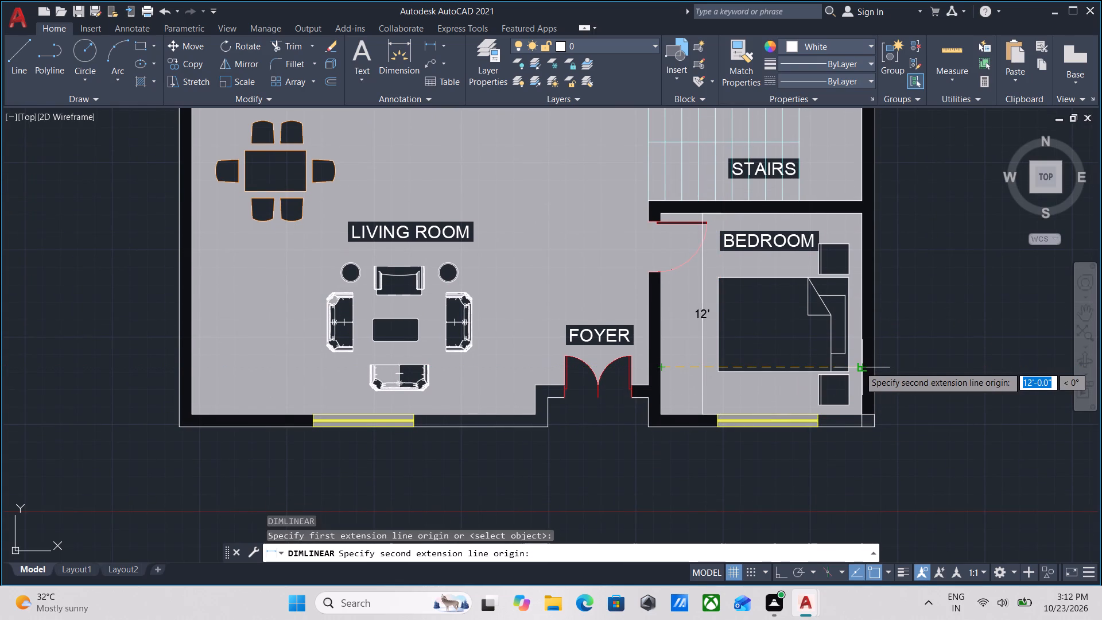
click(864, 370)
click(864, 387)
Add a vertical dimension beside the stairs, between the utility and toilet wall and the bedroom wall.
scroll(659, 304, down, 1)
middle_drag(659, 304, 721, 322)
middle_drag(685, 273, 550, 337)
scroll(680, 227, up, 1)
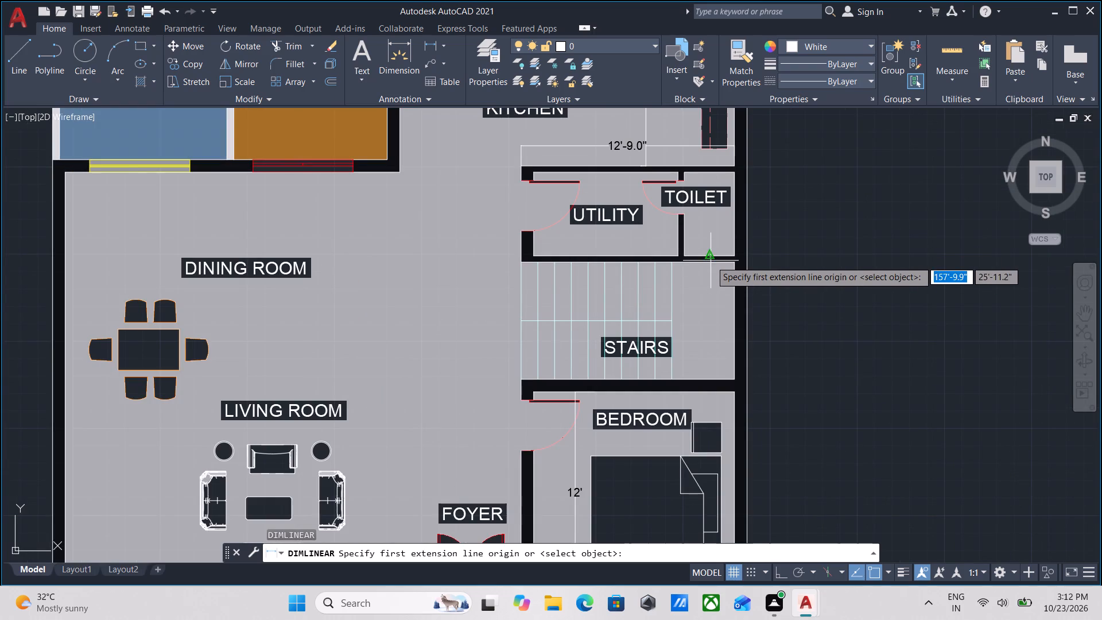
scroll(710, 265, up, 3)
click(715, 255)
scroll(716, 334, down, 2)
middle_drag(716, 334, 712, 289)
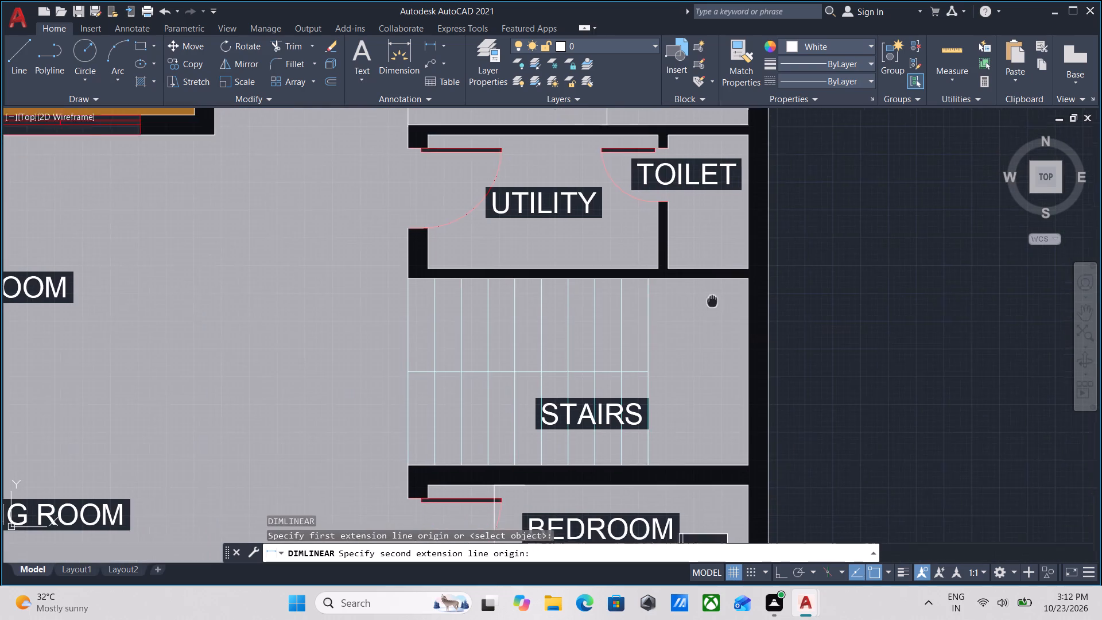
middle_drag(712, 289, 711, 260)
click(707, 415)
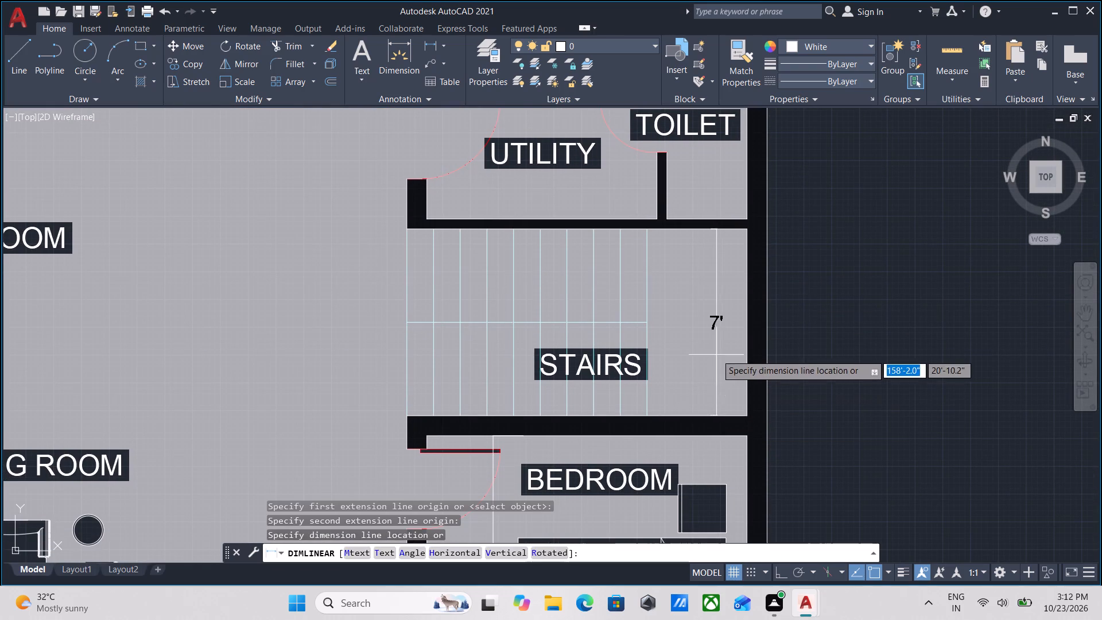
click(716, 353)
Dimension the toilet's horizontal width and vertical length between the inner wall faces.
middle_drag(716, 348, 700, 495)
scroll(655, 327, up, 2)
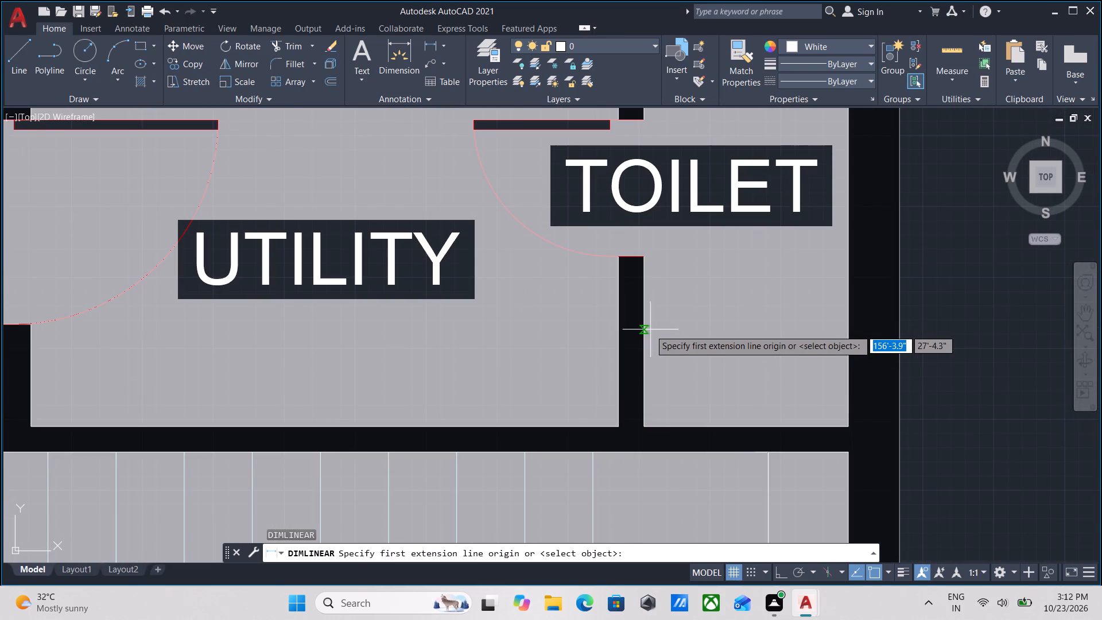
click(642, 333)
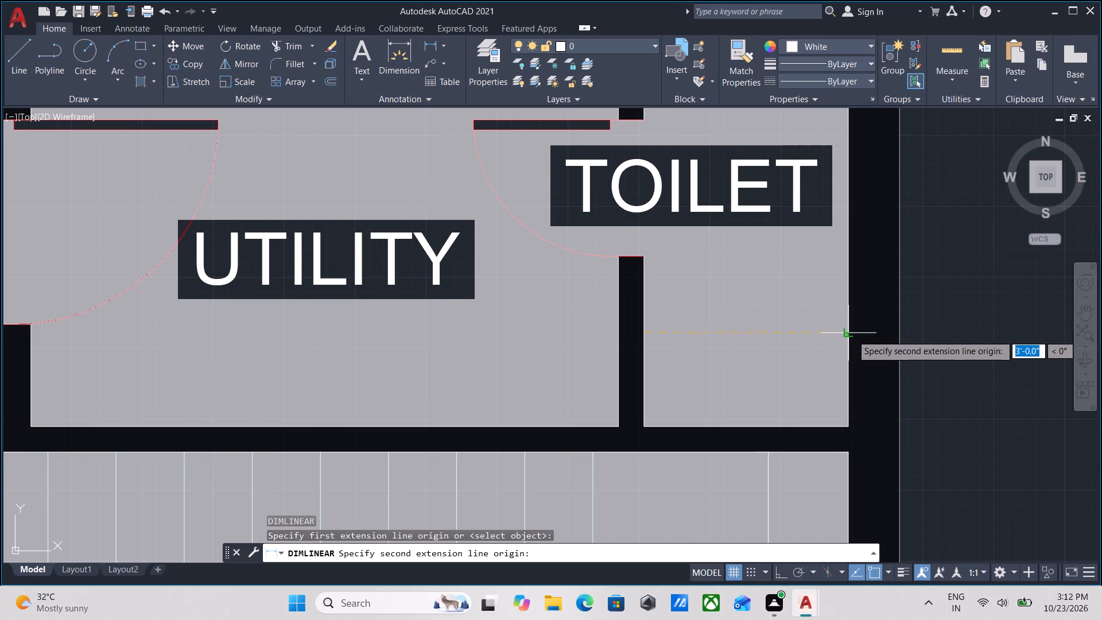
click(852, 335)
click(830, 337)
scroll(825, 333, down, 2)
middle_drag(825, 333, 823, 378)
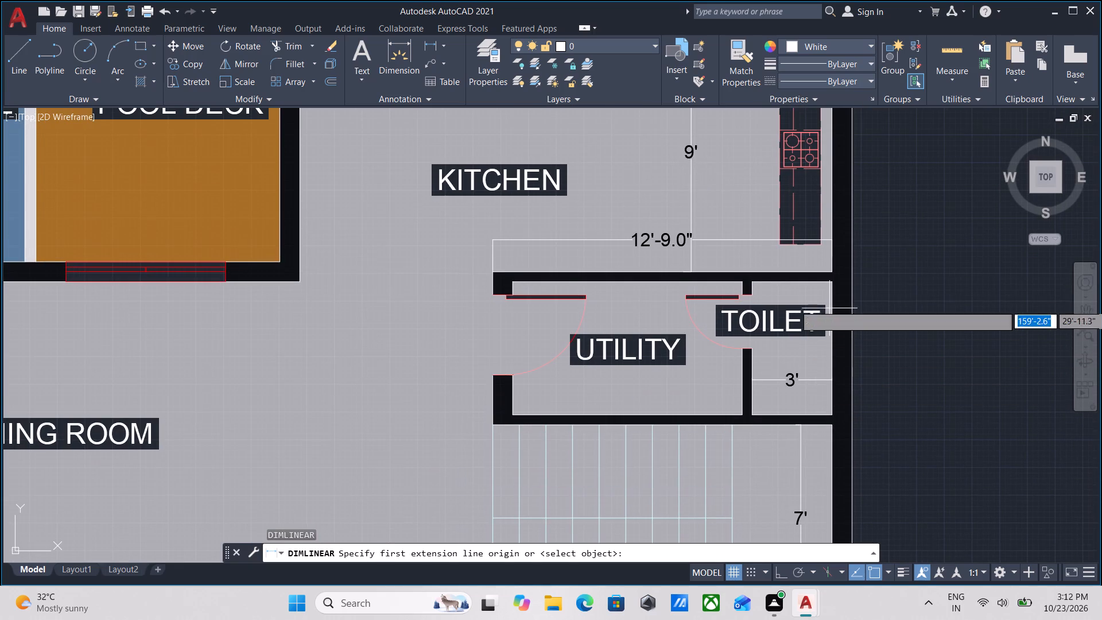
click(804, 282)
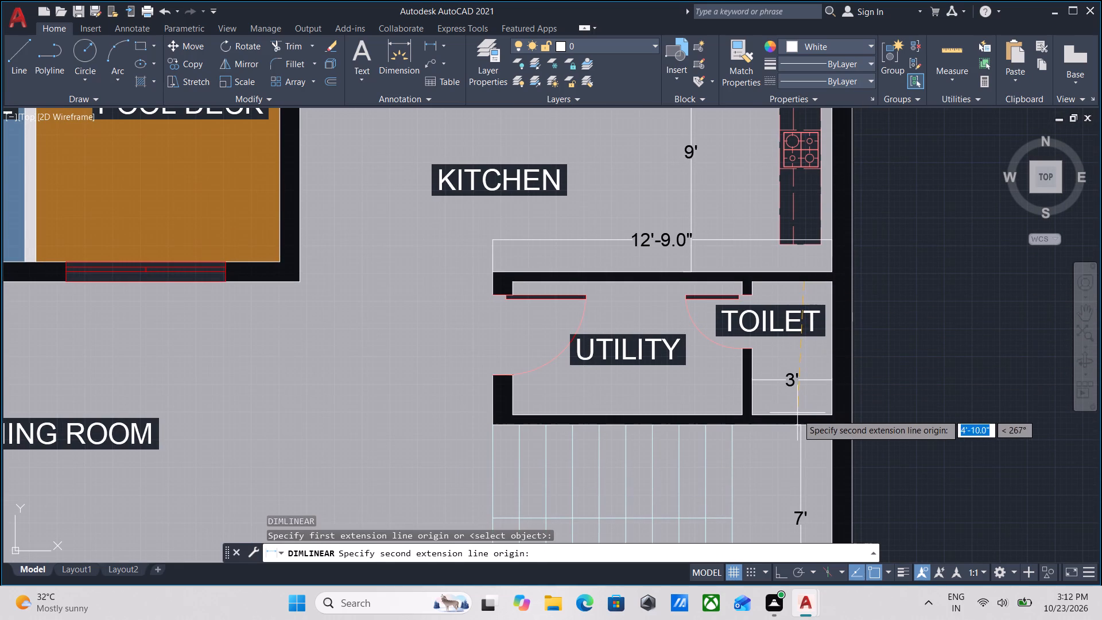
click(799, 414)
click(812, 395)
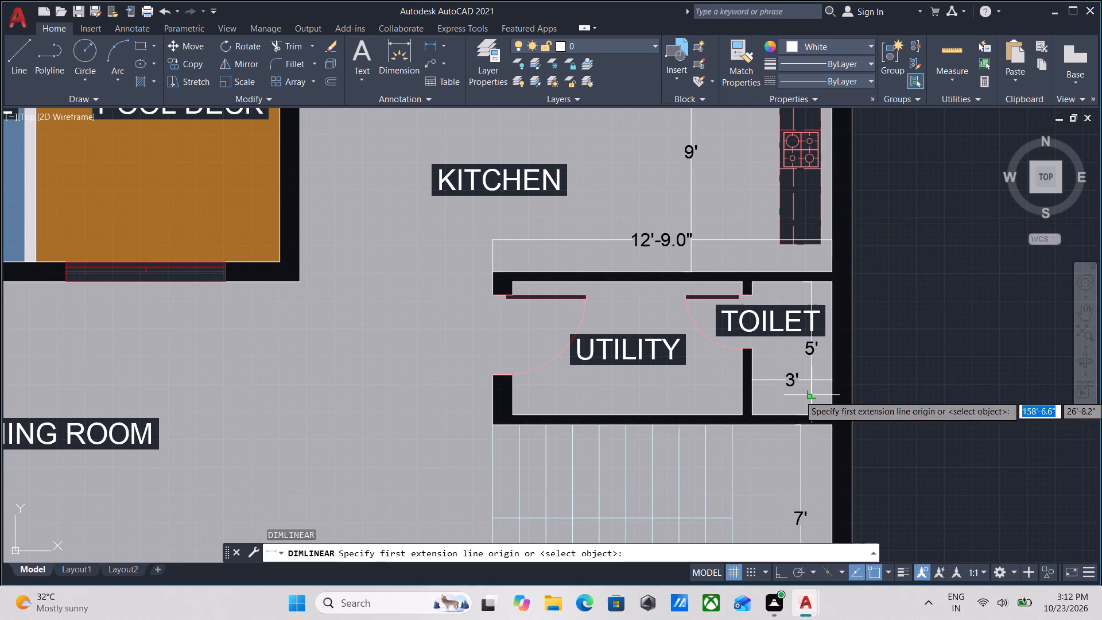
Dimension the utility room's vertical length and horizontal width between the inner wall faces.
middle_drag(566, 328, 636, 340)
click(726, 298)
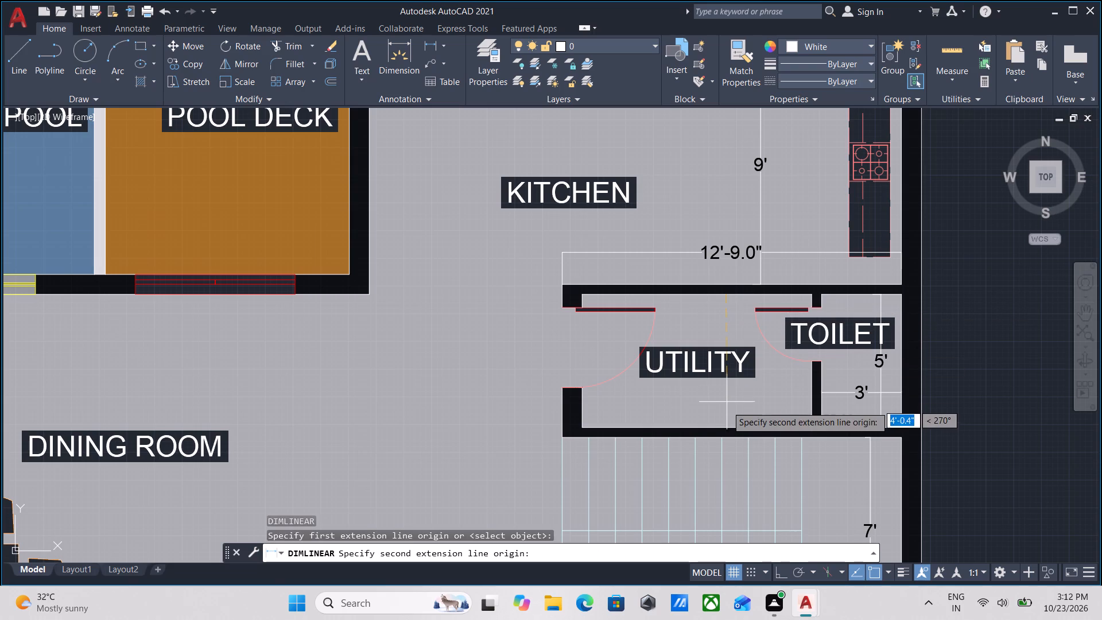
click(721, 428)
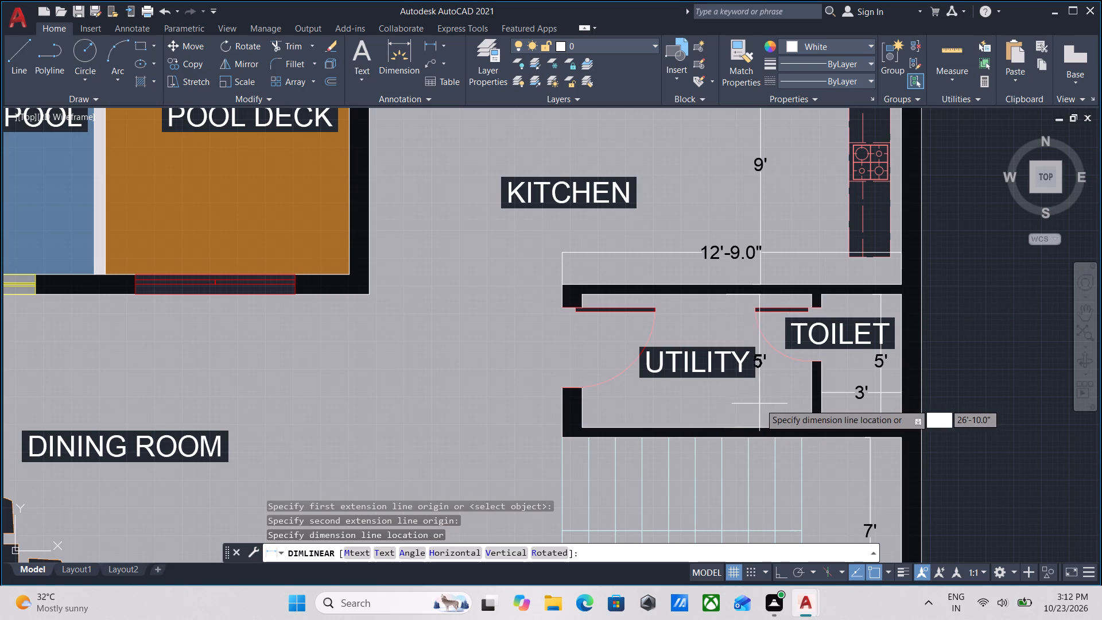
click(762, 404)
middle_drag(651, 397, 727, 392)
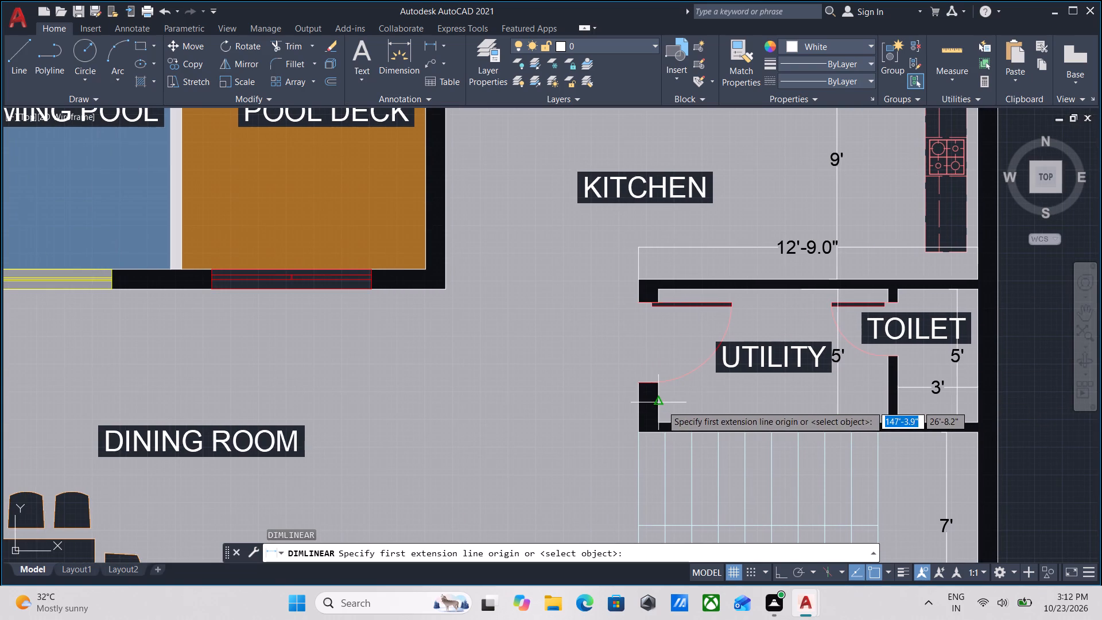
click(662, 405)
middle_drag(801, 413, 649, 414)
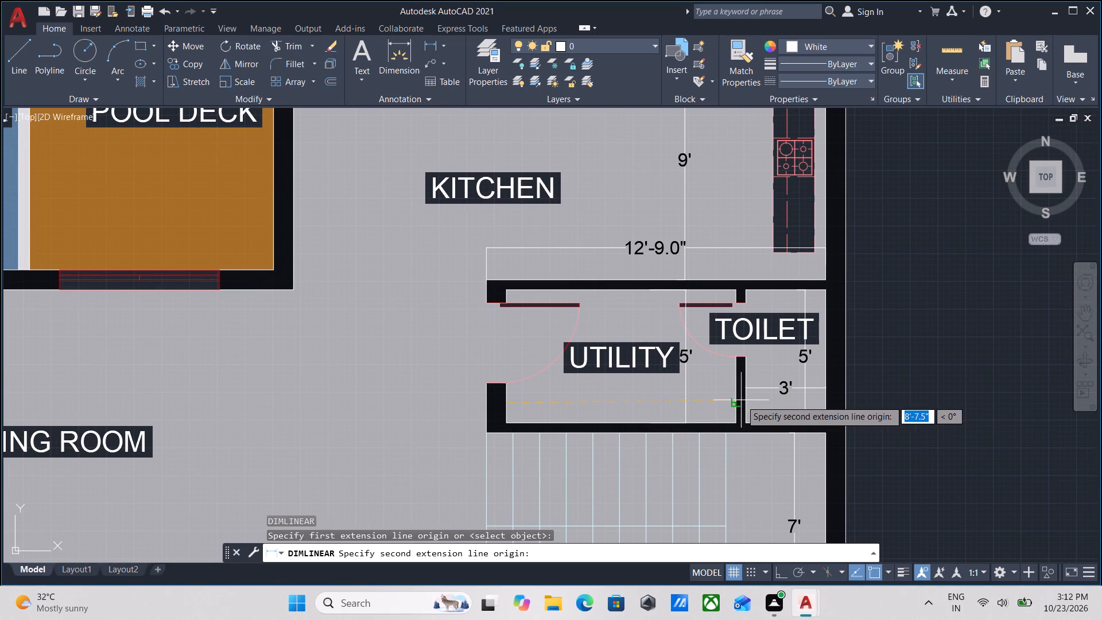
click(735, 401)
click(725, 400)
Add a vertical dimension through the dining and living rooms from the pool deck wall to the front wall.
scroll(517, 375, down, 1)
middle_drag(517, 375, 597, 316)
scroll(452, 342, down, 2)
middle_drag(459, 330, 530, 277)
scroll(487, 271, up, 3)
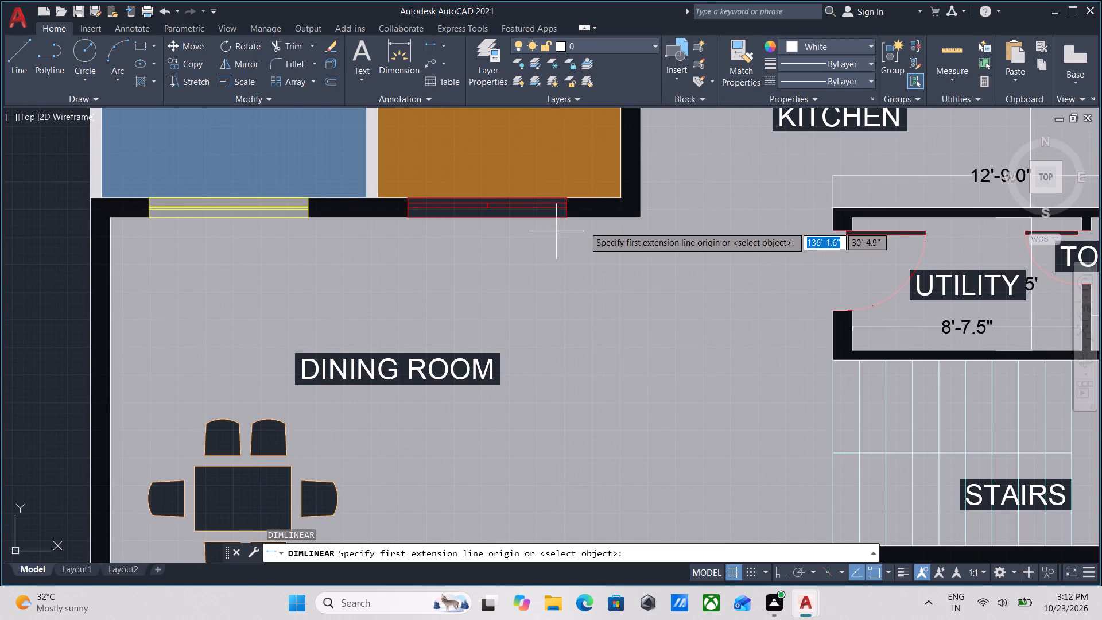
click(600, 223)
scroll(593, 449, down, 2)
middle_drag(593, 435, 588, 248)
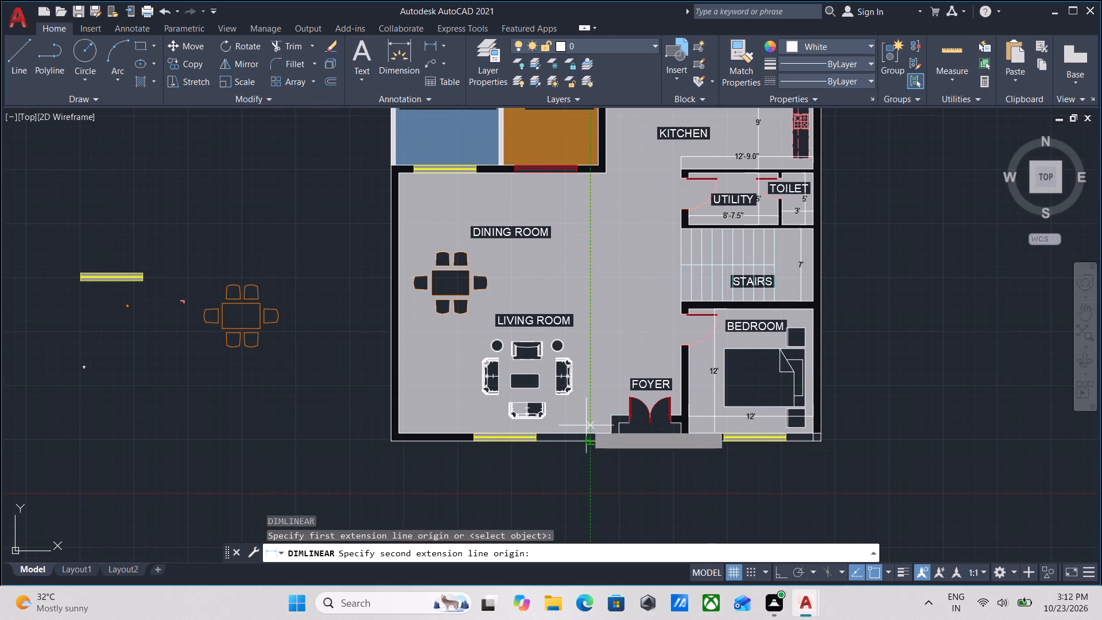
click(587, 431)
click(596, 340)
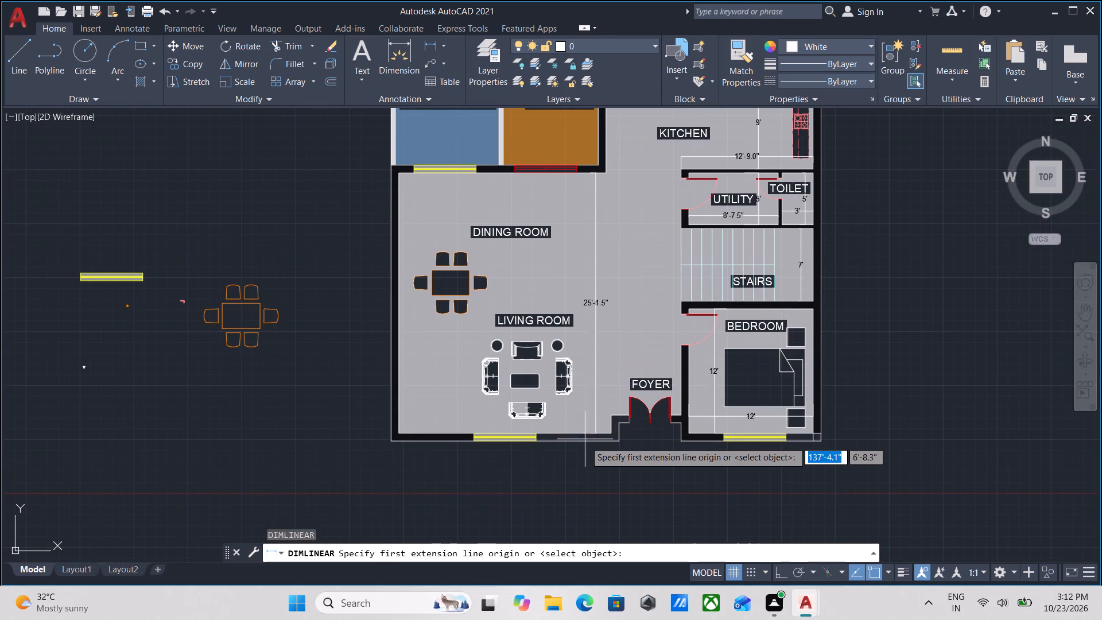
Add a horizontal dimension across the living and dining rooms from the stair-side wall end to the opposite outer wall's inner face.
scroll(585, 441, up, 4)
scroll(502, 350, down, 3)
middle_drag(502, 350, 537, 496)
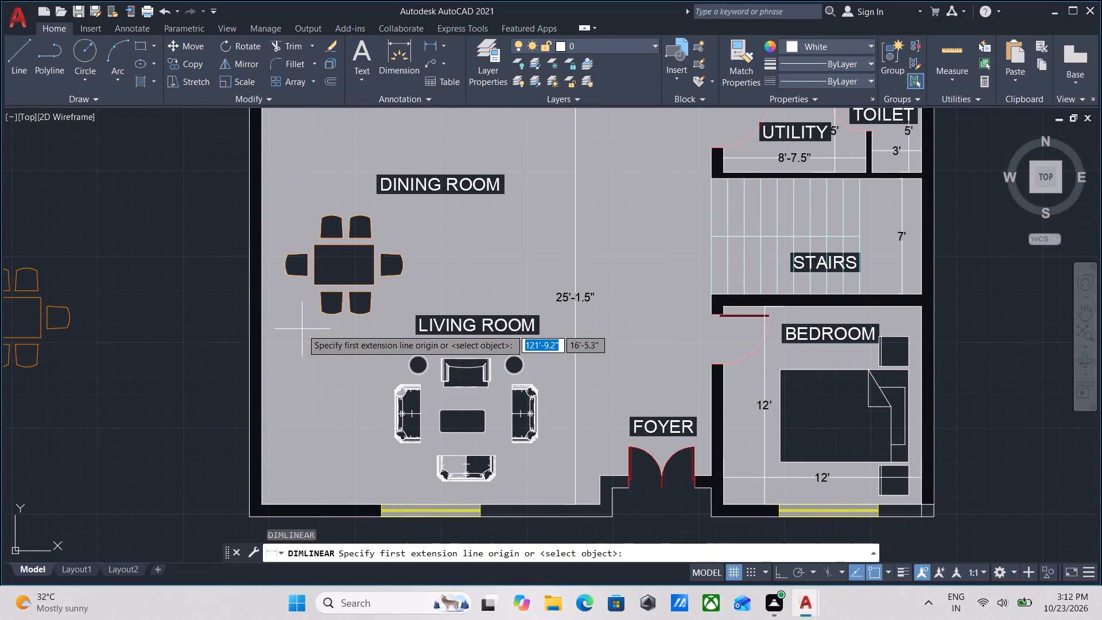
scroll(302, 329, down, 1)
scroll(588, 317, up, 4)
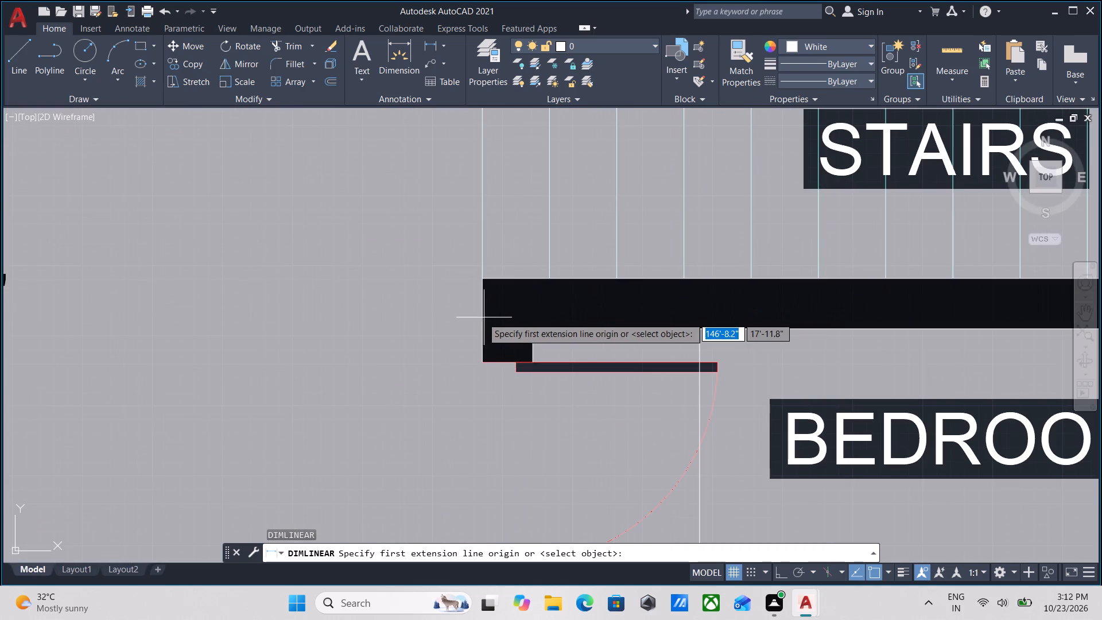
click(478, 318)
scroll(152, 307, down, 2)
middle_drag(152, 307, 695, 358)
scroll(443, 357, down, 2)
middle_drag(443, 357, 475, 357)
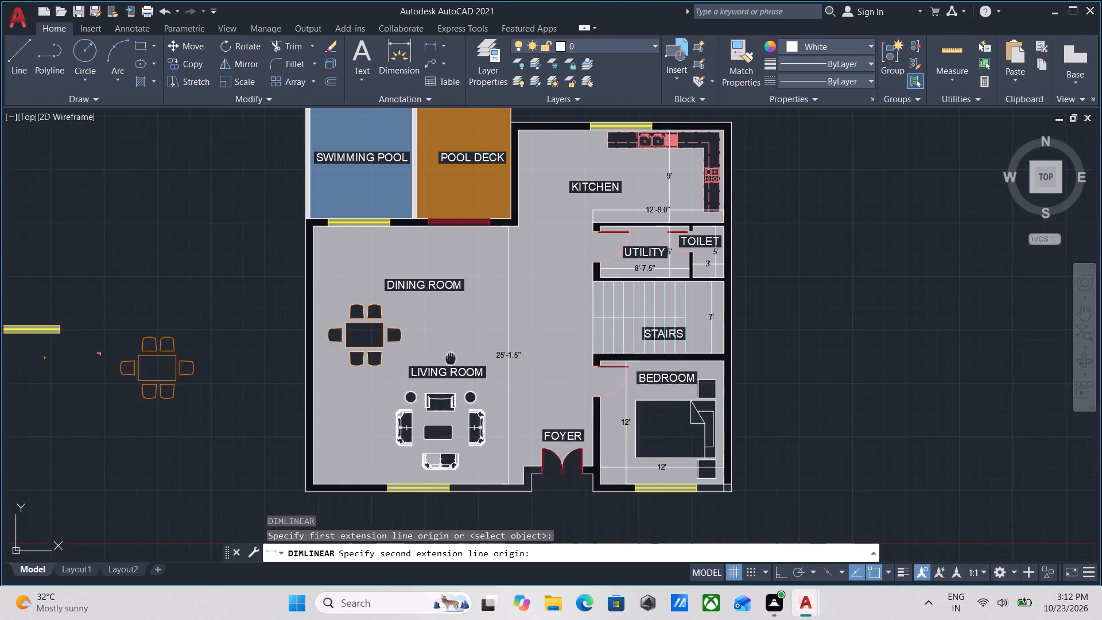
middle_drag(475, 357, 579, 362)
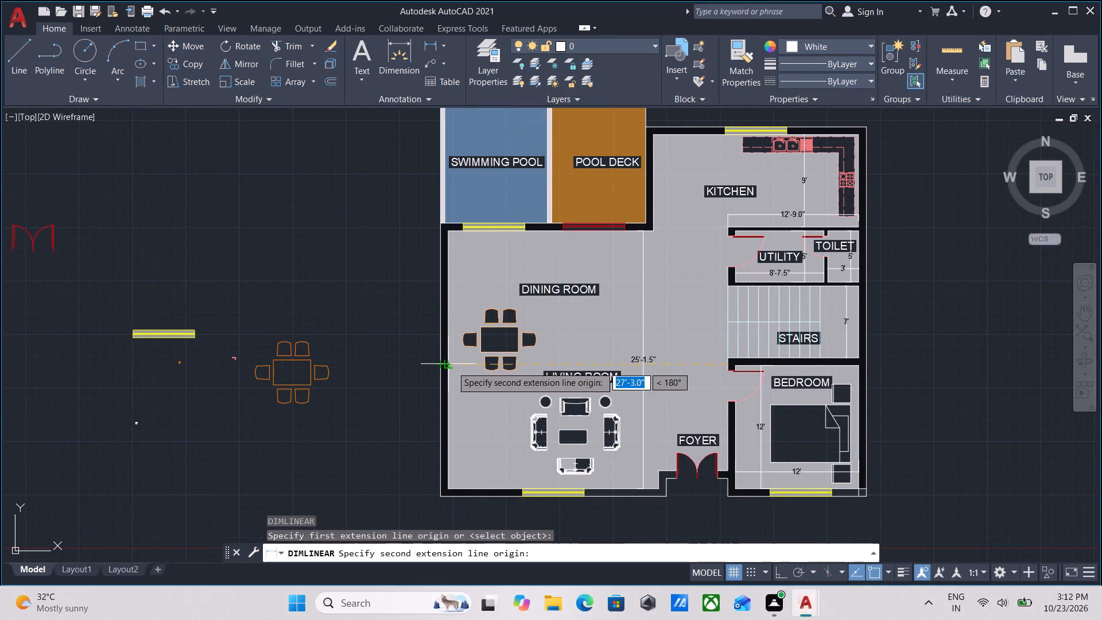
click(449, 366)
click(626, 361)
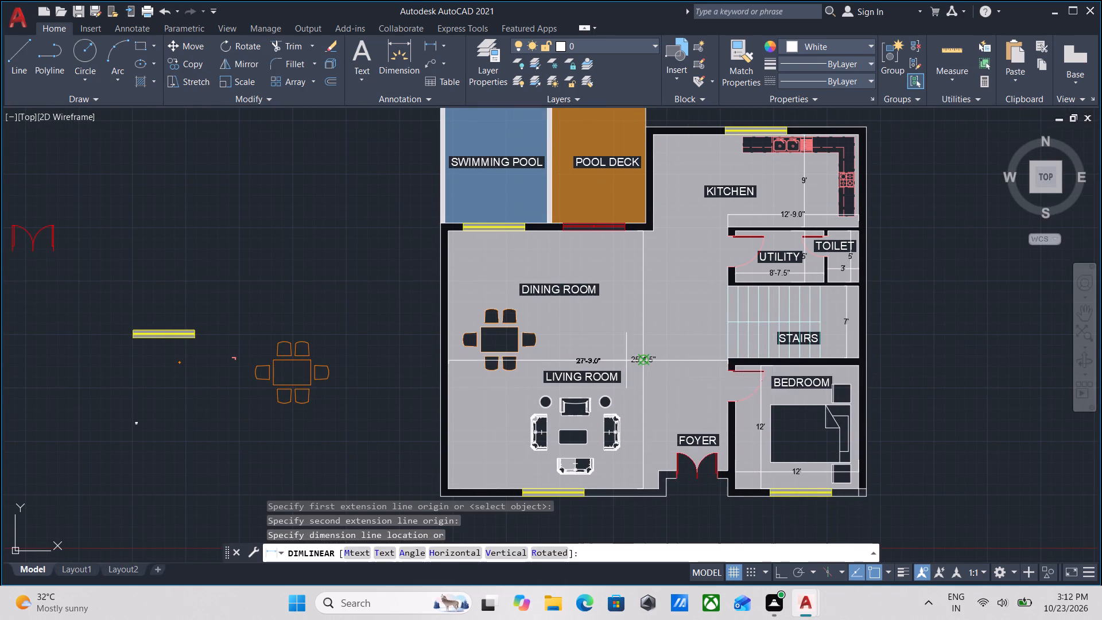
scroll(664, 355, down, 2)
middle_drag(664, 355, 562, 326)
key(Escape)
Fill the front wall section between the living room window and the foyer door with a solid black hatch.
scroll(566, 328, up, 2)
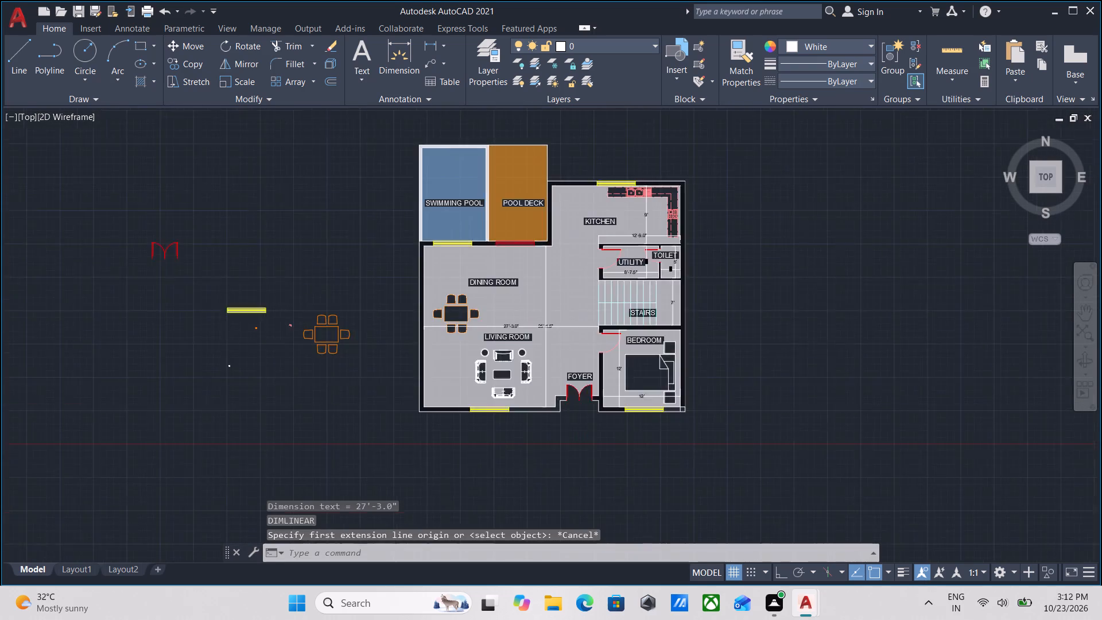
middle_drag(558, 383, 577, 347)
key(h)
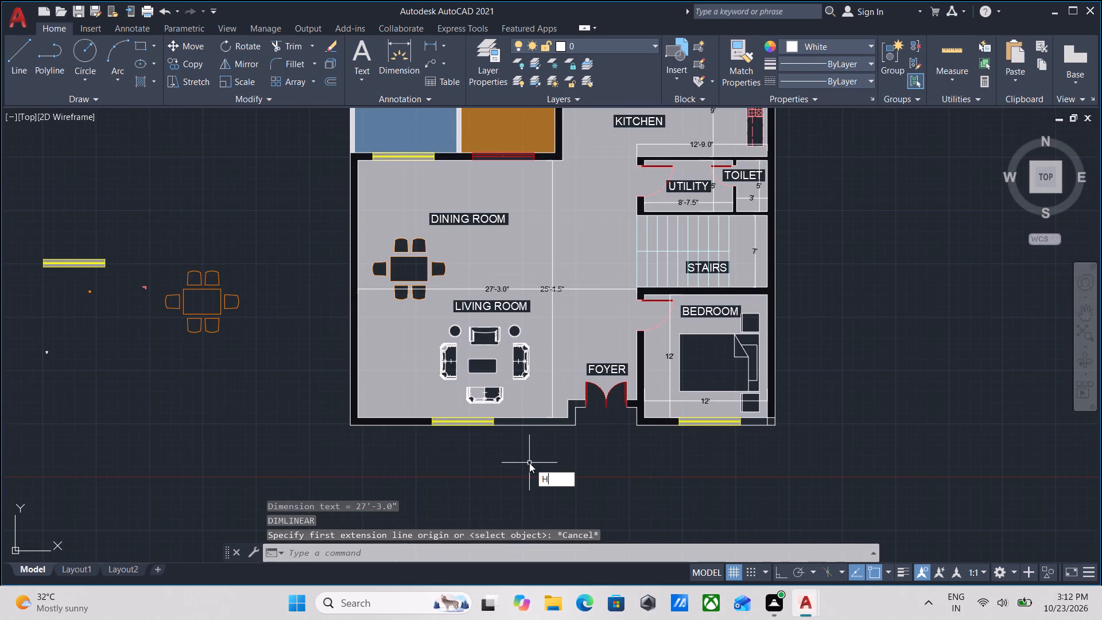
key(Return)
scroll(577, 438, up, 2)
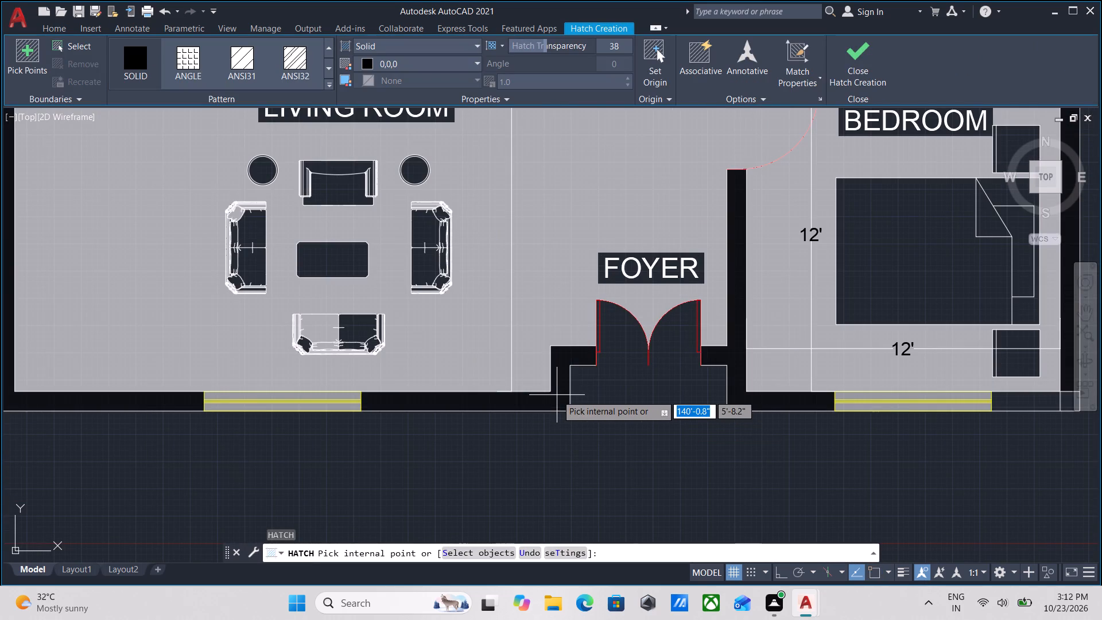
click(557, 395)
scroll(557, 395, down, 2)
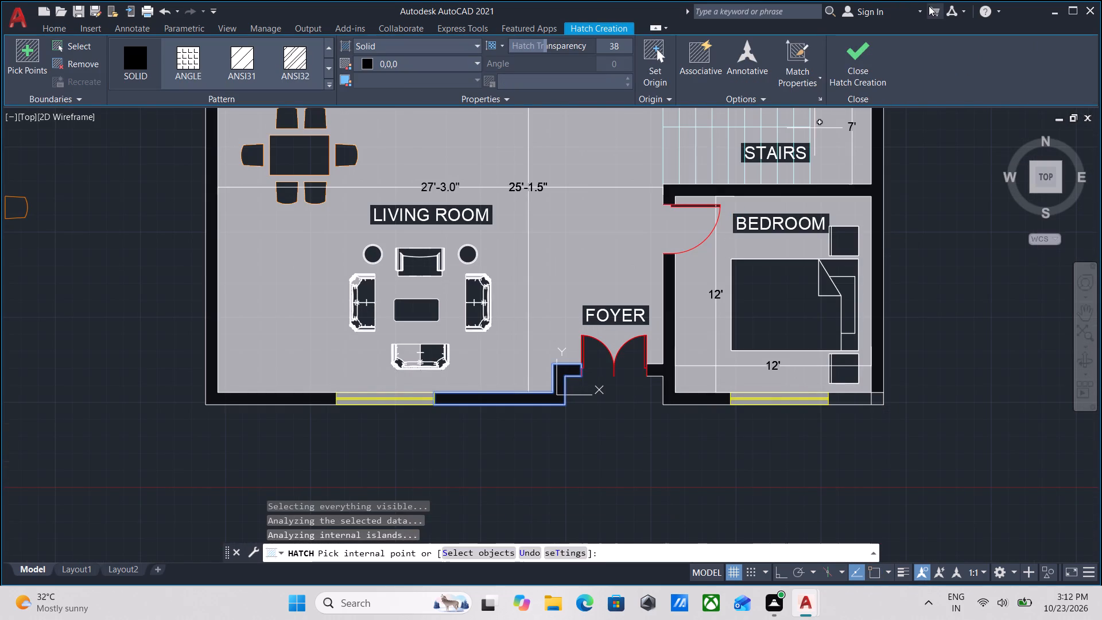
click(867, 64)
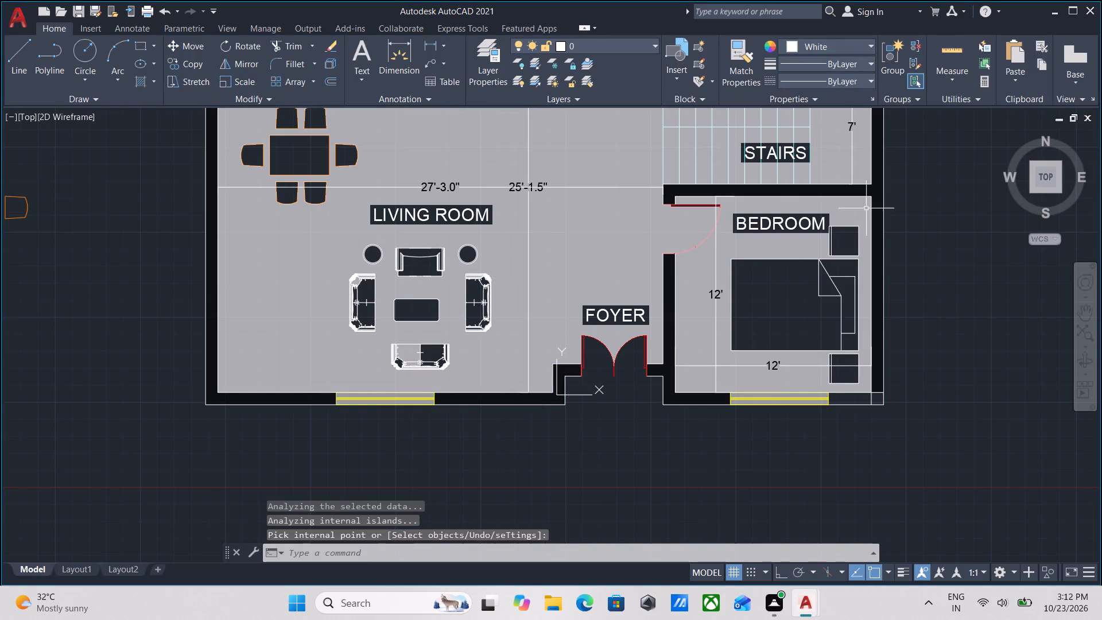
Trim the two crossing wall lines inside the outer wall corner beside the bedroom window.
scroll(870, 374, up, 2)
scroll(914, 485, up, 3)
key(Escape)
scroll(766, 350, down, 2)
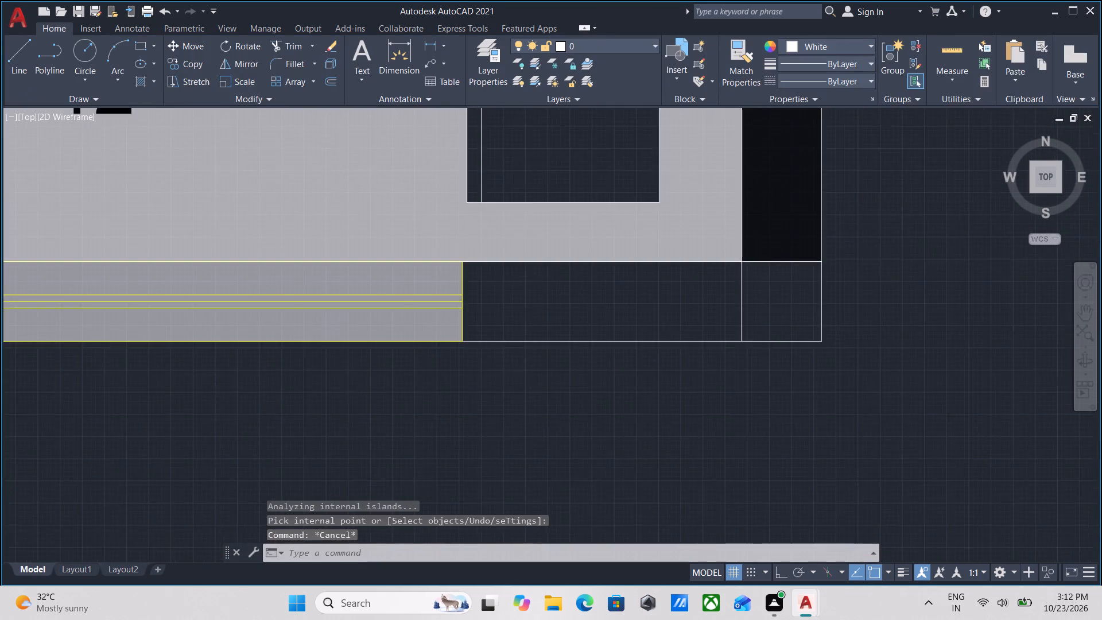
middle_drag(759, 356, 712, 398)
text(TR)
key(Return)
click(716, 365)
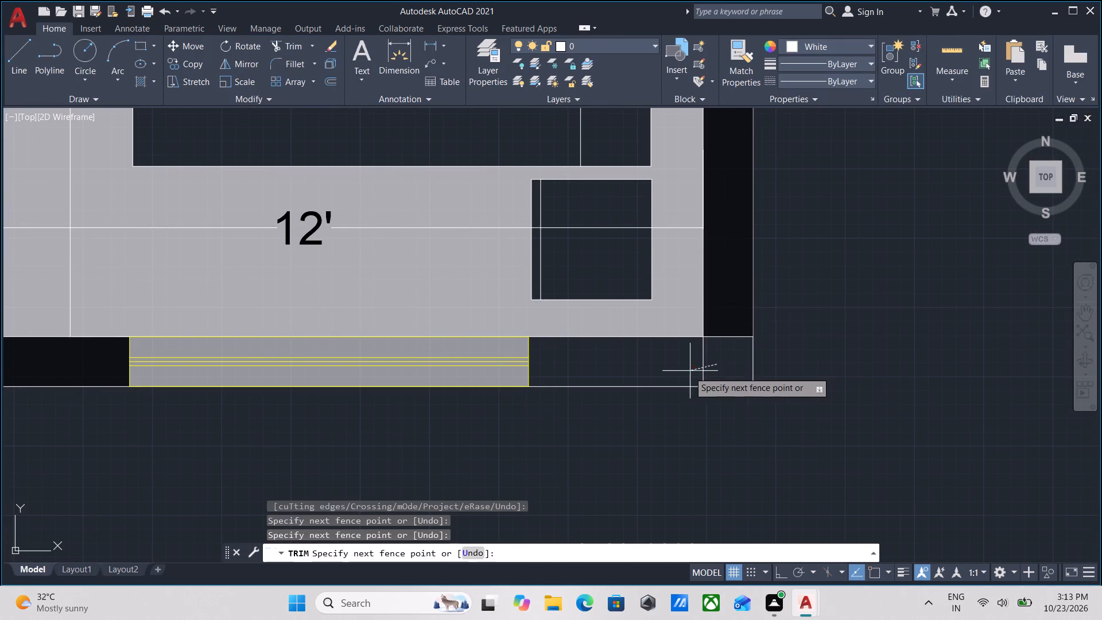
click(674, 372)
click(736, 336)
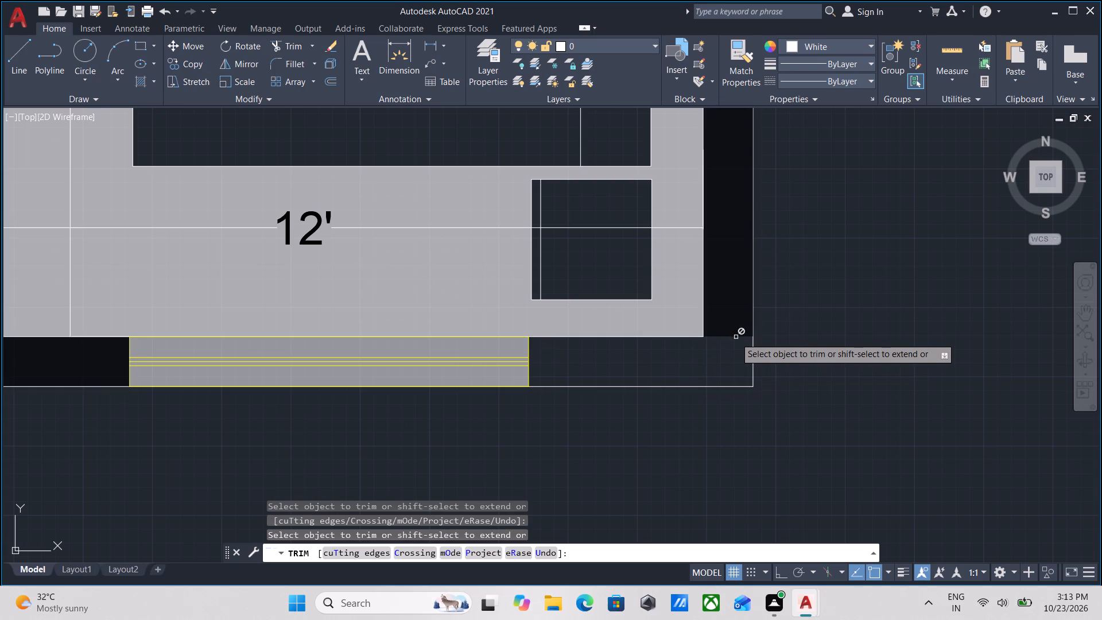
scroll(720, 361, down, 2)
middle_drag(720, 361, 720, 369)
key(Escape)
key(Escape)
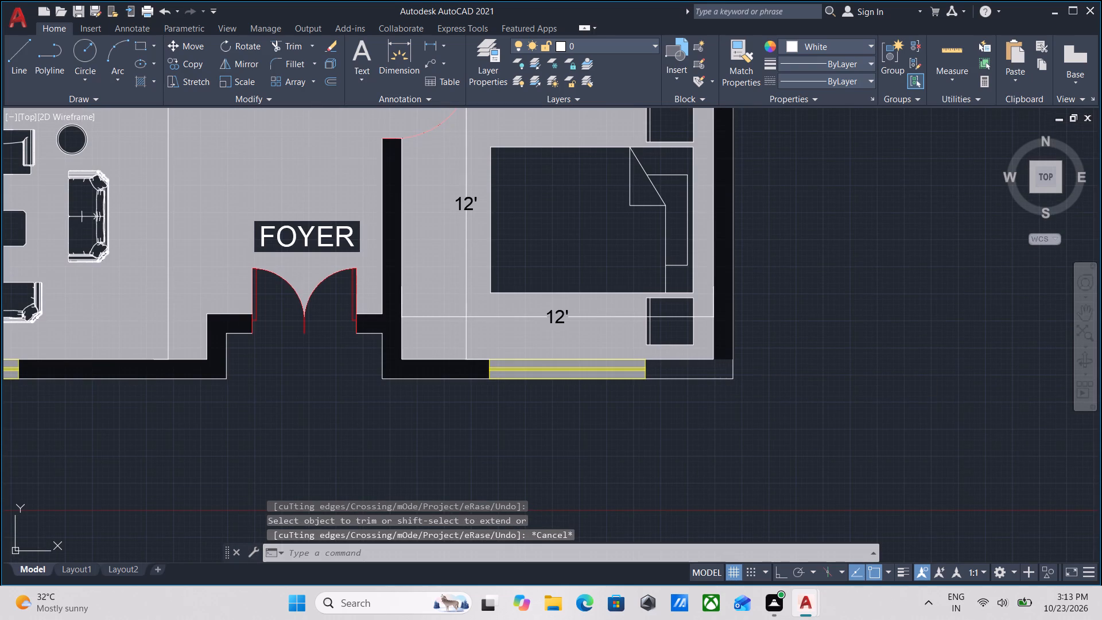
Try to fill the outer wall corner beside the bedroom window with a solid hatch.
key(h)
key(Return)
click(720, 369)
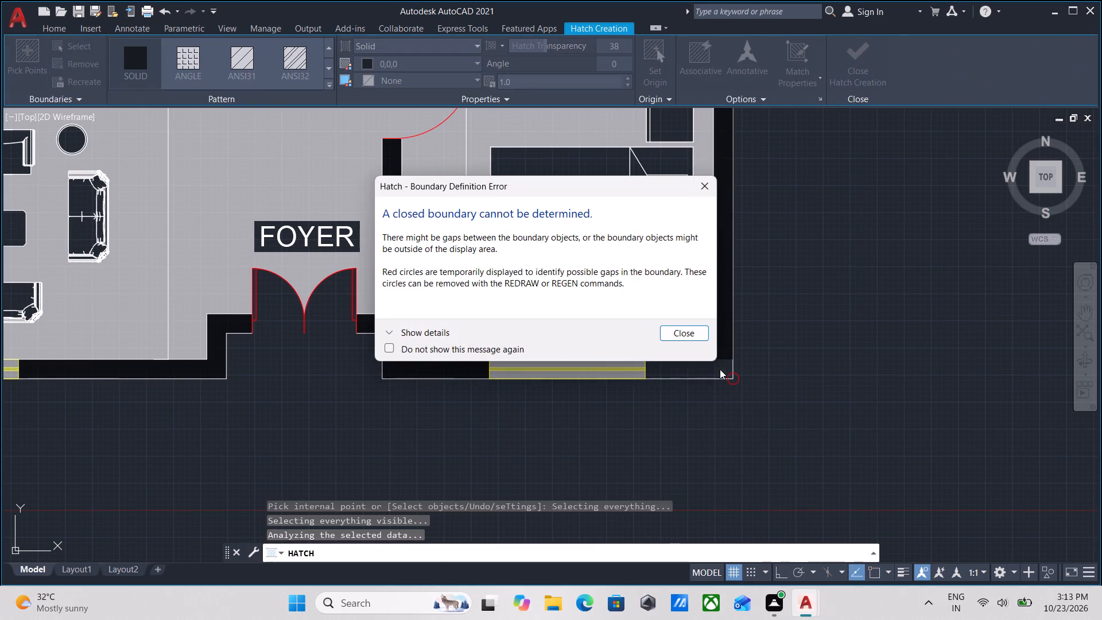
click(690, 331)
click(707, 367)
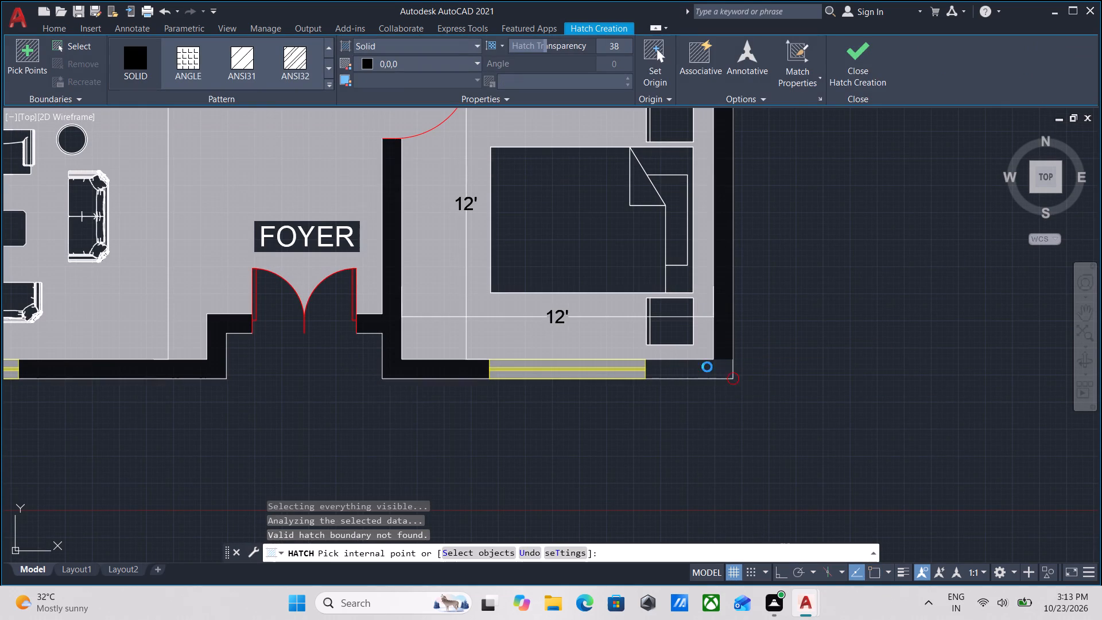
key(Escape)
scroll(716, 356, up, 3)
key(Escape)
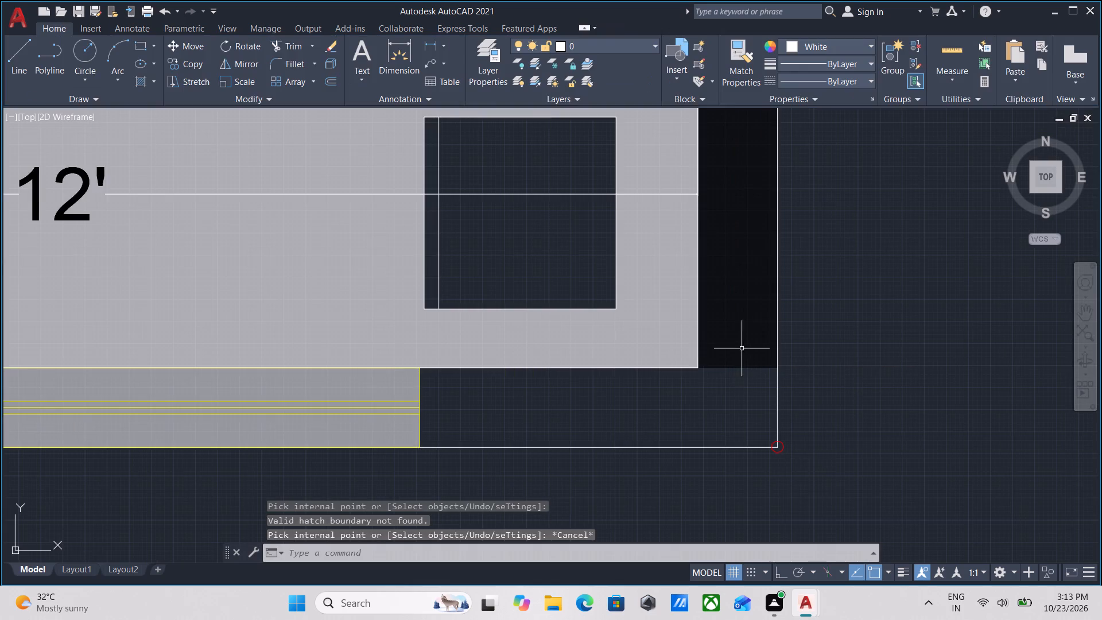
Fill the outer wall around the bedroom's front corner, including the piece beside the window, with a solid black hatch.
scroll(752, 342, down, 5)
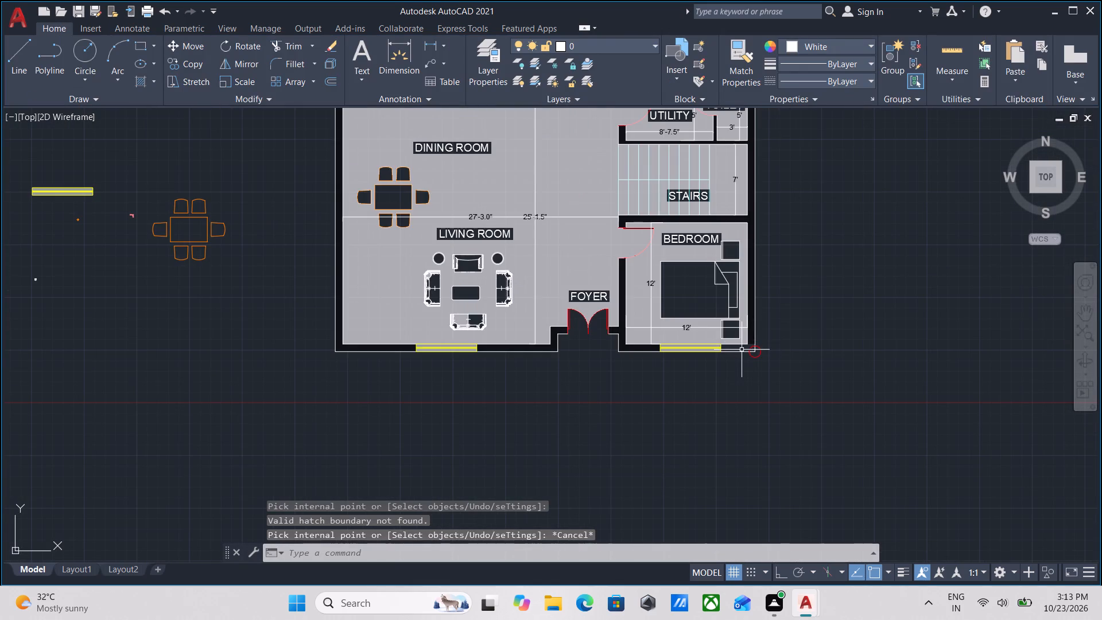
key(h)
key(Return)
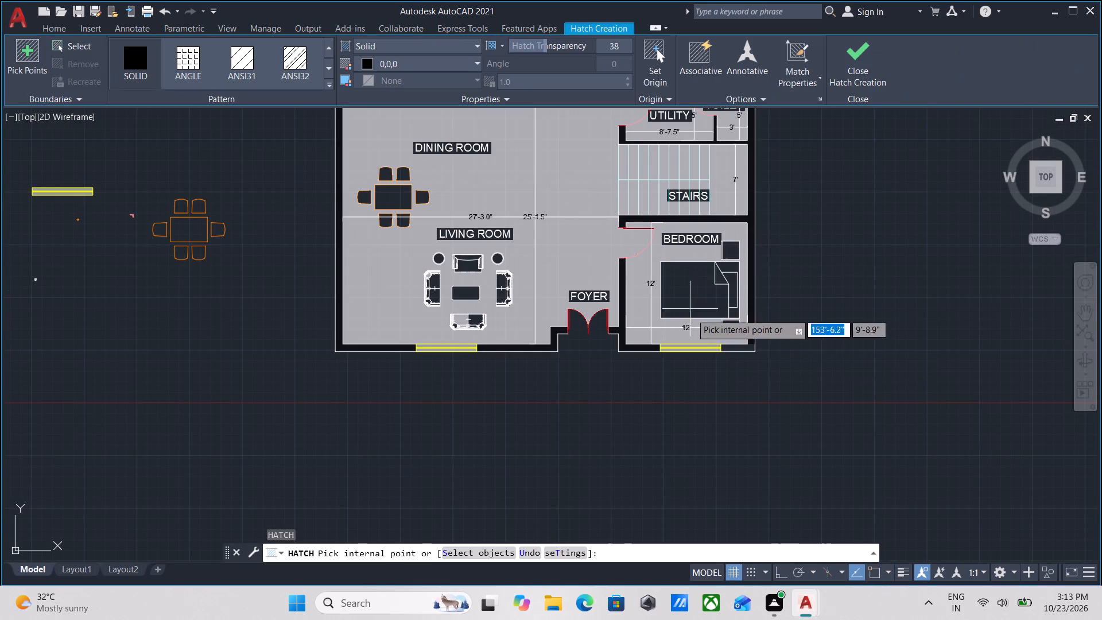
scroll(738, 355, up, 1)
click(738, 345)
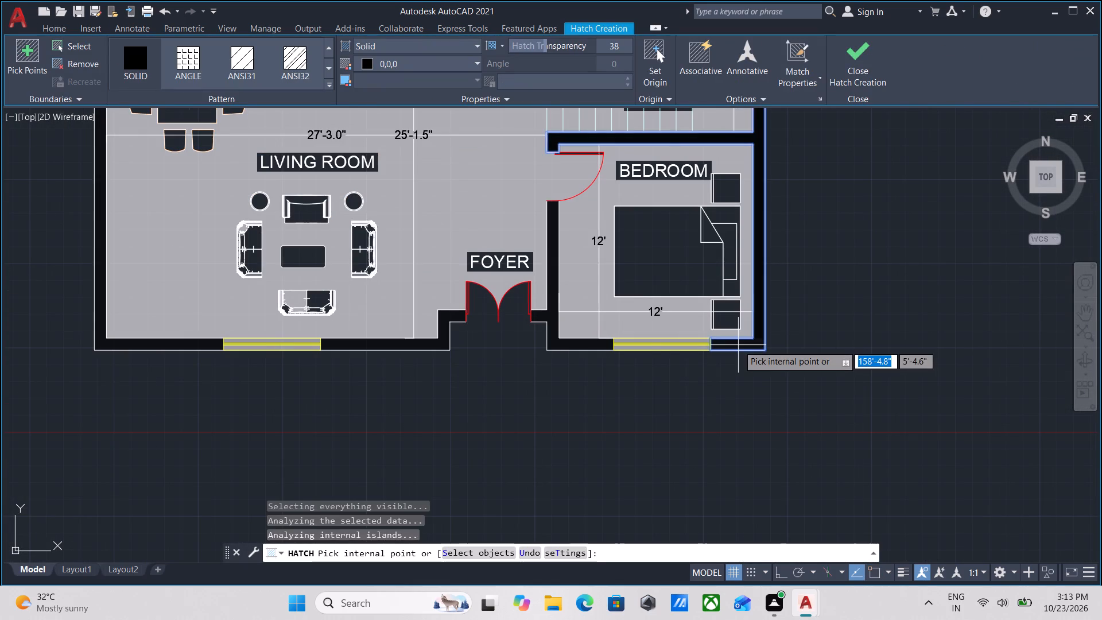
scroll(741, 343, down, 1)
scroll(793, 293, down, 2)
middle_drag(793, 293, 784, 355)
scroll(784, 355, up, 1)
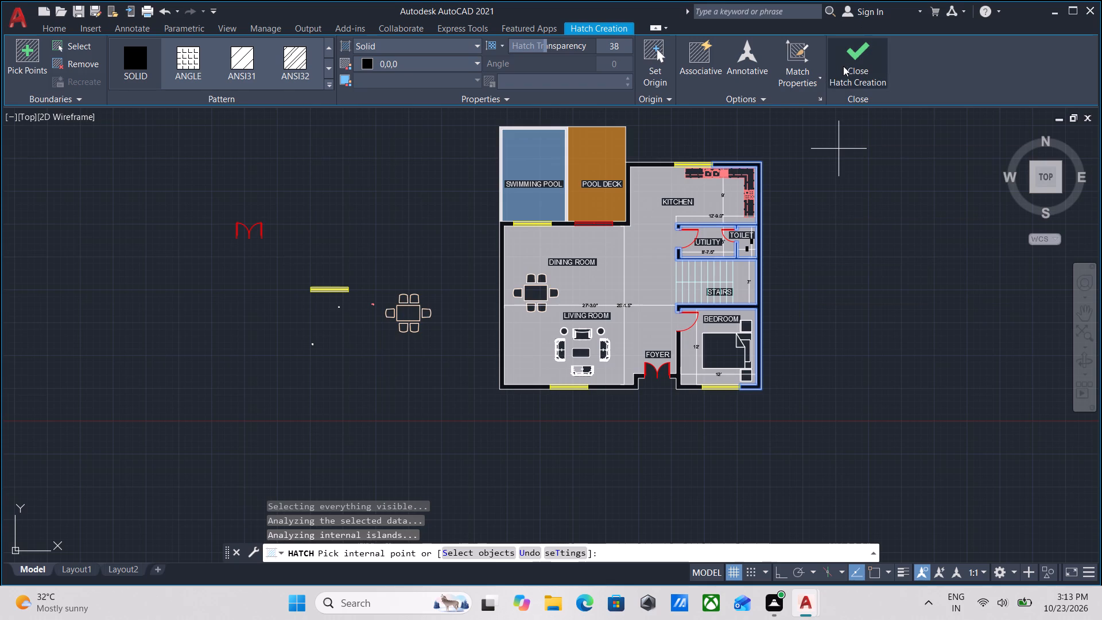
click(847, 64)
scroll(765, 356, up, 2)
scroll(765, 356, down, 2)
middle_drag(765, 356, 758, 386)
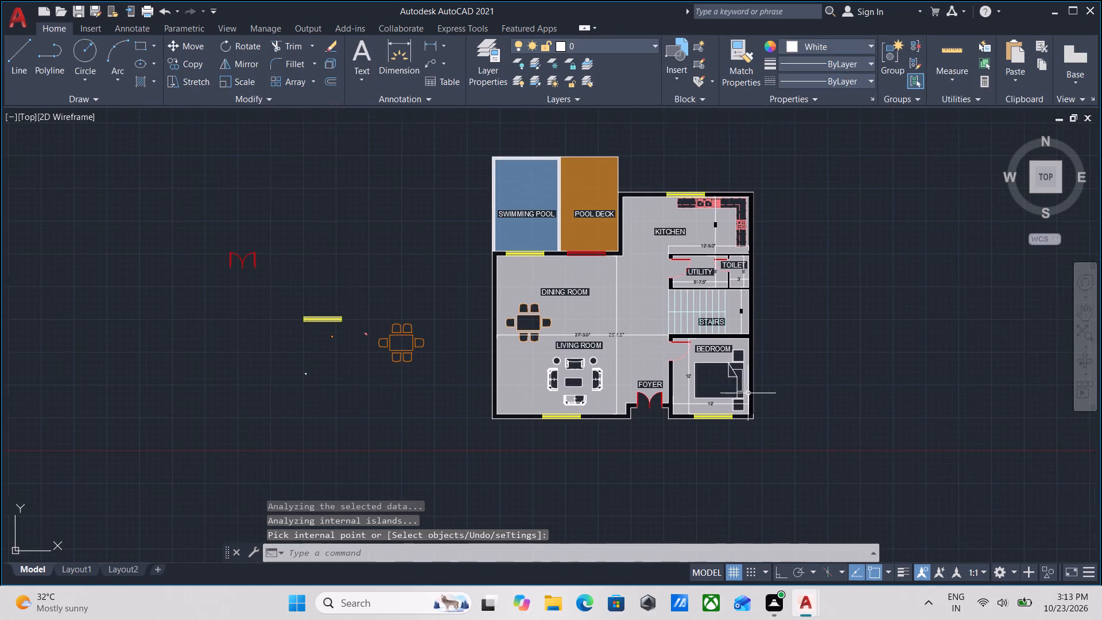
Group all objects of the finished floor plan, including its pool area, furniture, labels and dimensions.
scroll(570, 316, down, 2)
middle_click(569, 316)
scroll(595, 318, up, 3)
middle_click(601, 311)
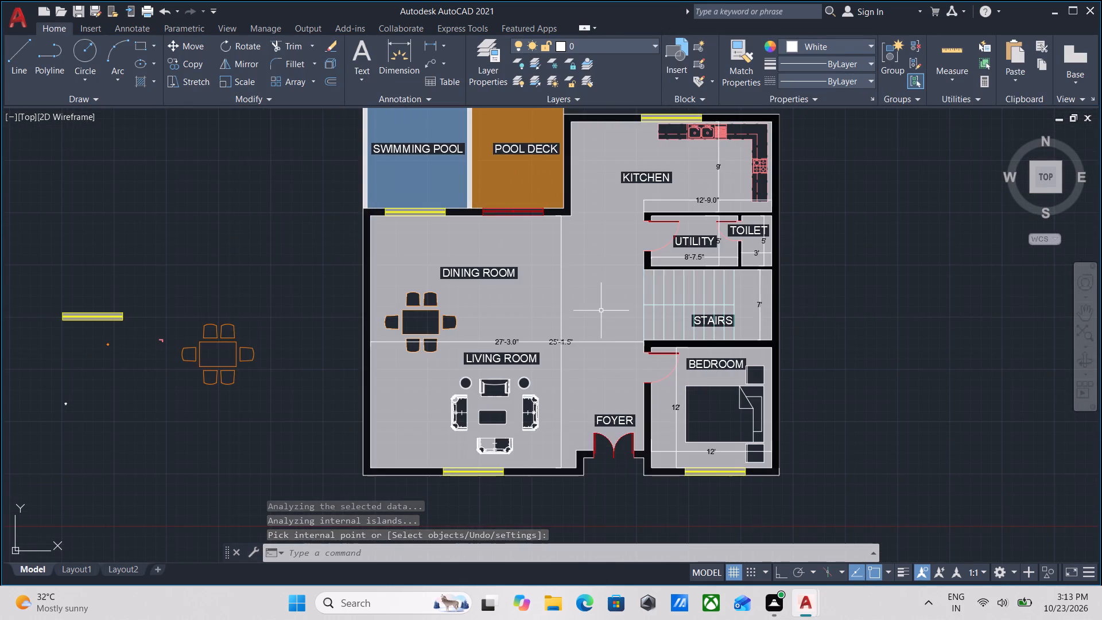
scroll(601, 311, down, 2)
scroll(678, 373, up, 2)
scroll(668, 411, down, 1)
middle_drag(668, 411, 711, 433)
key(Escape)
click(729, 455)
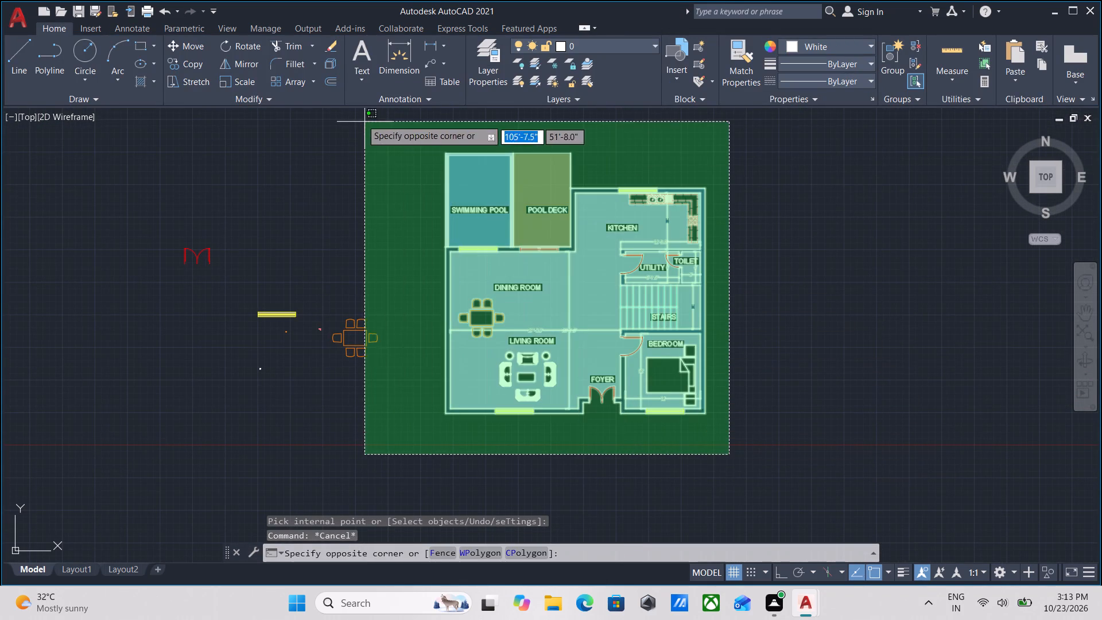
click(421, 117)
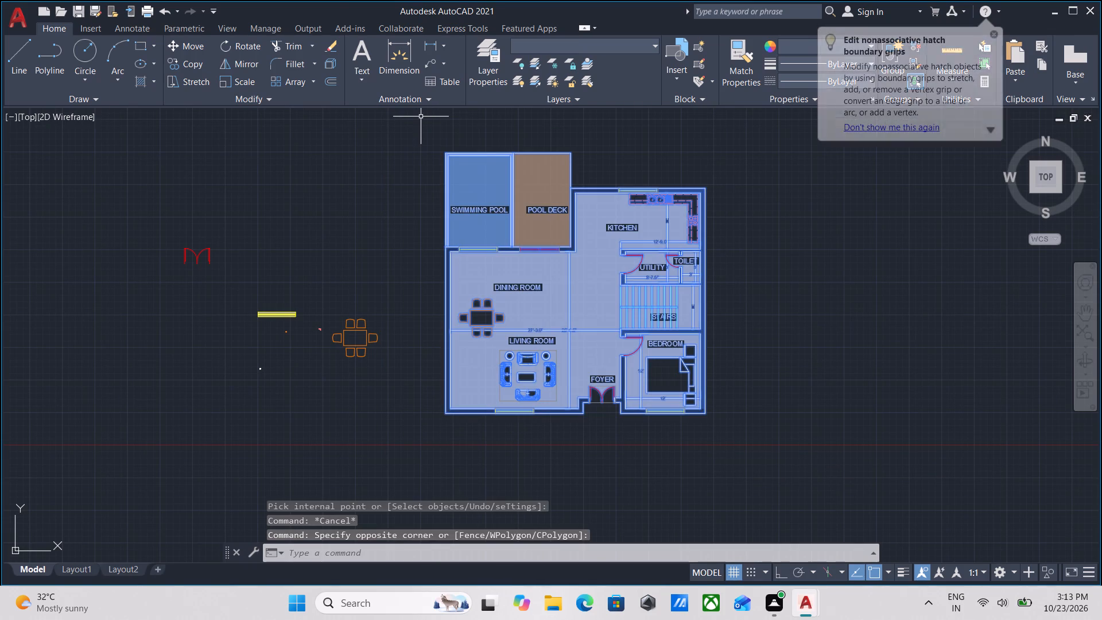
key(g)
key(Return)
Copy the grouped floor plan into the empty space beyond its bedroom side.
drag(747, 446, 736, 435)
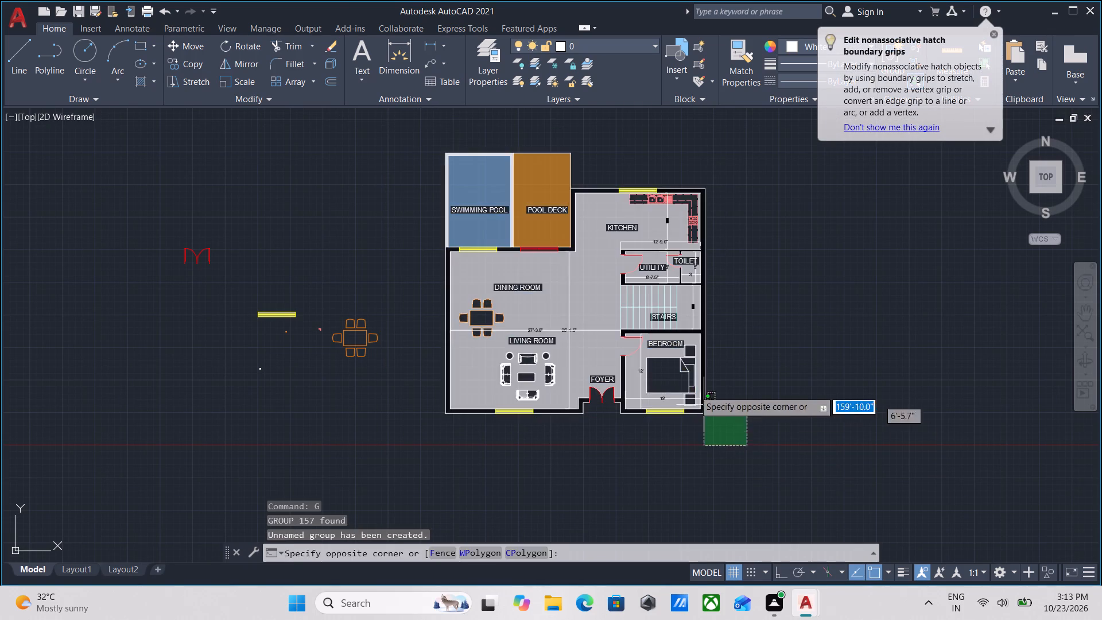
click(684, 379)
text(CO)
key(Return)
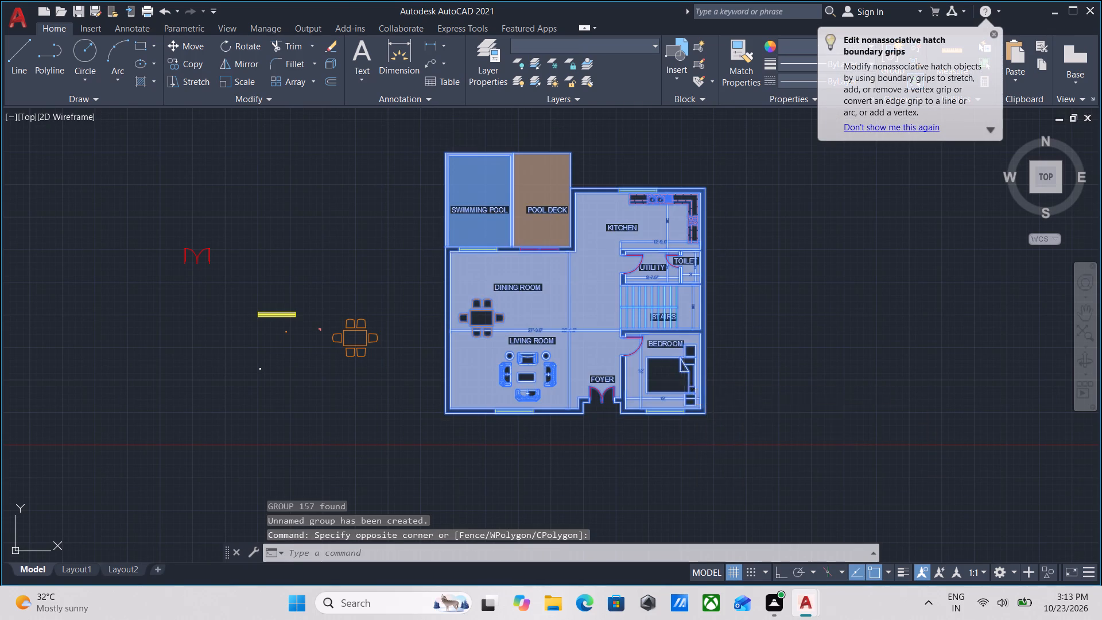
click(703, 405)
middle_drag(855, 346, 570, 392)
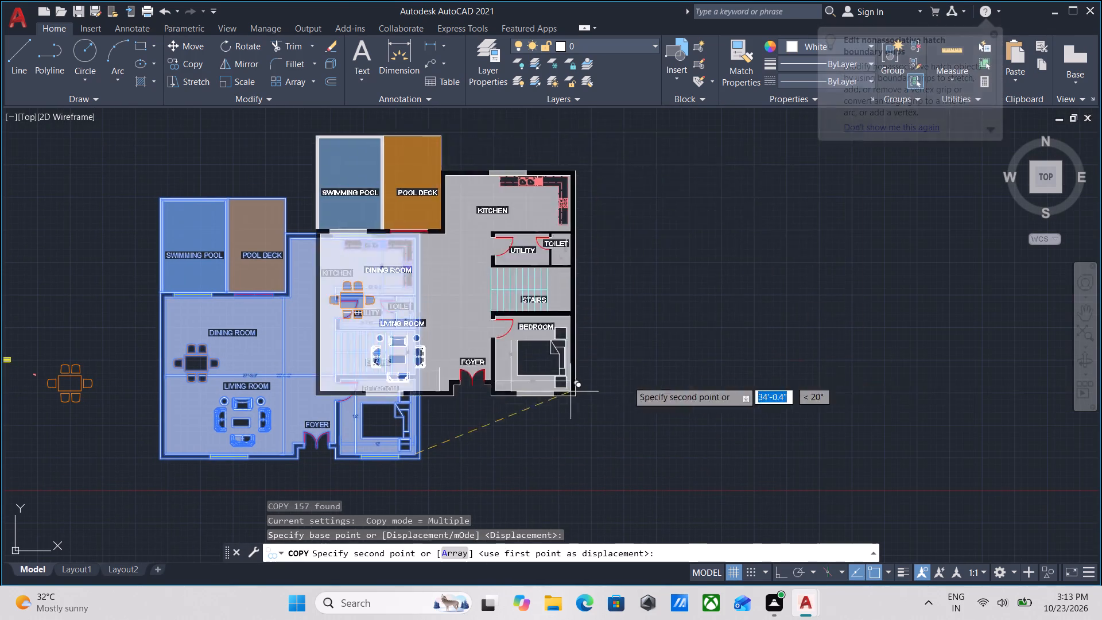
click(863, 392)
key(Escape)
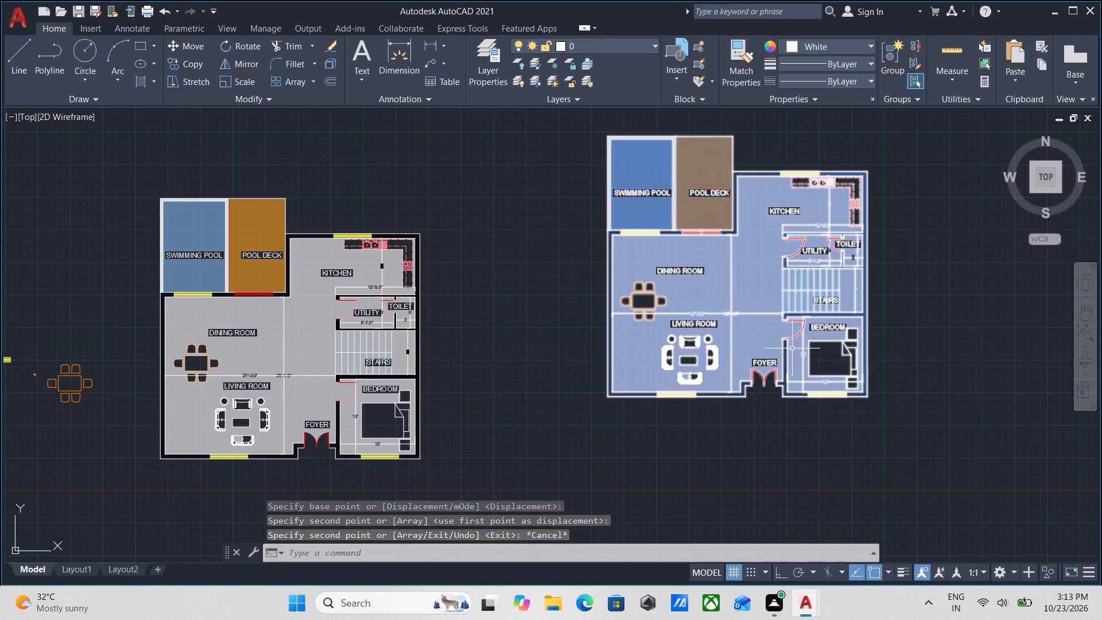
Ungroup the copied floor plan.
scroll(795, 348, up, 1)
click(811, 365)
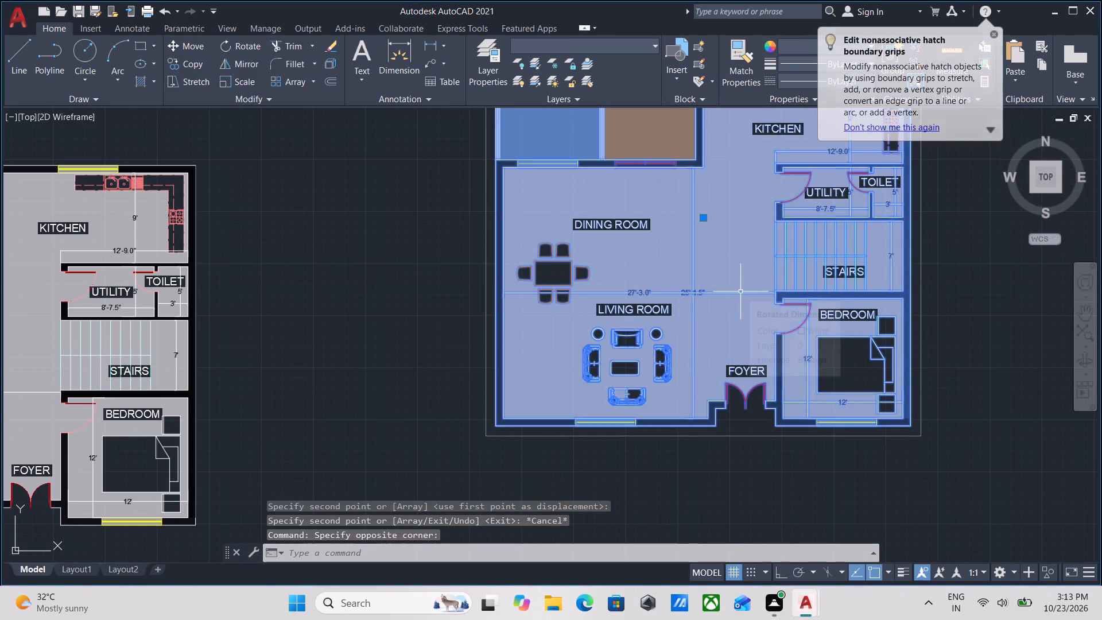
text(UNG)
key(Return)
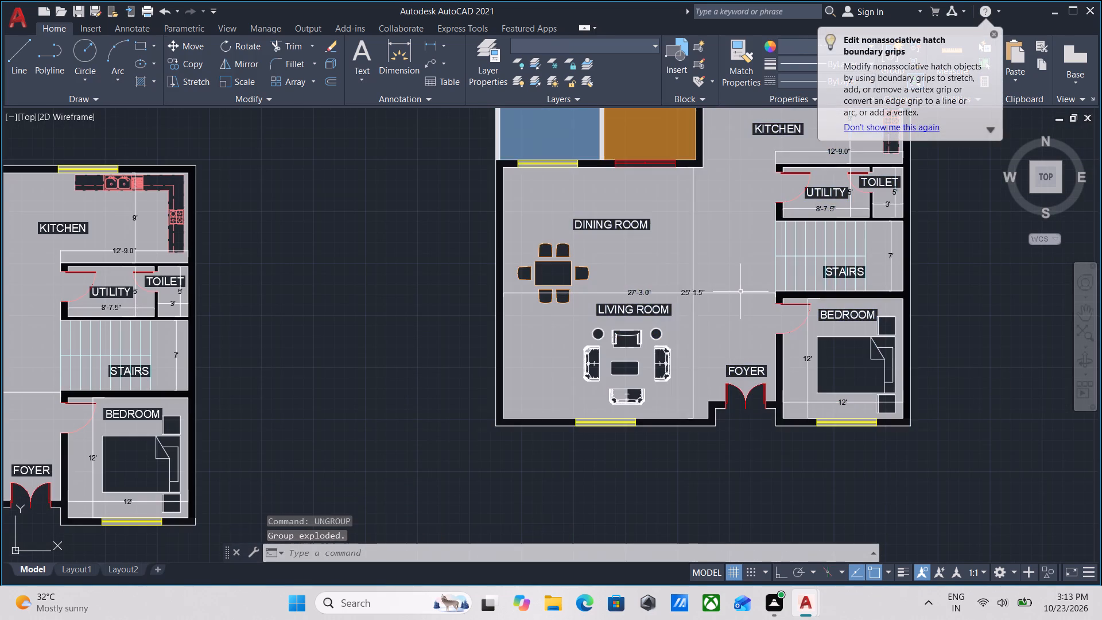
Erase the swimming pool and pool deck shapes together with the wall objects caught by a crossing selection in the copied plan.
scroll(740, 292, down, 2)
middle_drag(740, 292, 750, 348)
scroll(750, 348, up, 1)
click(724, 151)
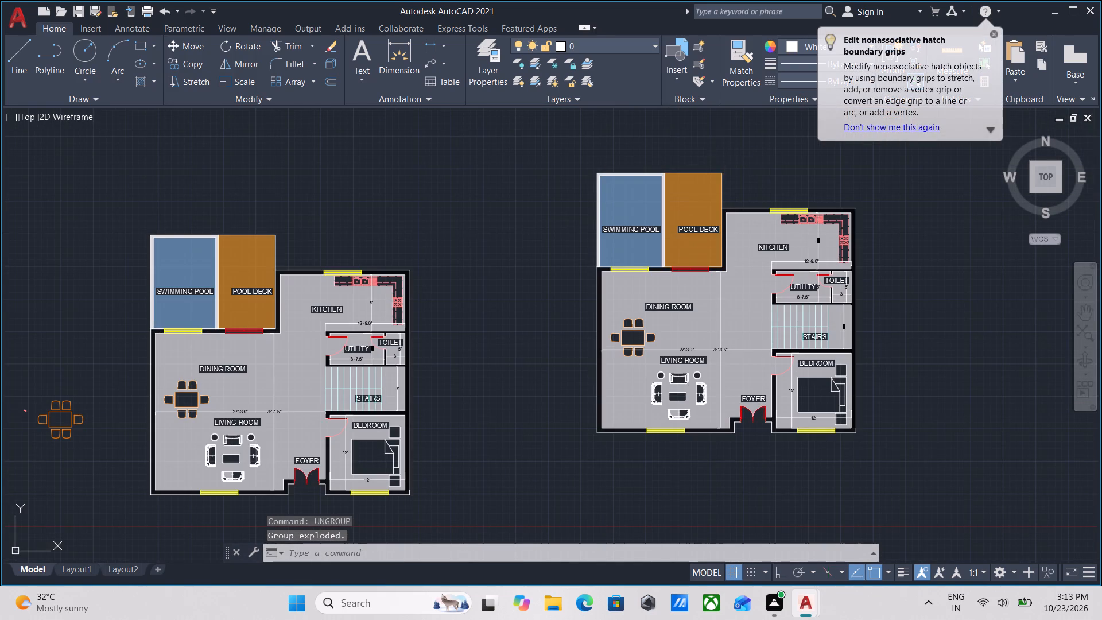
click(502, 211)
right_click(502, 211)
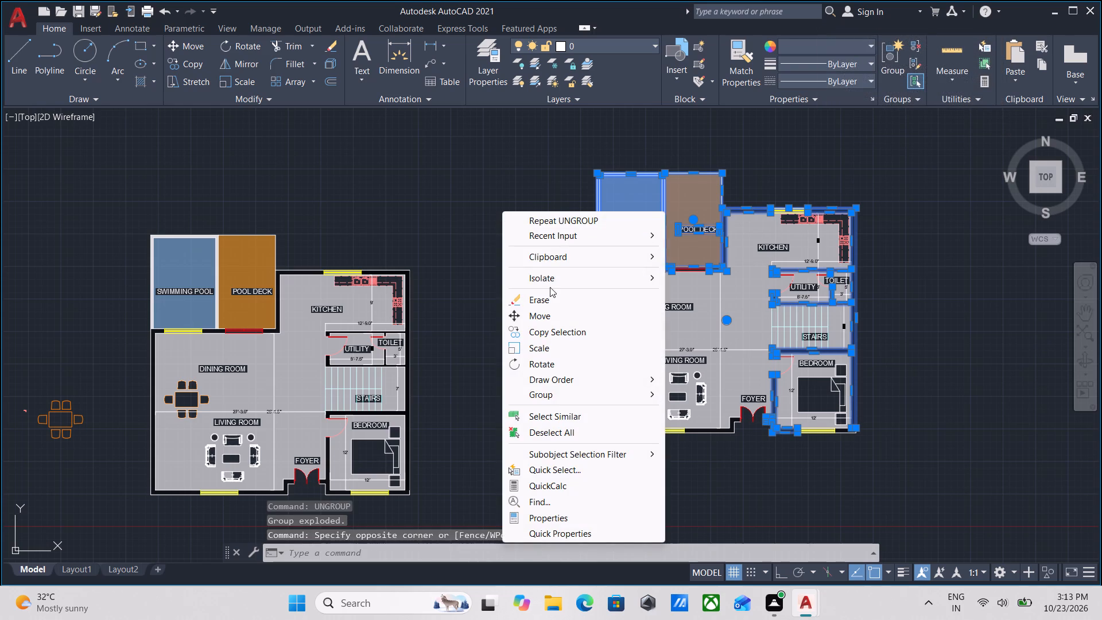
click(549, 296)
Undo the erase of the swimming pool, pool deck and wall objects in the copied plan.
scroll(656, 228, up, 2)
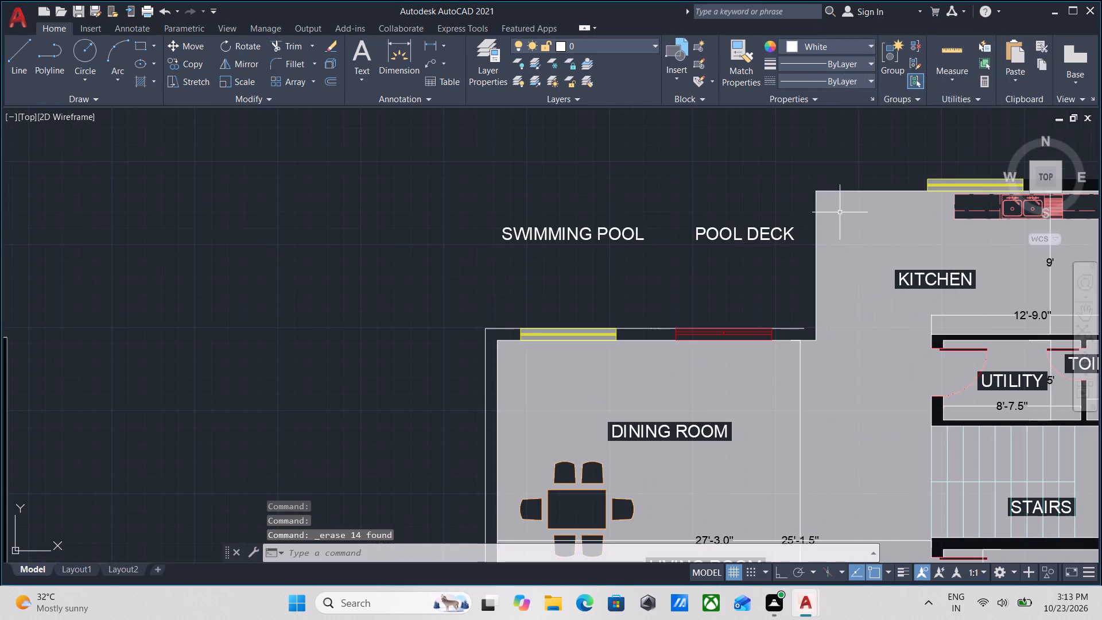
scroll(840, 212, down, 1)
middle_drag(840, 212, 818, 230)
key(ctrl+z)
key(ctrl+z)
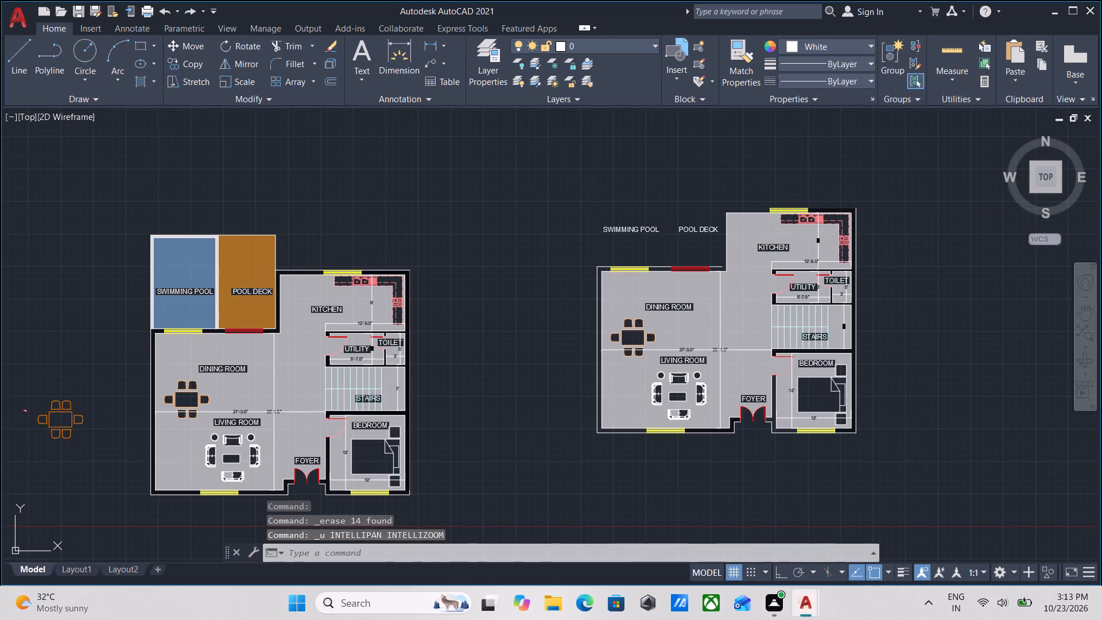
Erase the grey floor hatch covering the rooms of the copied plan.
scroll(712, 199, up, 1)
click(765, 307)
scroll(765, 307, down, 1)
middle_drag(765, 307, 812, 307)
middle_drag(625, 252, 626, 328)
scroll(661, 312, up, 1)
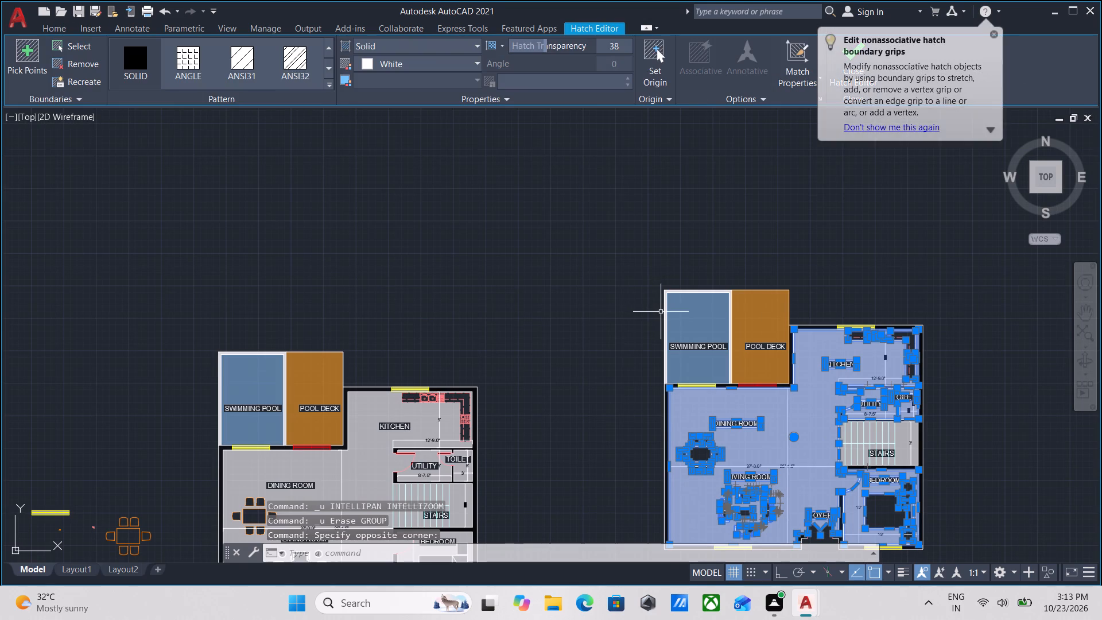
right_click(579, 265)
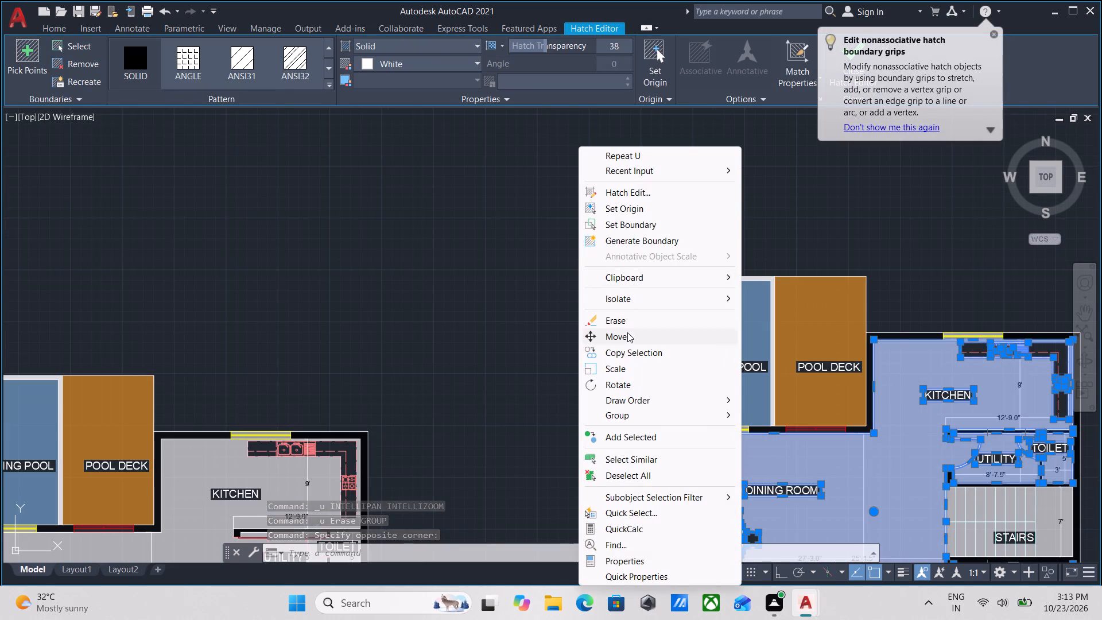
click(624, 315)
Erase the swimming pool and pool deck outlines and fills in the copied plan with a crossing selection, leaving the walls in place.
middle_drag(773, 358, 657, 282)
click(785, 164)
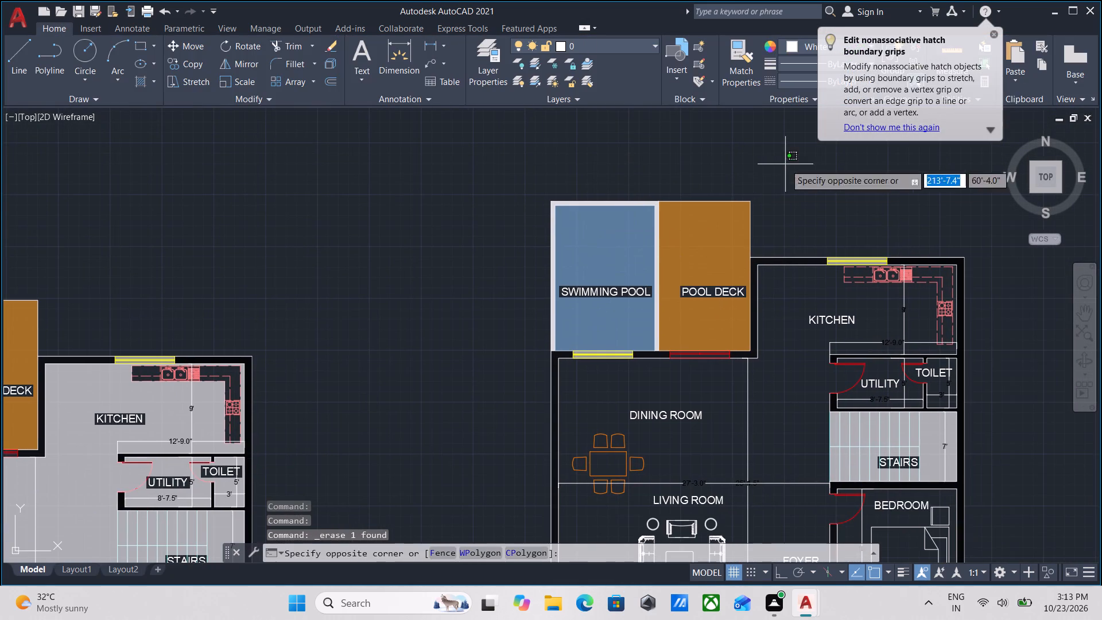
click(497, 226)
right_click(497, 226)
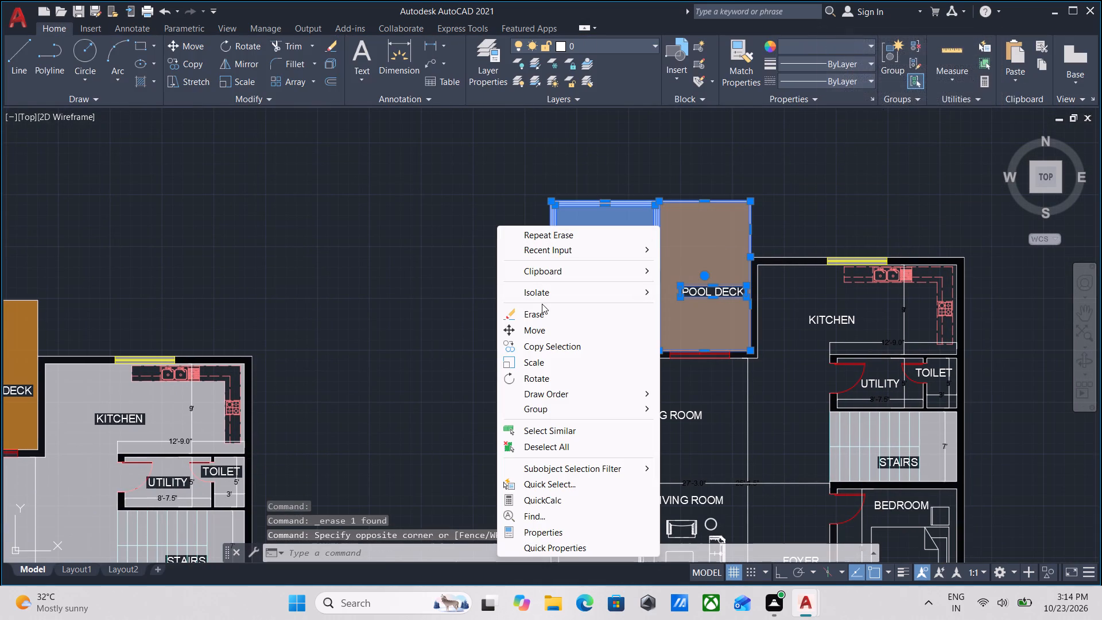
click(542, 311)
Erase the dining and living room furniture, labels and dimensions in the copied plan.
middle_drag(668, 302, 610, 249)
scroll(680, 347, up, 1)
scroll(700, 348, down, 1)
middle_drag(700, 348, 672, 286)
drag(708, 410, 703, 404)
click(645, 302)
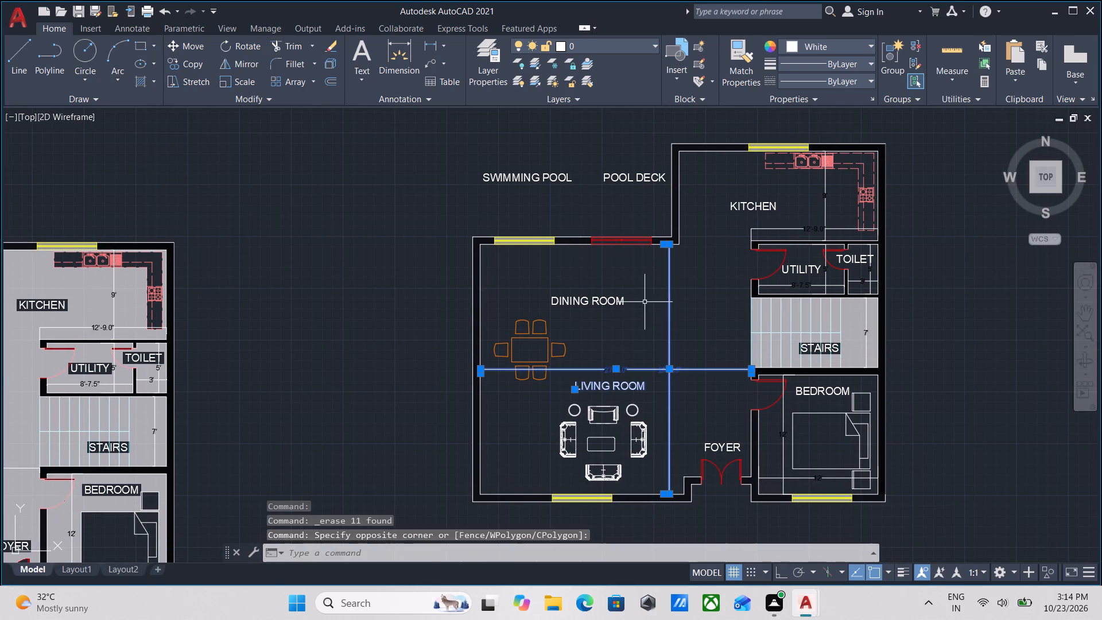
click(704, 417)
click(514, 290)
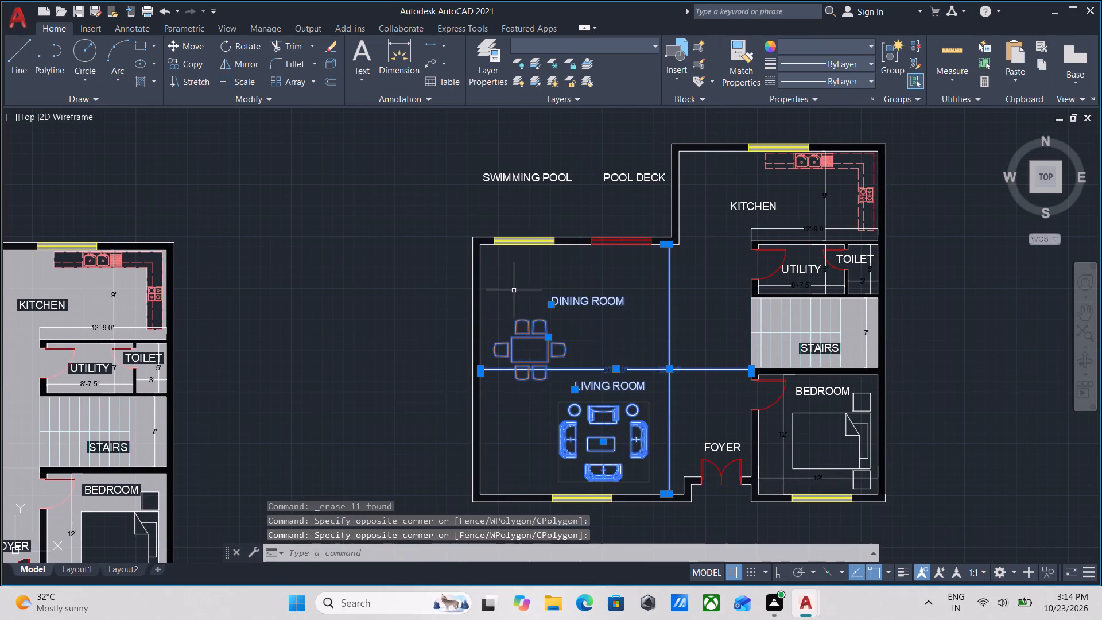
right_click(514, 290)
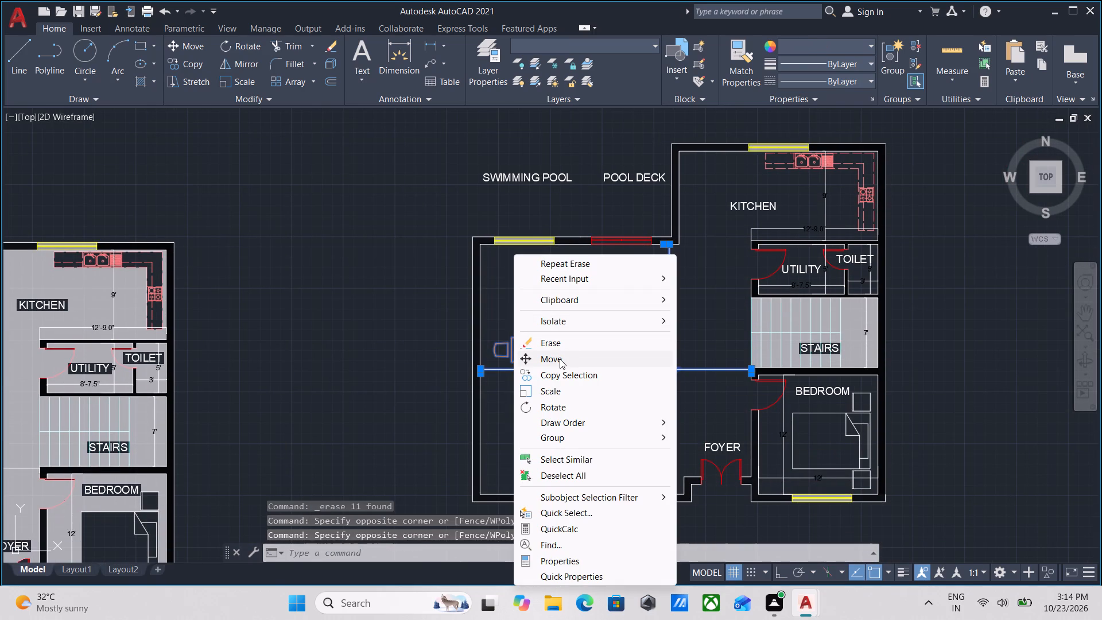
click(559, 343)
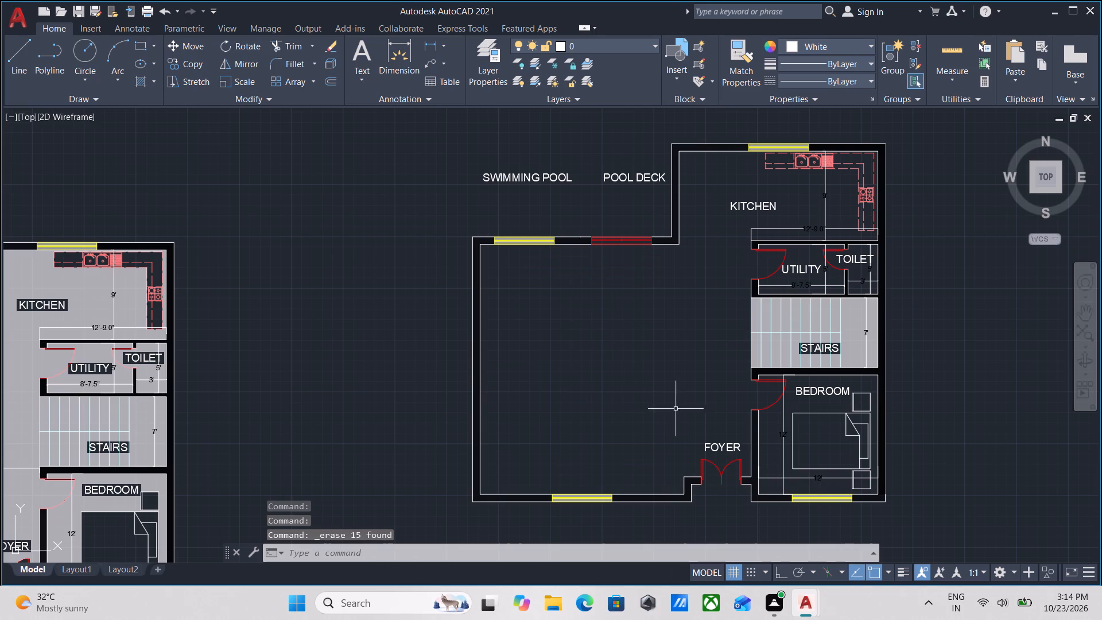
Erase the FOYER label and the double entrance door in the copied plan.
scroll(737, 452, up, 1)
drag(731, 510, 731, 521)
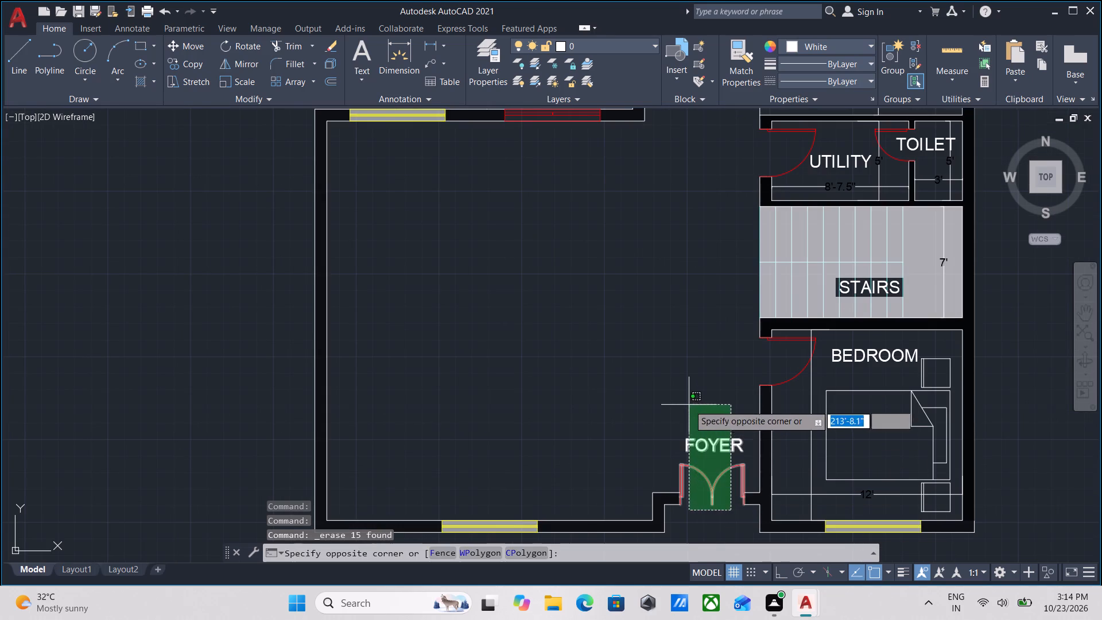
click(689, 405)
right_click(689, 405)
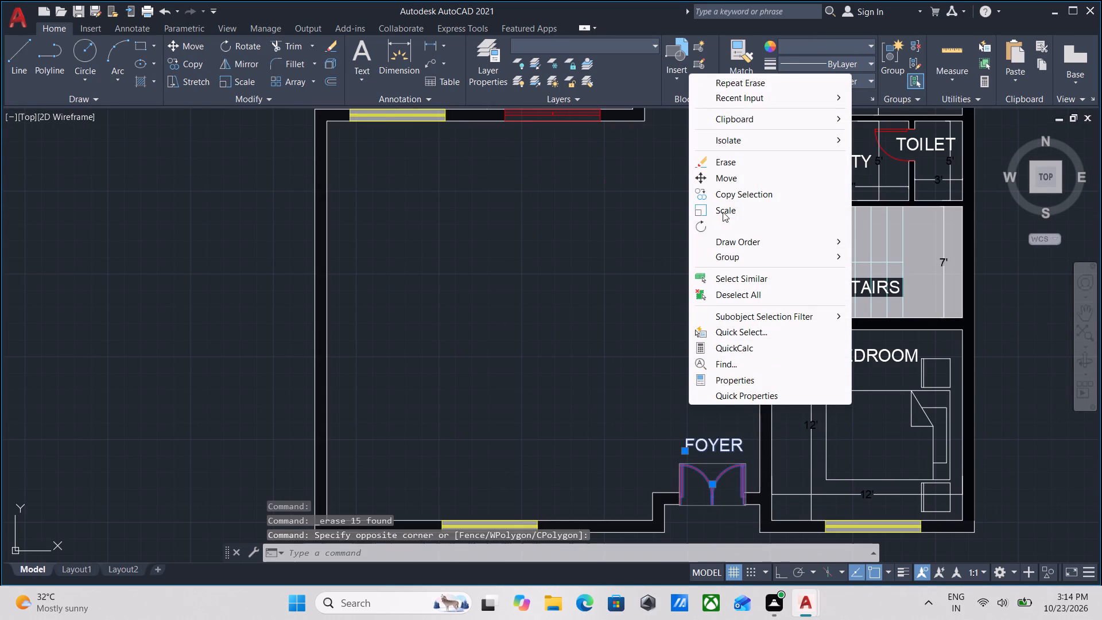
click(736, 161)
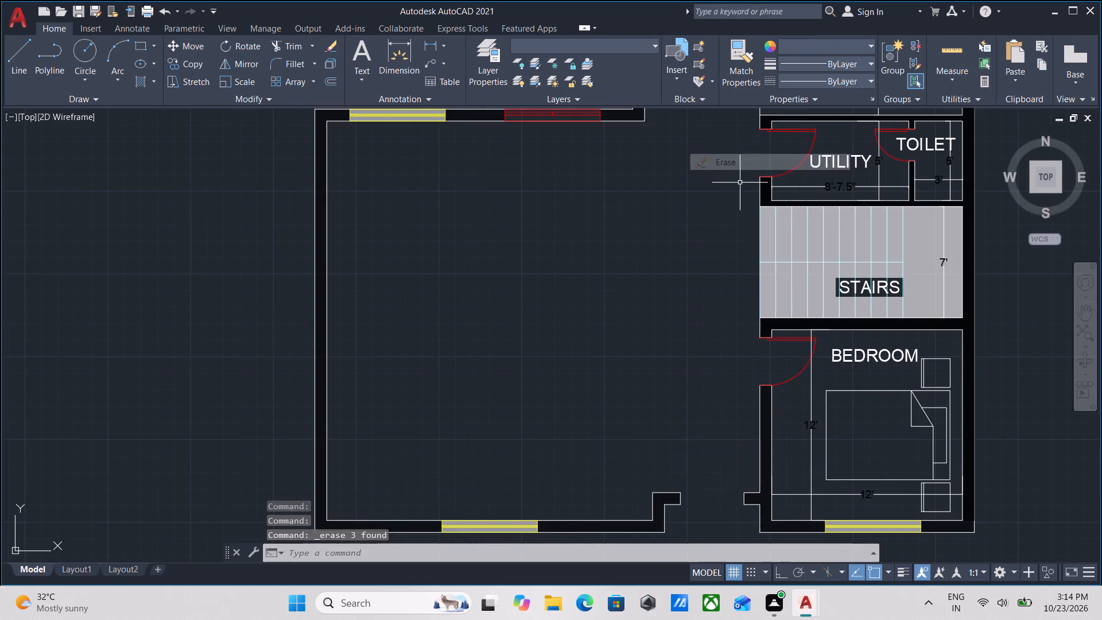
Erase the utility and toilet doors, labels and upper walls, with the kitchen dimensions and wall hatch caught by crossing selections.
scroll(745, 352, down, 1)
middle_drag(744, 356, 620, 356)
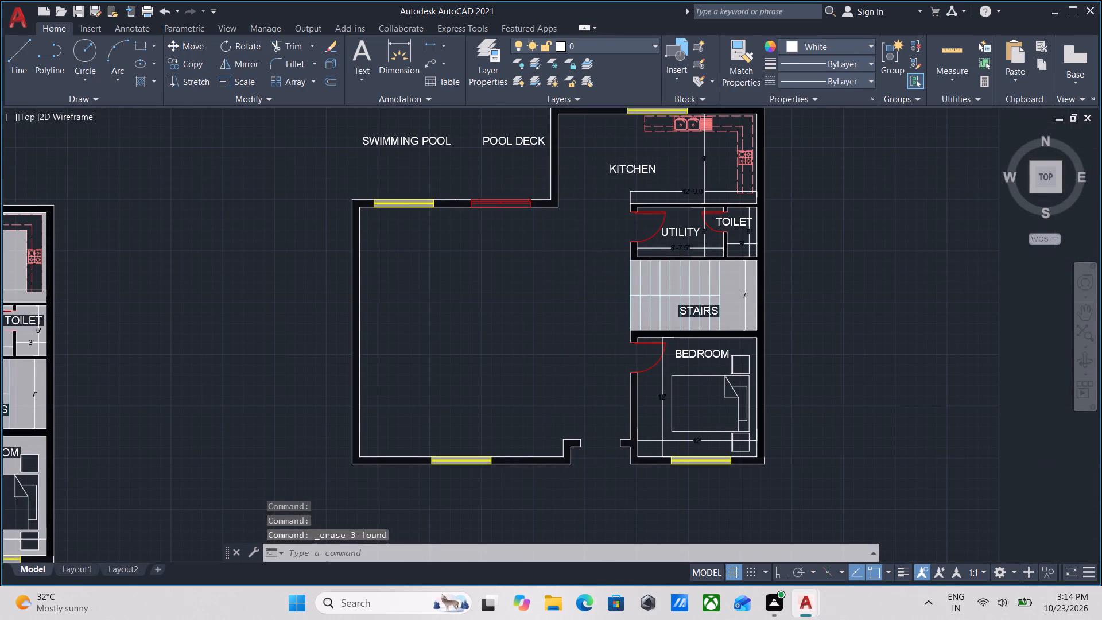
scroll(614, 354, down, 2)
middle_drag(607, 353, 618, 389)
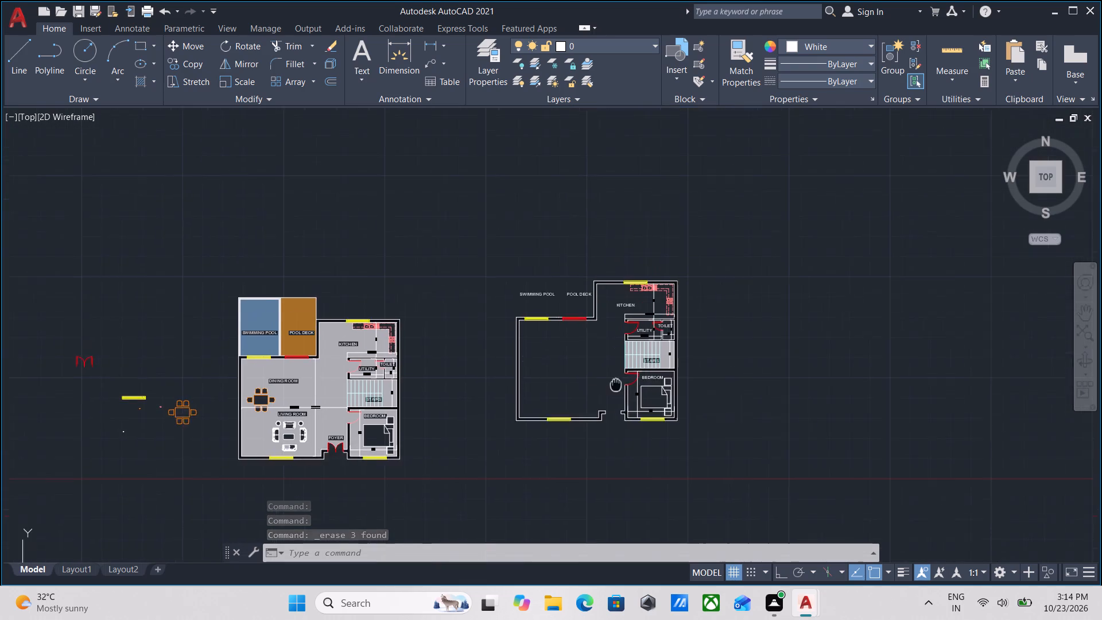
middle_drag(618, 389, 619, 392)
scroll(642, 339, up, 3)
scroll(682, 313, down, 2)
middle_drag(682, 313, 678, 350)
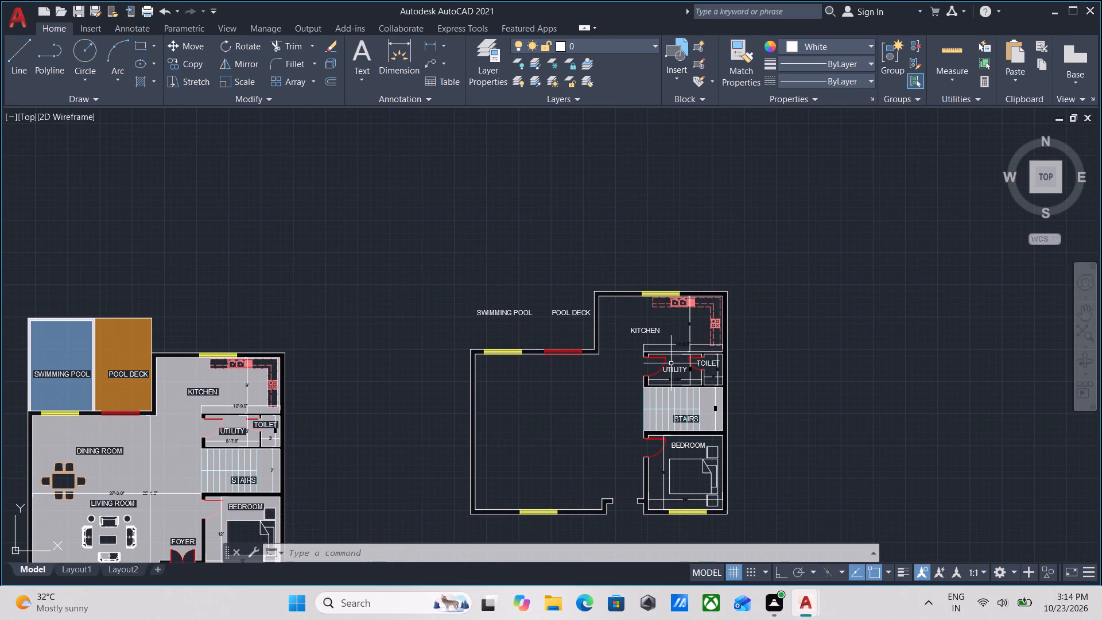
scroll(674, 359, up, 2)
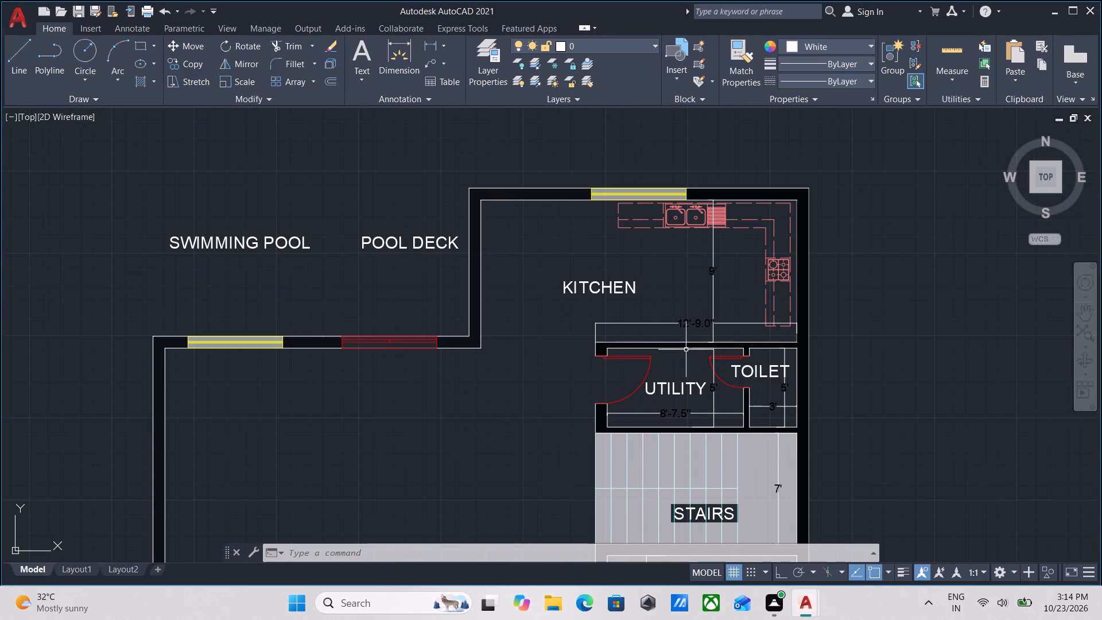
click(758, 408)
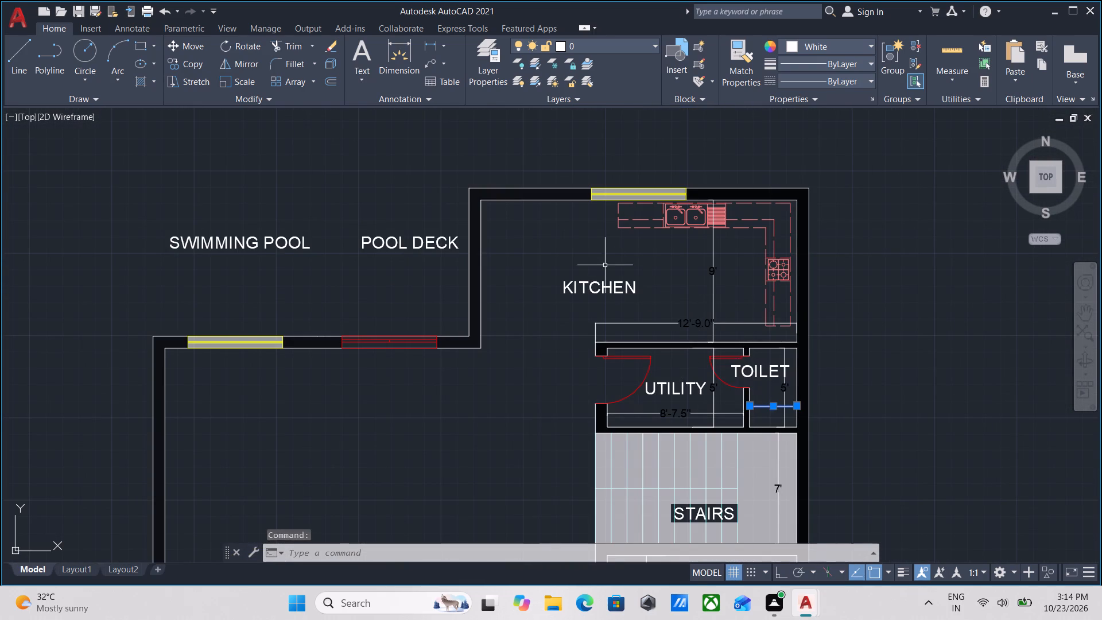
click(594, 259)
click(797, 405)
scroll(758, 320, up, 1)
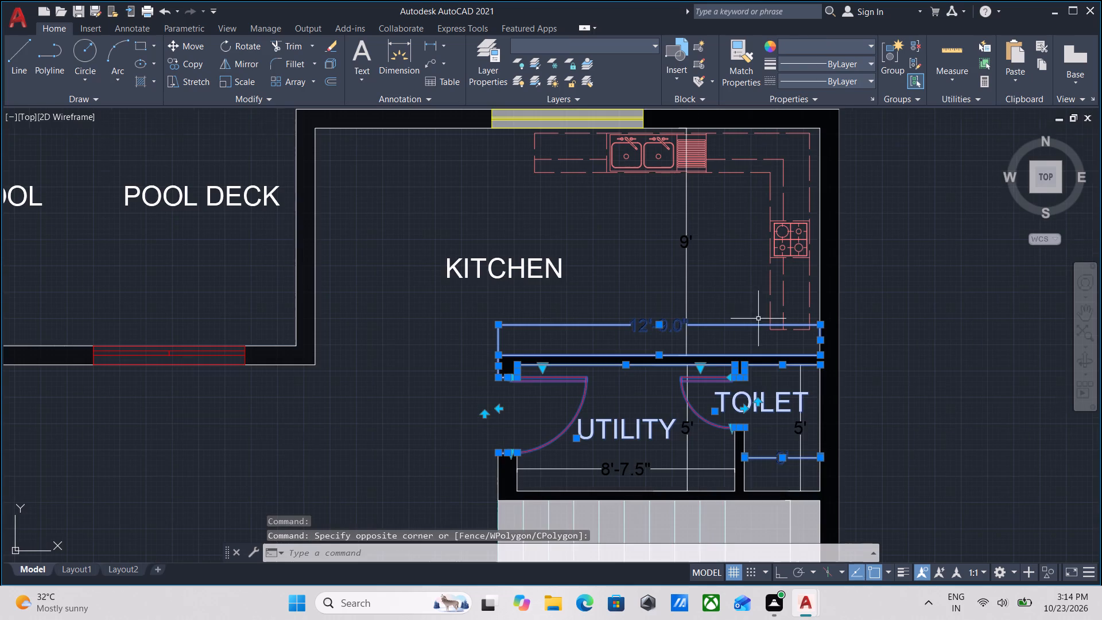
click(697, 200)
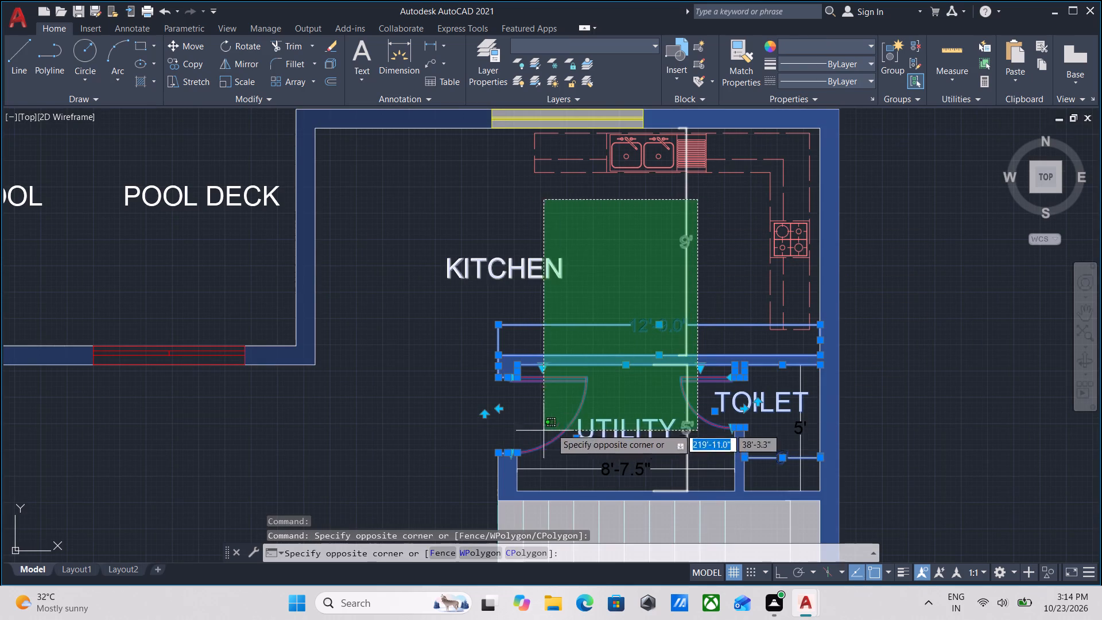
click(595, 431)
right_click(595, 431)
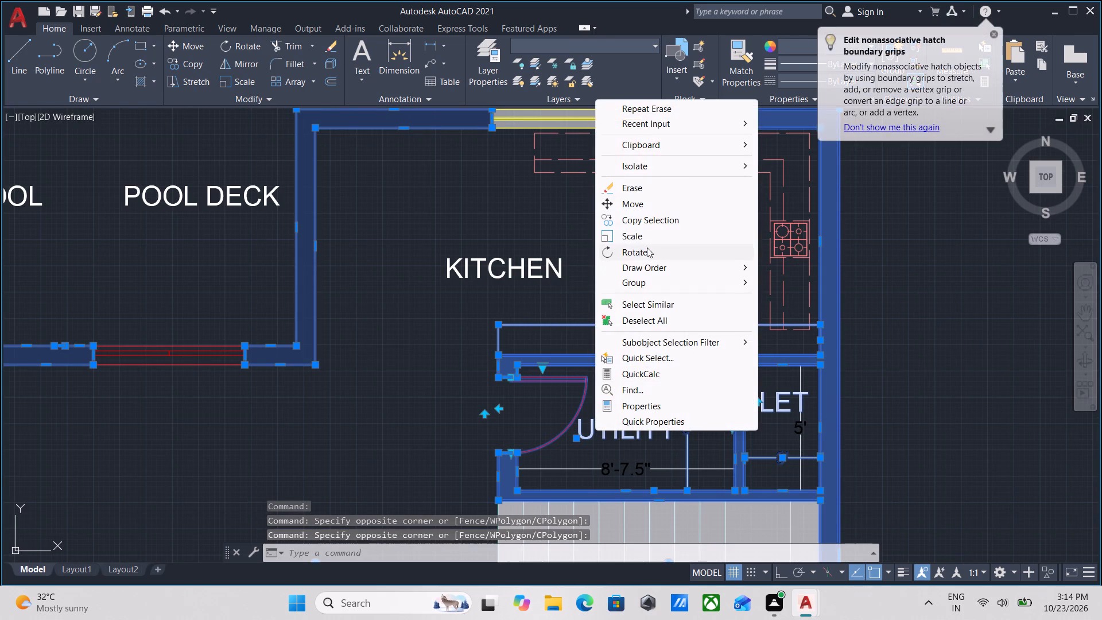
click(627, 188)
Erase the two leftover partition wall lines between the former utility and toilet.
scroll(638, 215, down, 2)
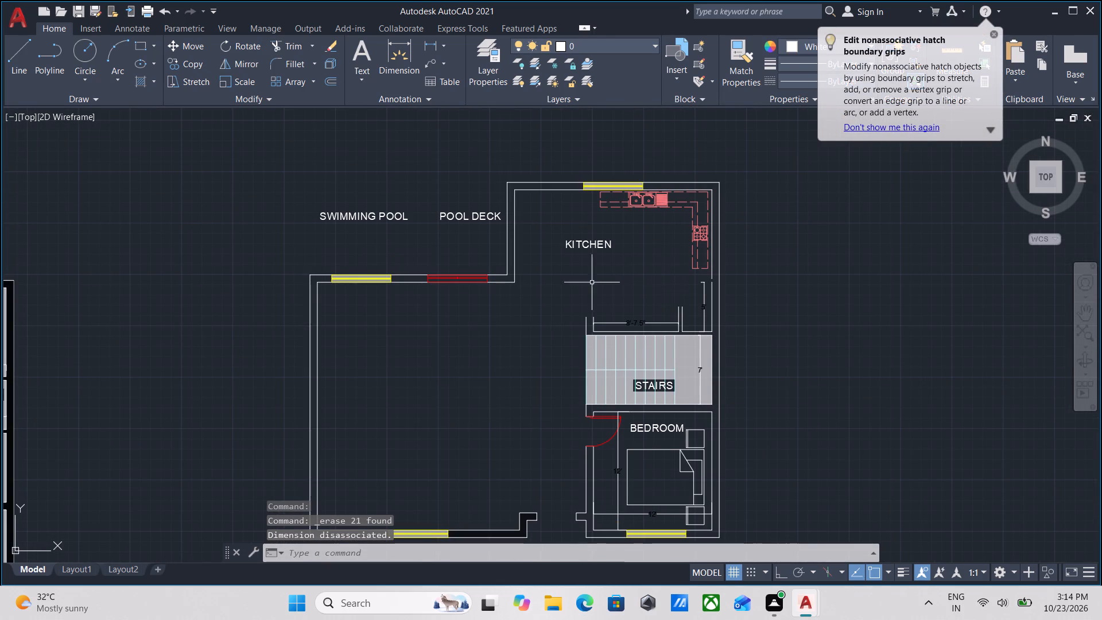
middle_drag(576, 276, 564, 306)
scroll(668, 346, up, 1)
click(681, 345)
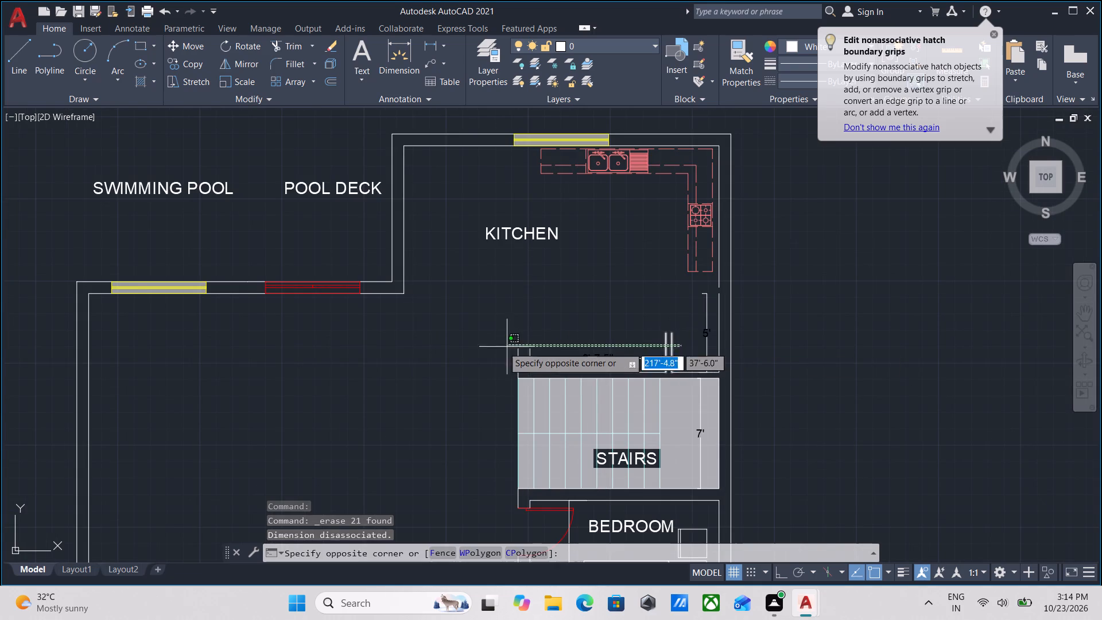
click(493, 347)
right_click(521, 359)
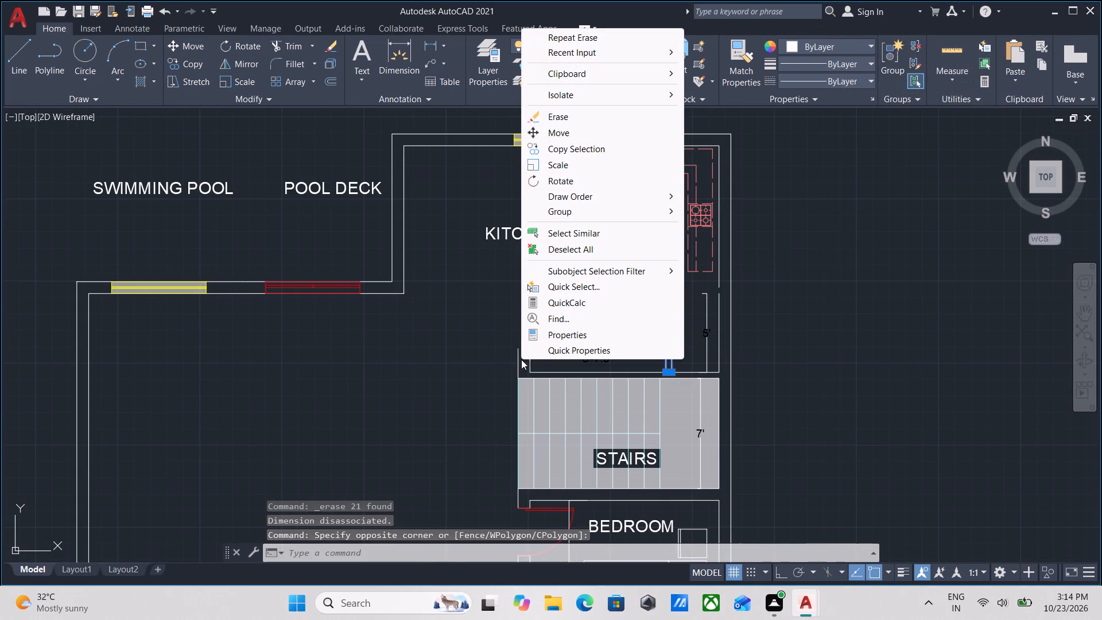
key(Escape)
right_click(626, 317)
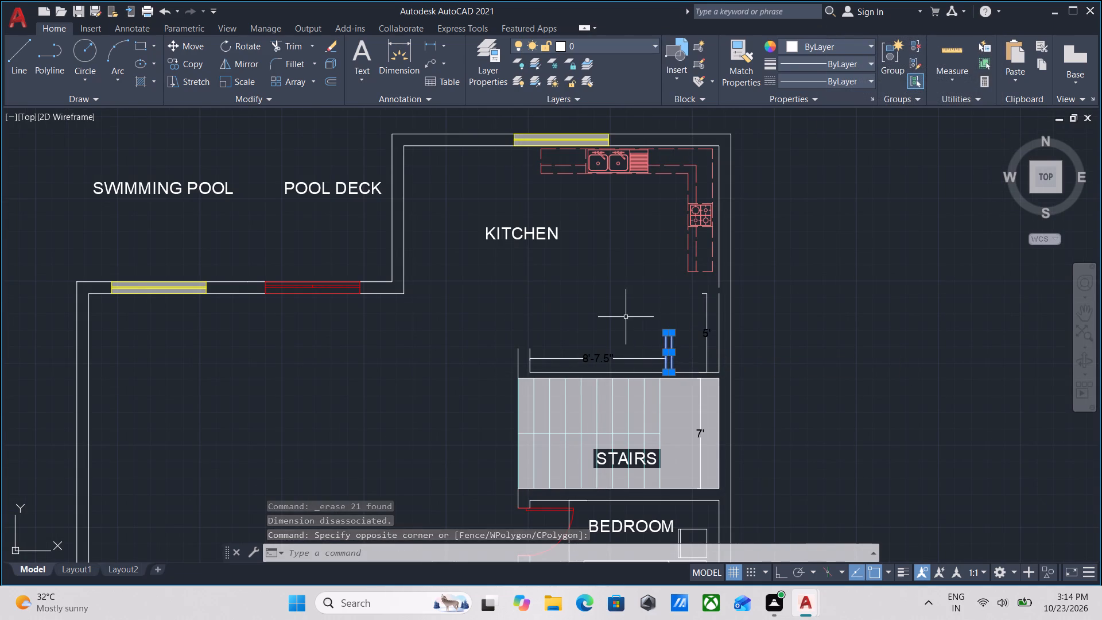
click(661, 339)
Erase the leftover 8'-7.5" and 5' dimensions above the stairs in the copied plan.
scroll(622, 348, up, 2)
click(628, 394)
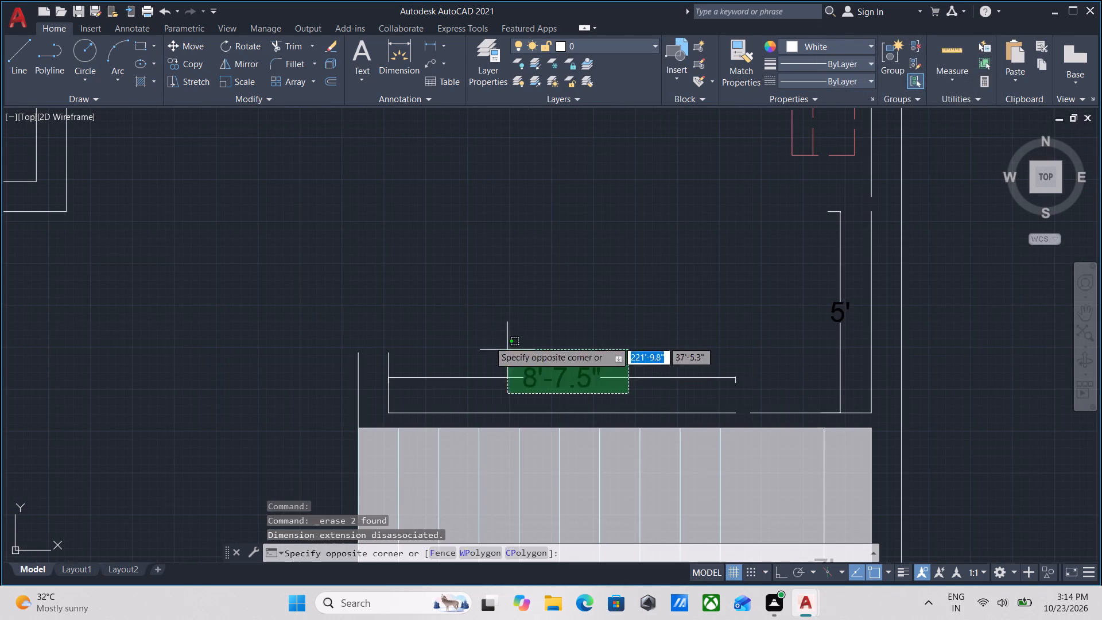
click(457, 328)
click(862, 334)
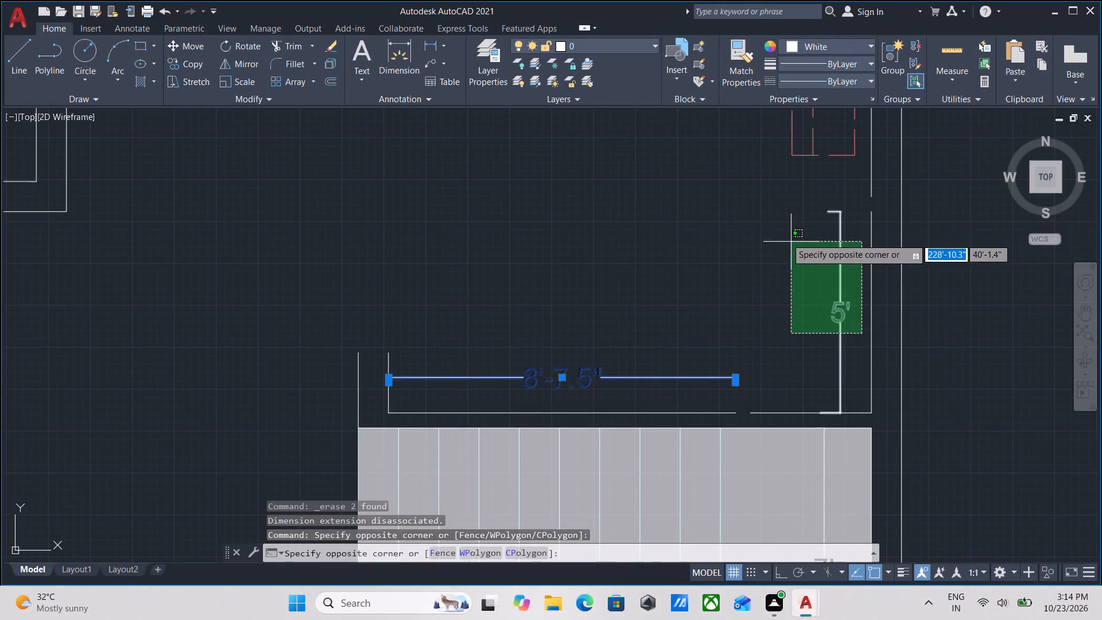
click(766, 227)
right_click(591, 290)
click(639, 338)
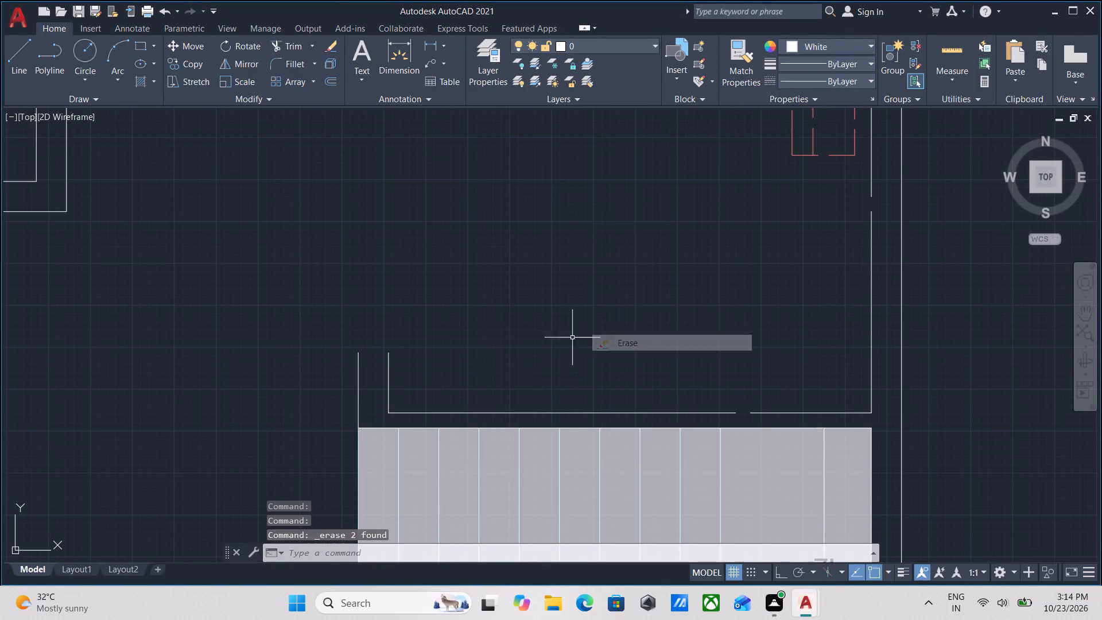
Draw a 9" line across the wall stub above the stairs, from its inner corner to the outer wall line.
middle_drag(518, 338, 711, 307)
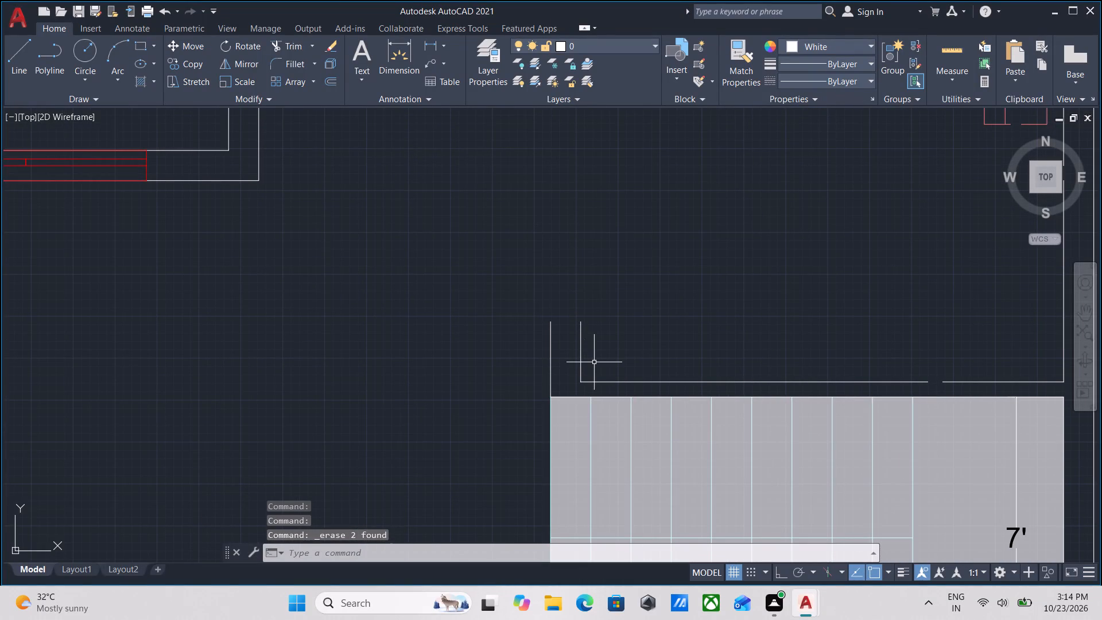
key(l)
key(Return)
click(584, 378)
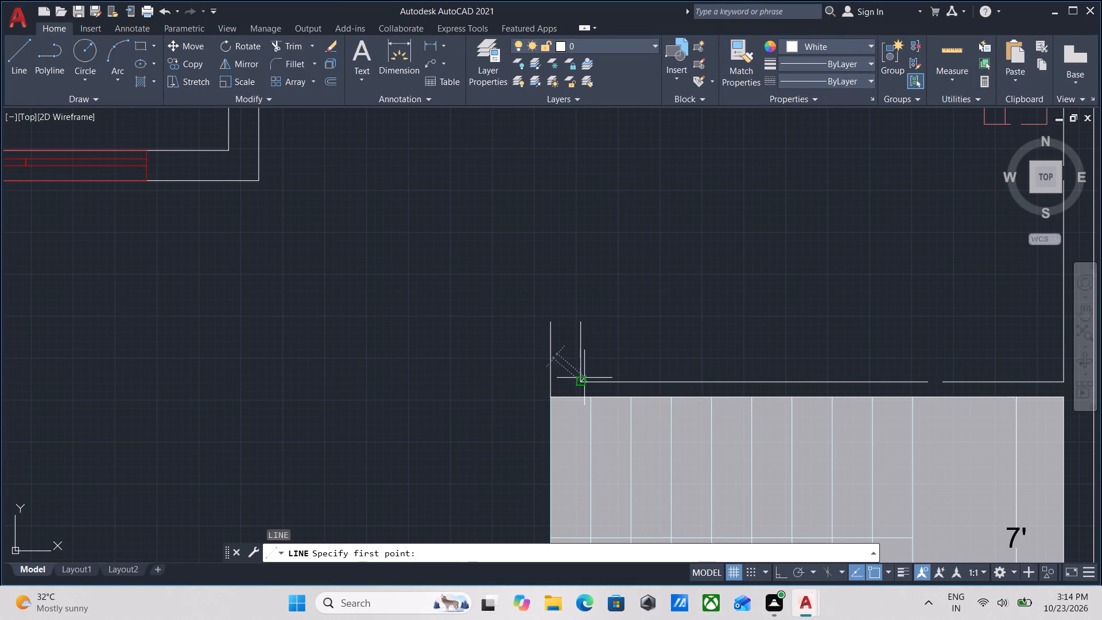
click(548, 381)
key(Escape)
Trim the two upright wall stub lines projecting above the stairs wall with a fence.
click(645, 340)
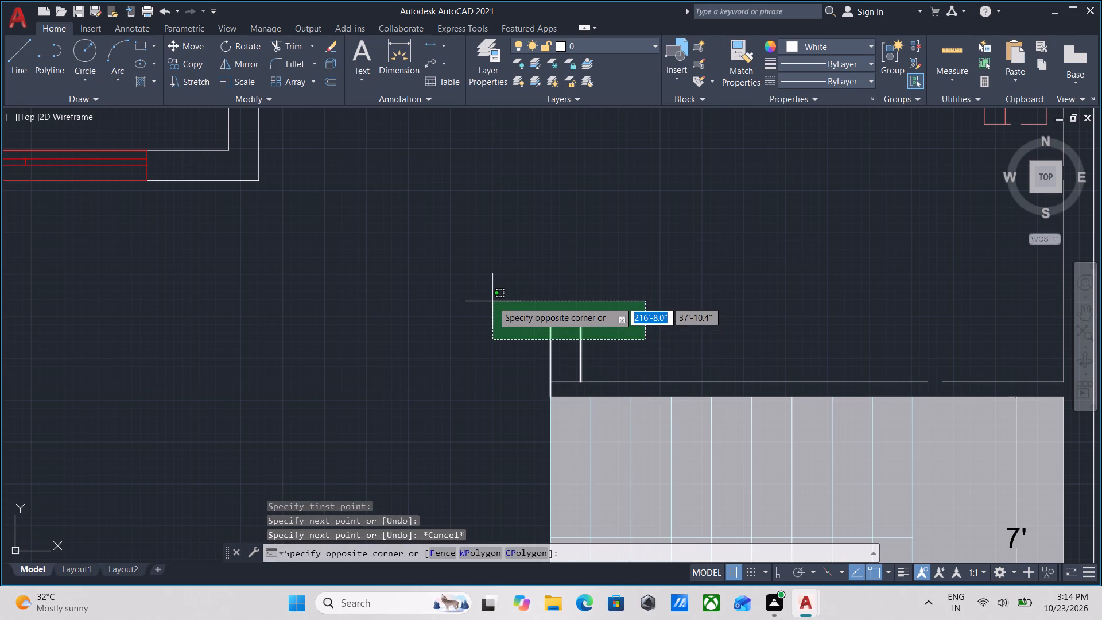
key(Escape)
text(TR)
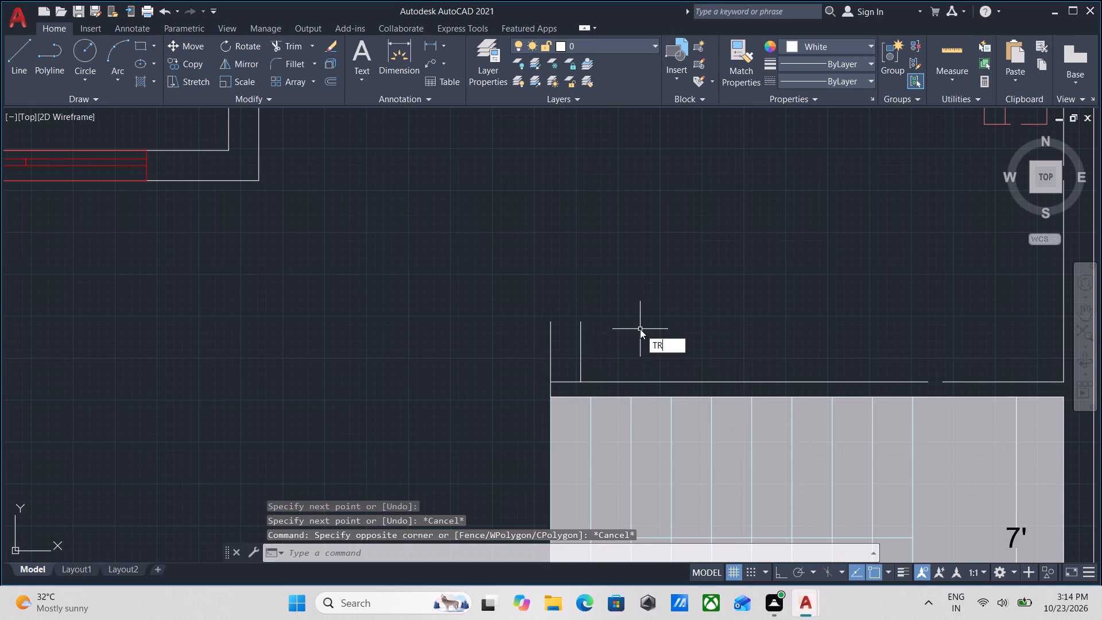
key(Return)
click(642, 339)
click(479, 342)
scroll(546, 313, down, 5)
key(Escape)
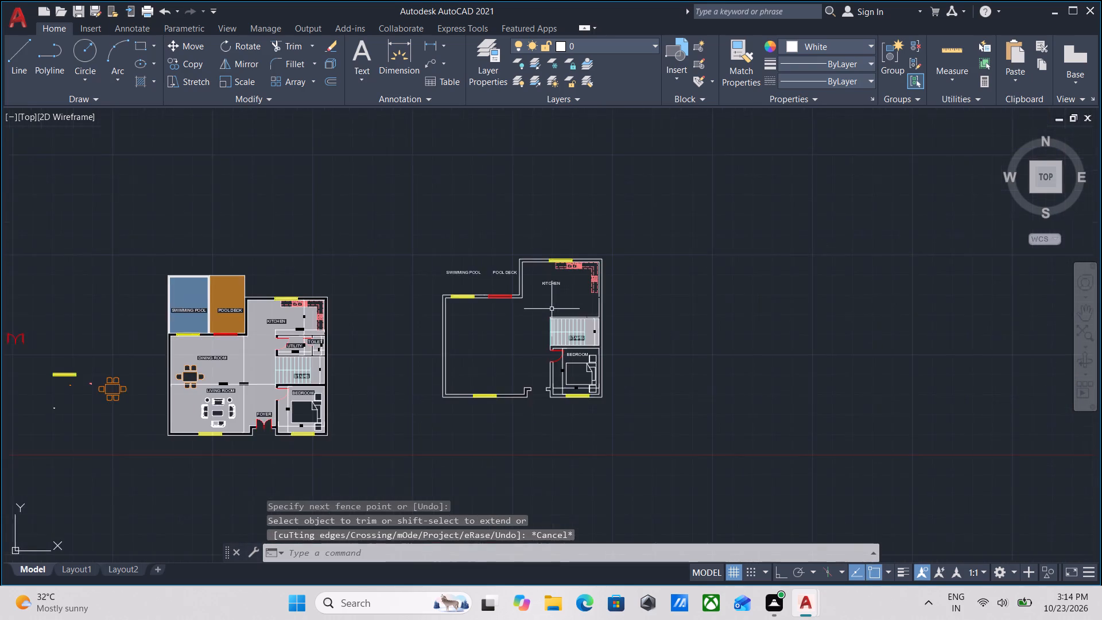
Erase the leftover black solid hatch in the copied plan's front wall, between the window and the entrance.
middle_drag(552, 309, 595, 296)
scroll(610, 396, up, 3)
middle_drag(593, 322, 599, 355)
scroll(494, 350, down, 1)
middle_drag(494, 350, 518, 362)
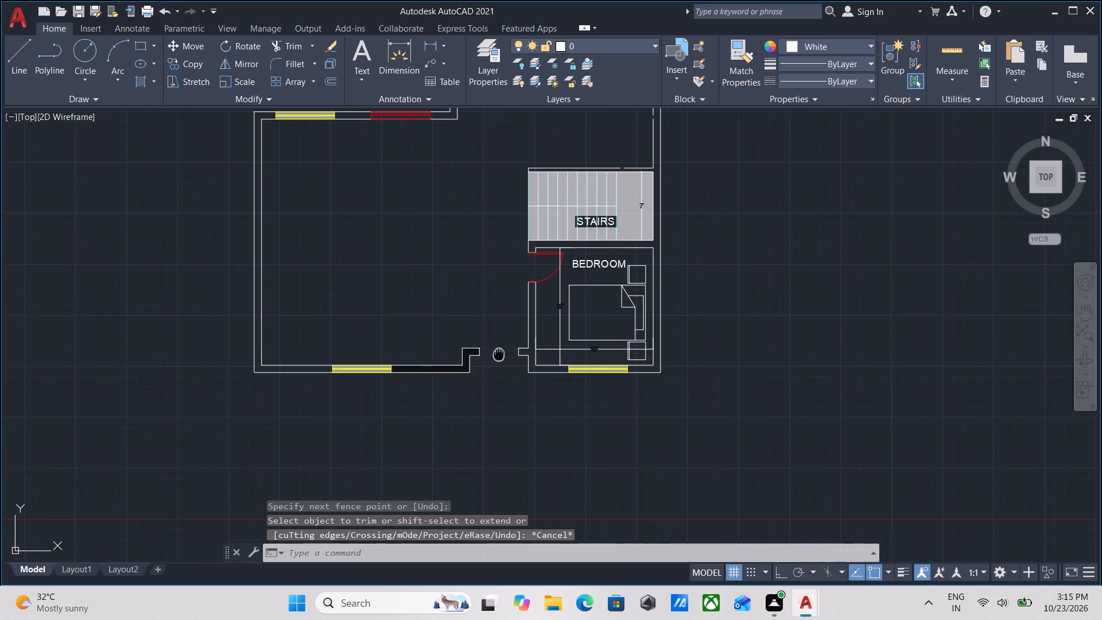
middle_drag(518, 362, 663, 384)
click(606, 402)
right_click(606, 402)
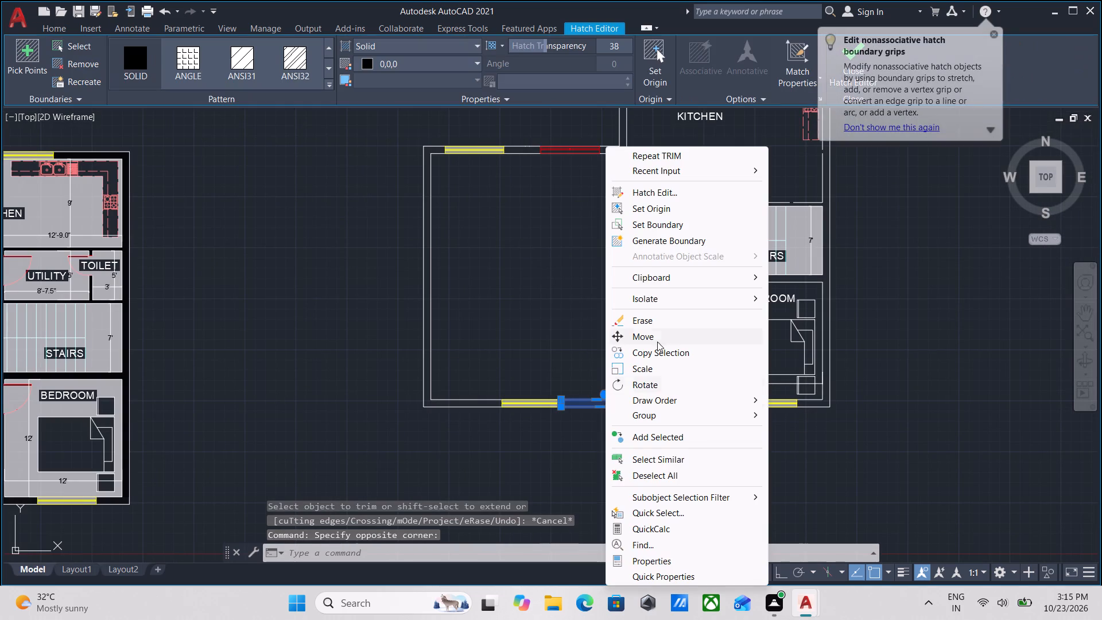
click(669, 319)
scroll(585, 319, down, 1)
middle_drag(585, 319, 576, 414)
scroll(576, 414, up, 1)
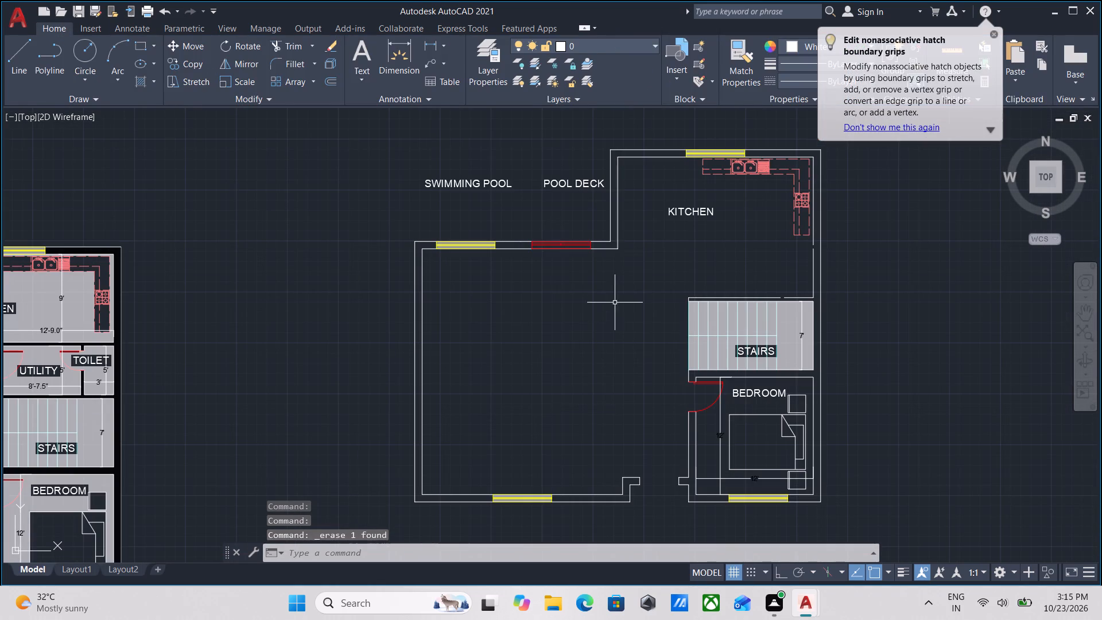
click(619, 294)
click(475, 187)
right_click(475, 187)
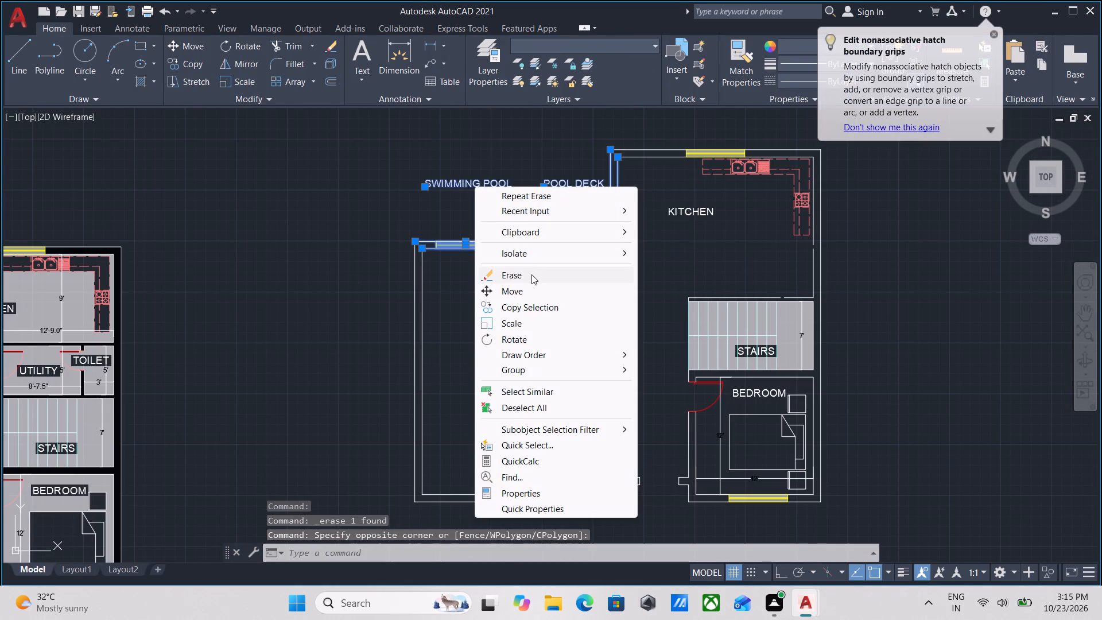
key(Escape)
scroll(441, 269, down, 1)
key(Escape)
Draw a line about 9'-4.5" straight up from the former pool-side outer wall corner, continuing straight across to the kitchen's outer corner.
scroll(490, 239, down, 1)
middle_drag(490, 239, 505, 293)
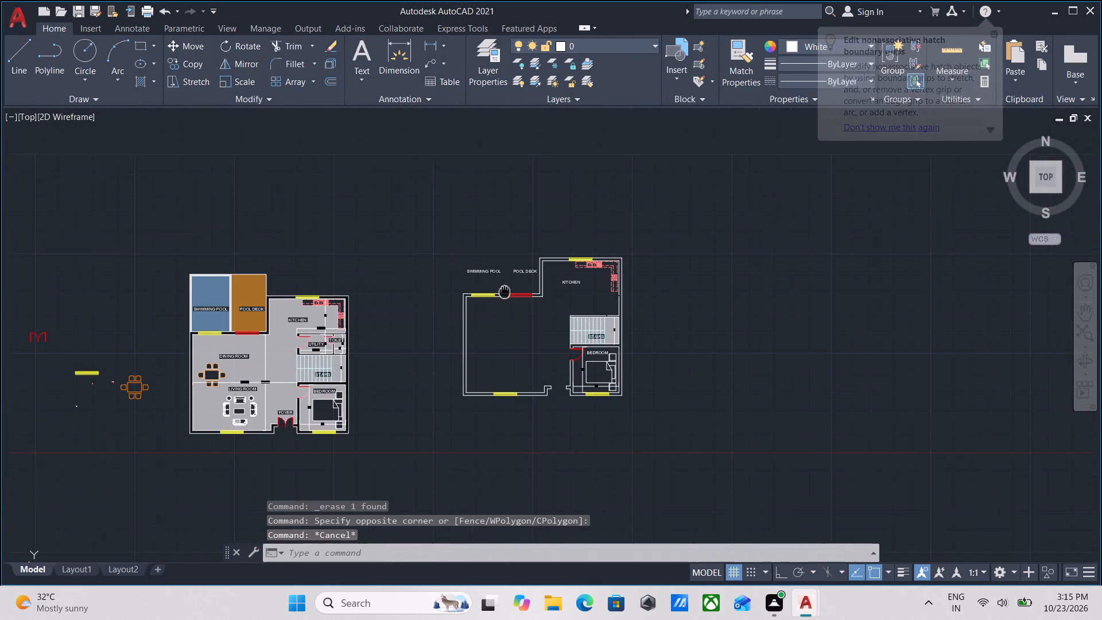
middle_drag(505, 293, 505, 294)
scroll(486, 265, up, 1)
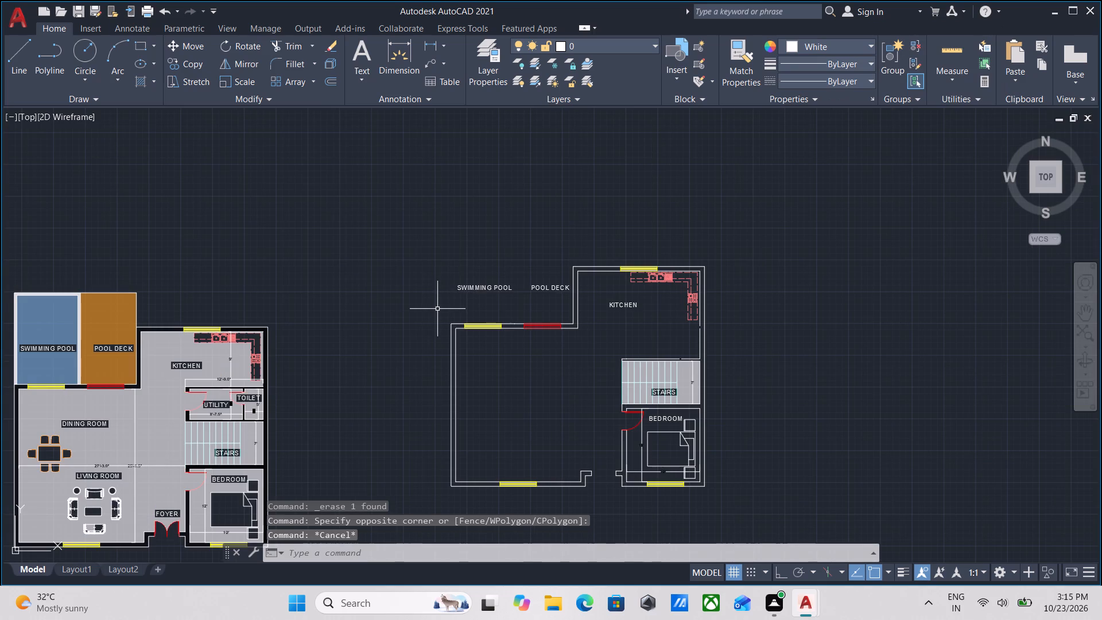
key(l)
key(Return)
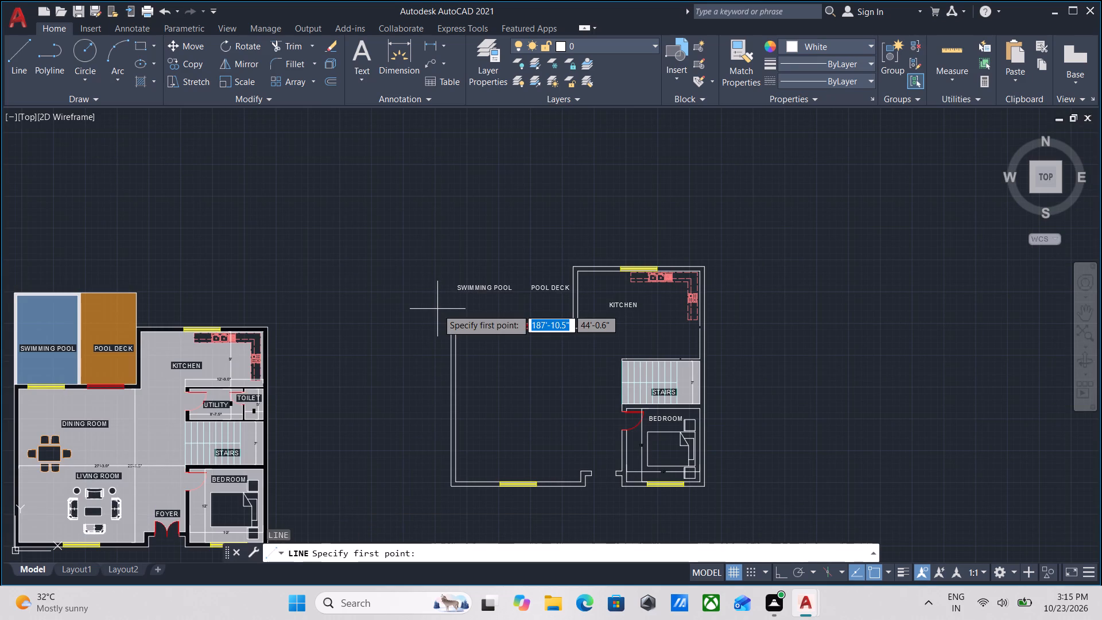
scroll(415, 327, up, 2)
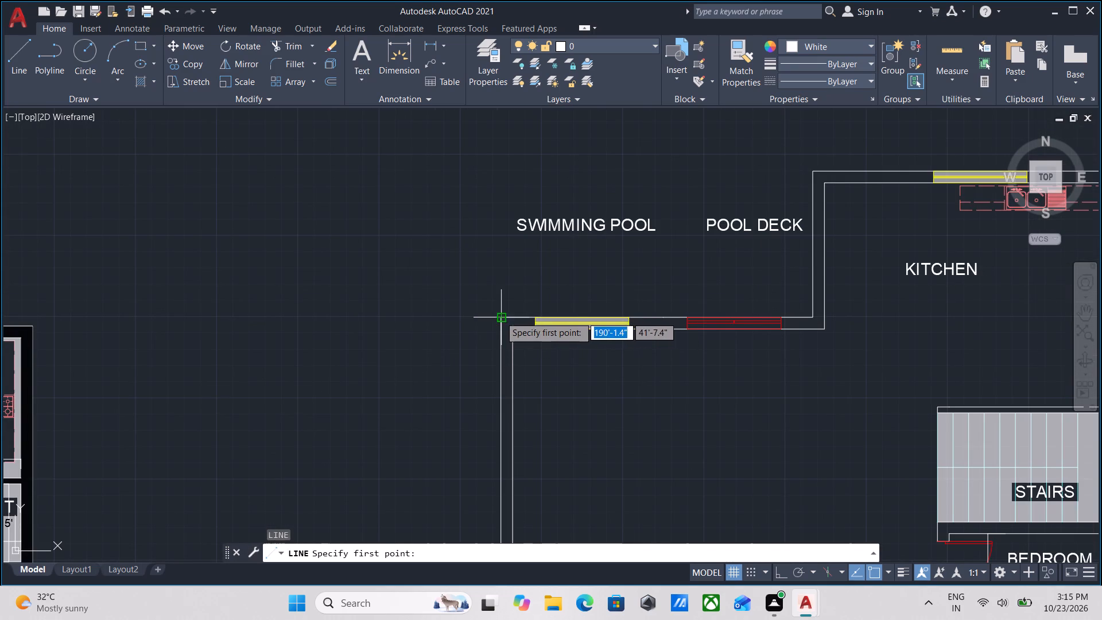
click(500, 316)
middle_drag(500, 111, 475, 224)
key(F6)
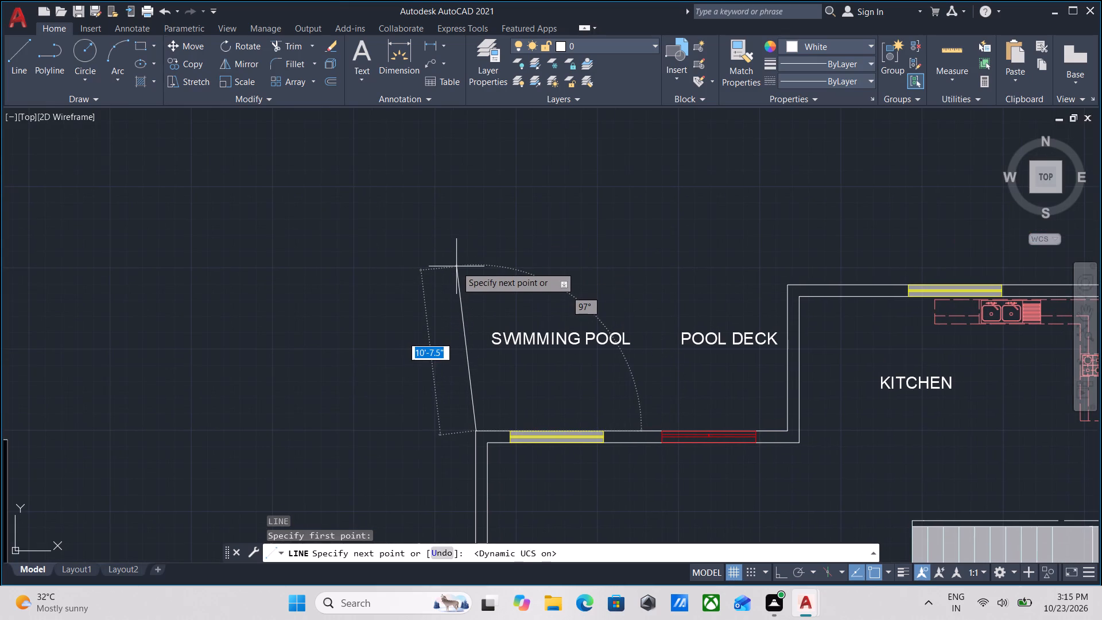
key(F8)
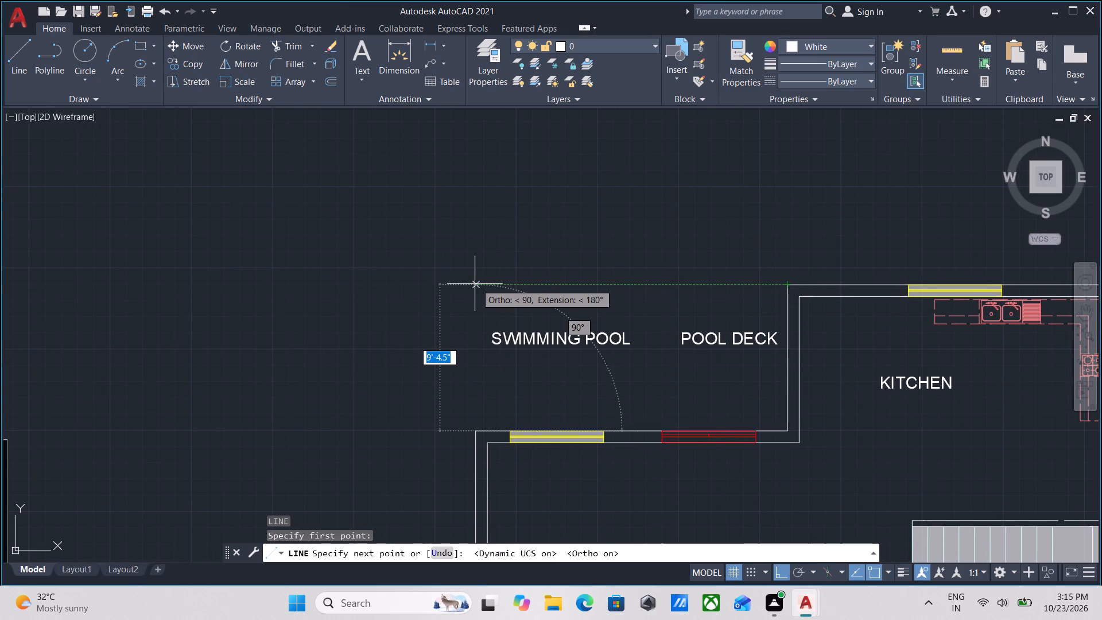
click(474, 284)
click(786, 284)
key(Escape)
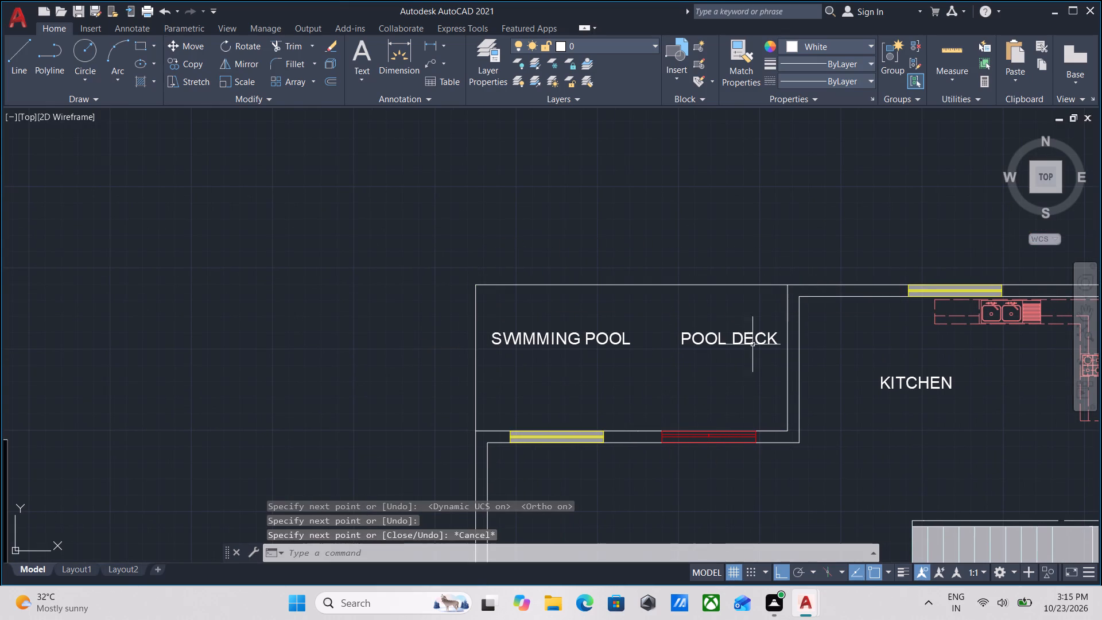
Erase the SWIMMING POOL and POOL DECK labels from the copied plan.
click(748, 353)
click(538, 313)
right_click(538, 313)
click(608, 347)
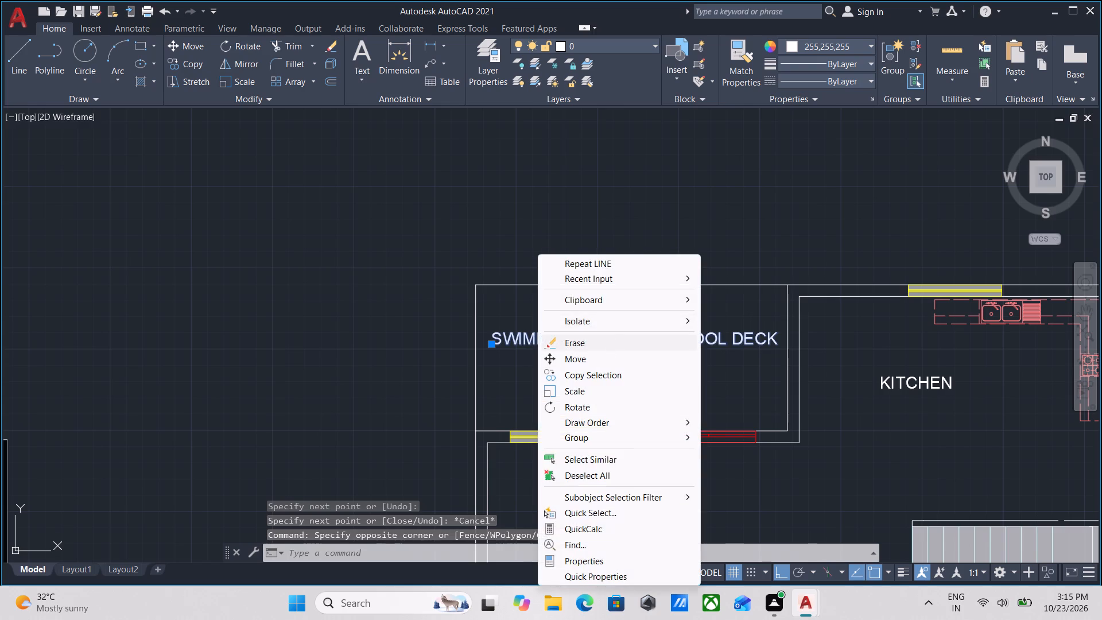
Offset the two new outer wall lines 9" inward.
click(658, 330)
click(628, 268)
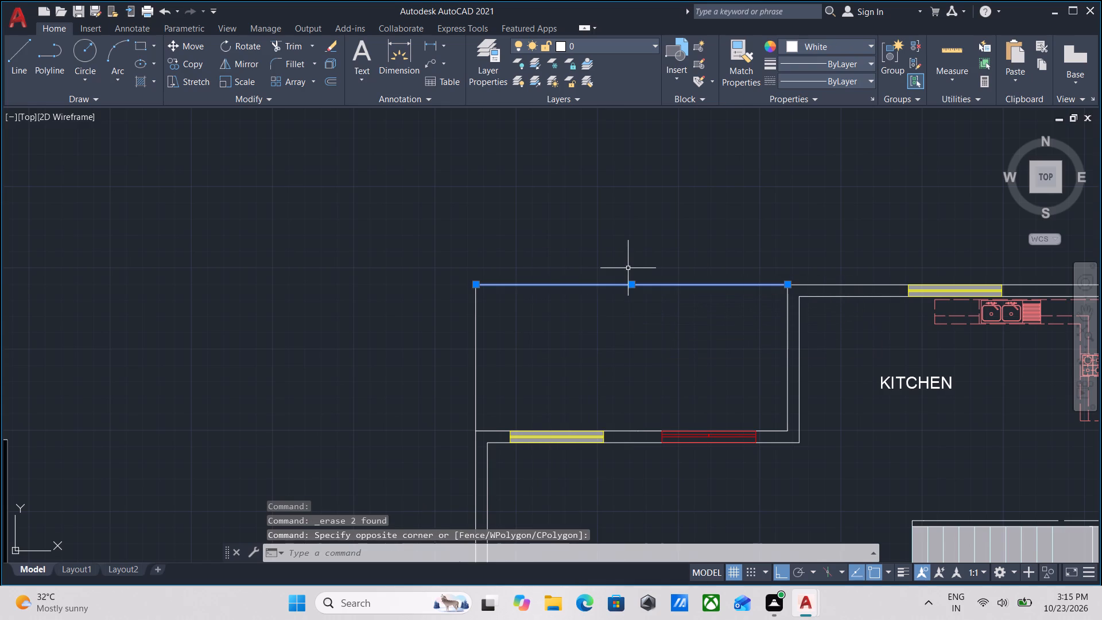
key(o)
key(Return)
click(634, 282)
click(630, 313)
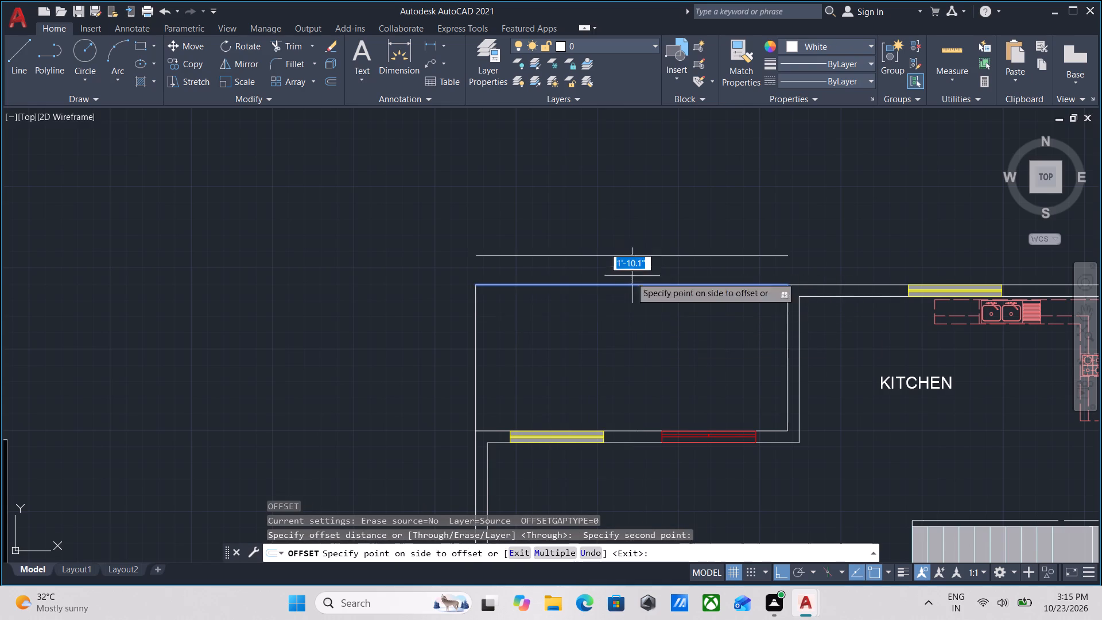
key(9)
key(shift+quotedbl)
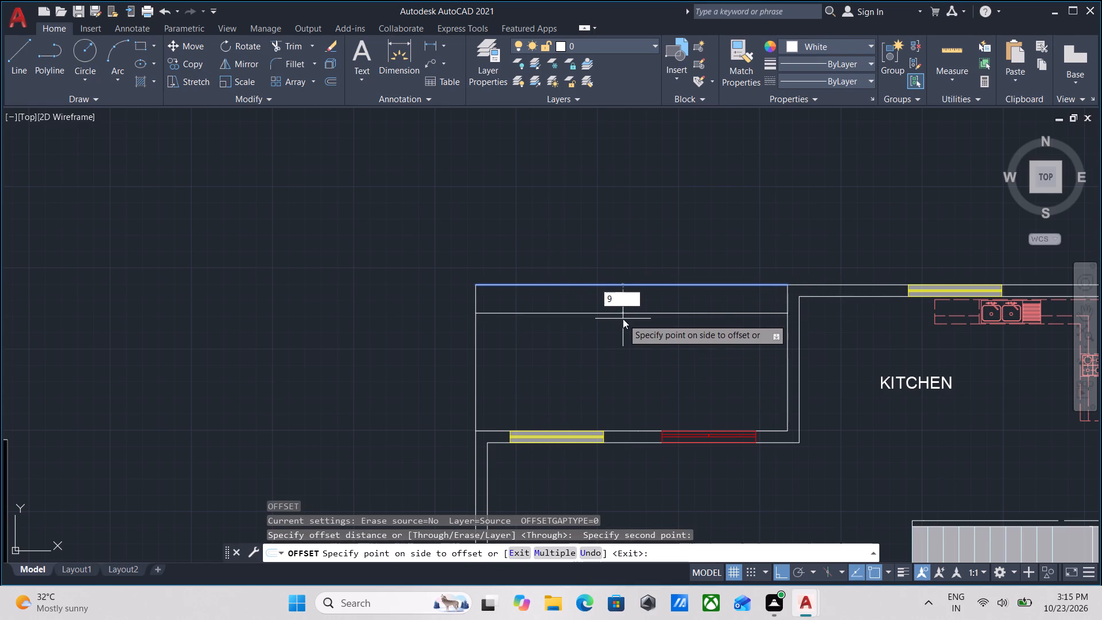
key(Return)
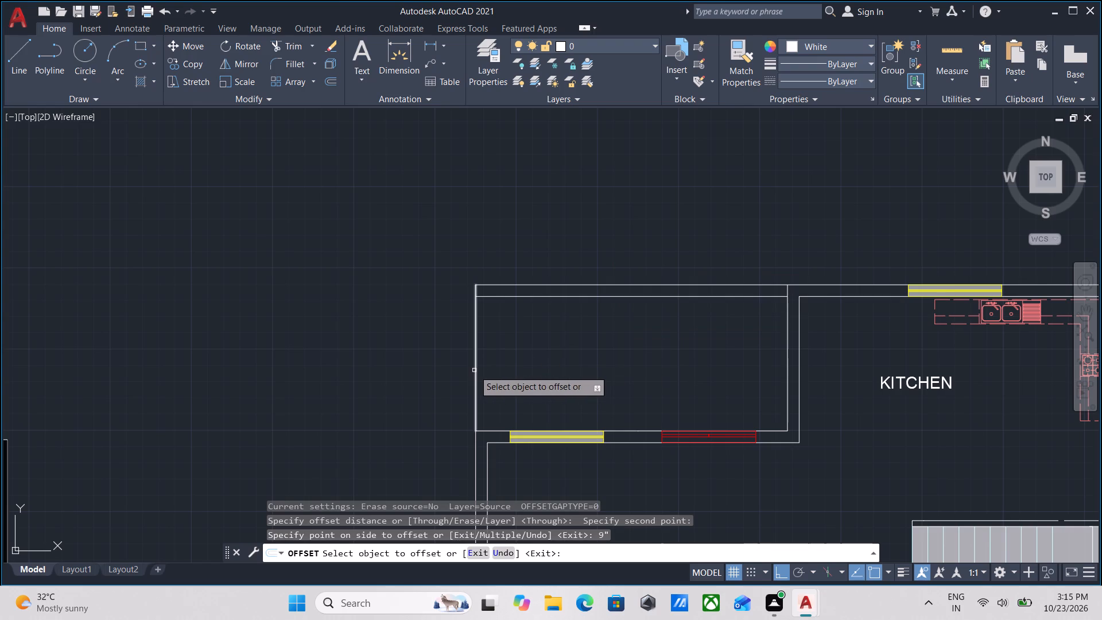
click(475, 370)
text(9")
key(Return)
key(Escape)
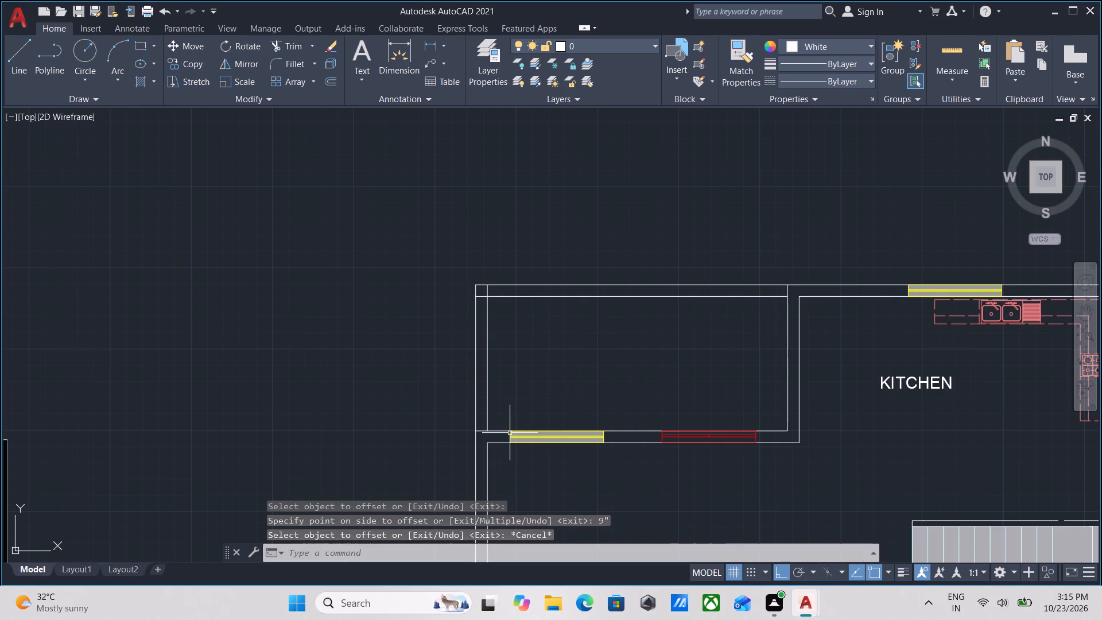
Extend the new upright inner wall line down to meet the existing inner wall line.
text(EX)
key(Return)
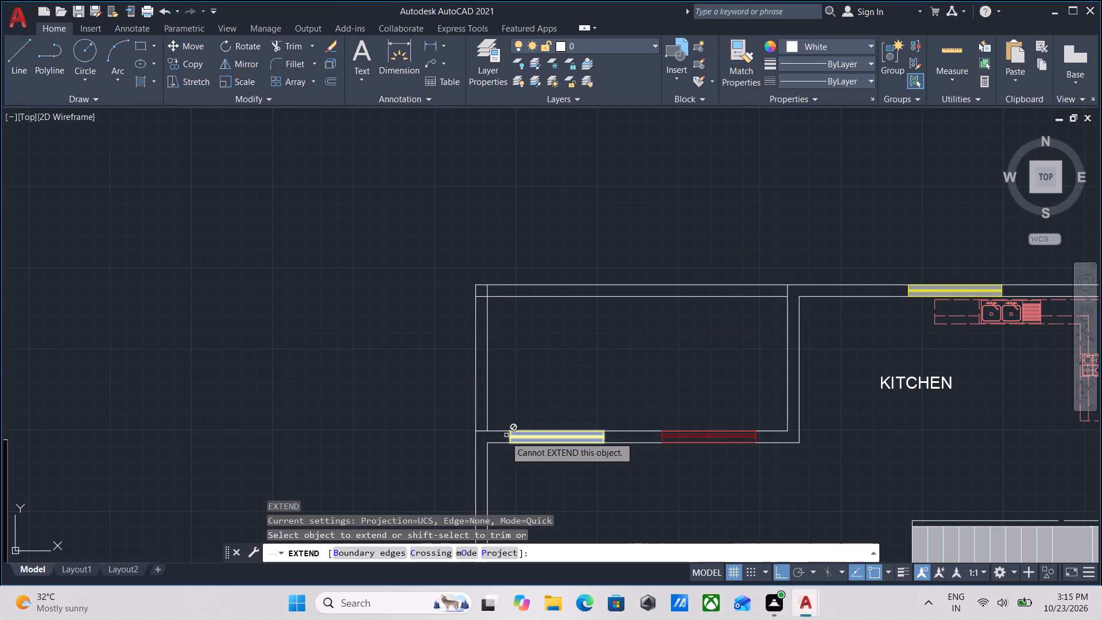
click(487, 414)
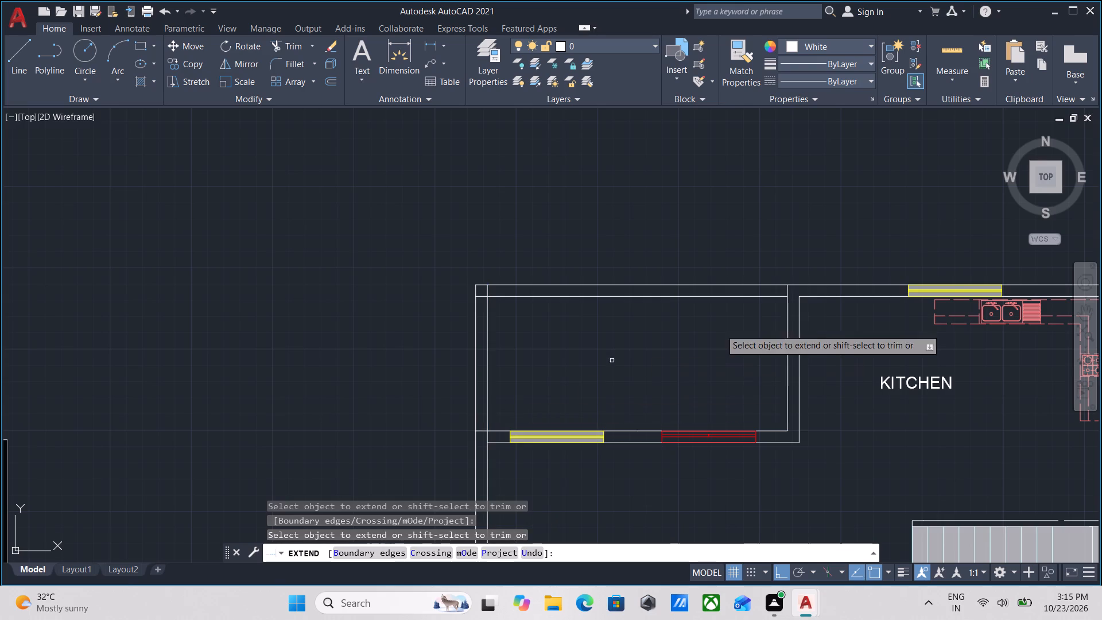
key(Escape)
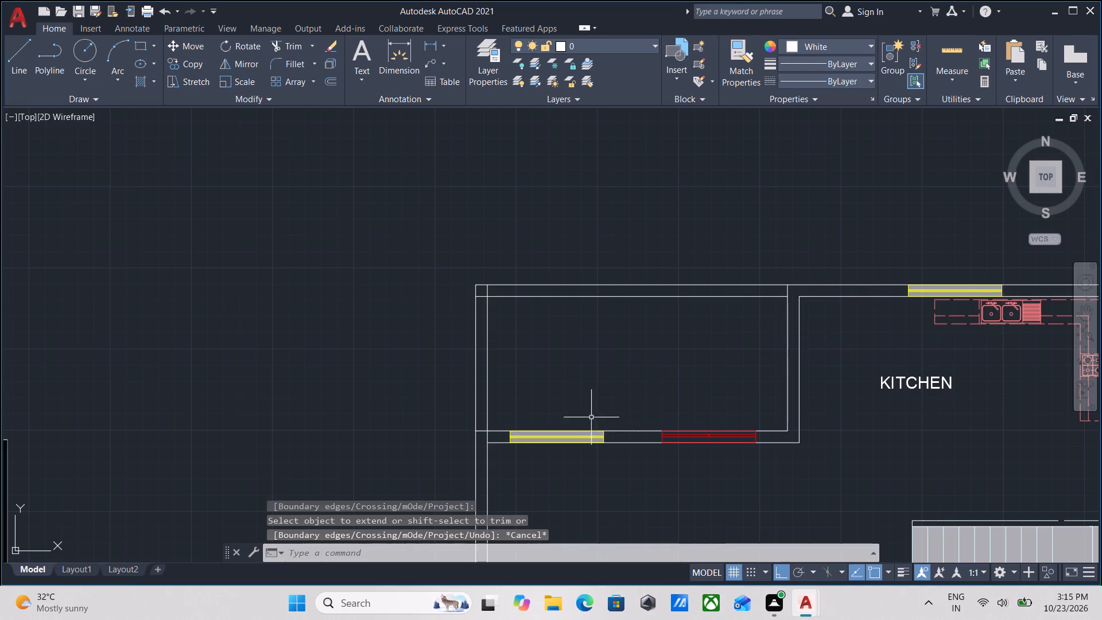
Erase the old wall lines below the new enclosure together with their red door and yellow window.
middle_drag(553, 433, 599, 383)
drag(748, 463, 739, 443)
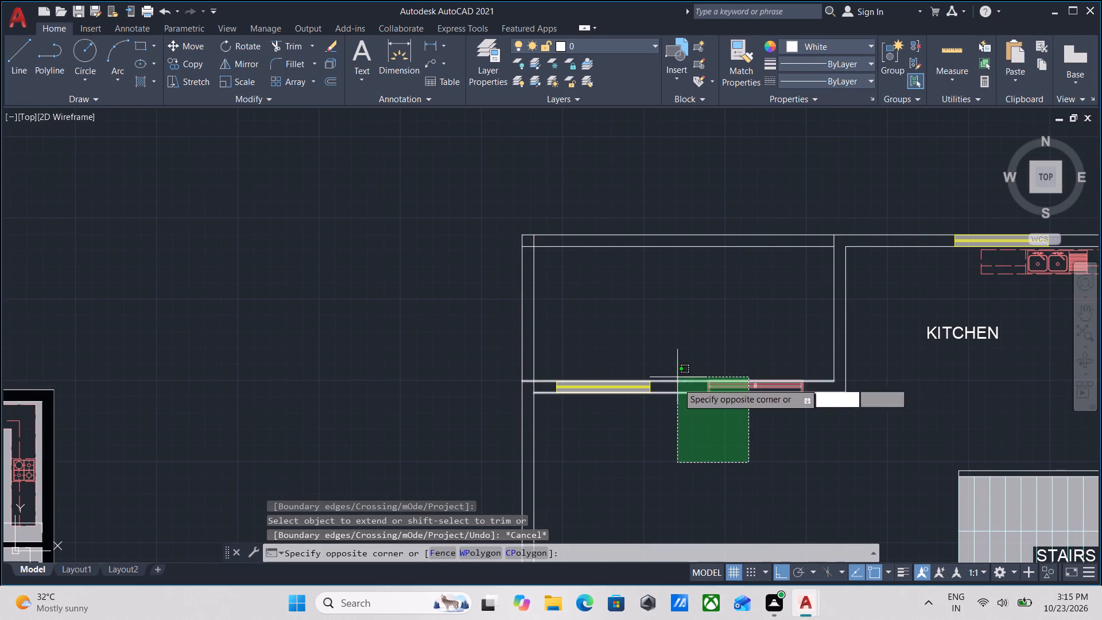
click(655, 322)
right_click(655, 322)
click(699, 346)
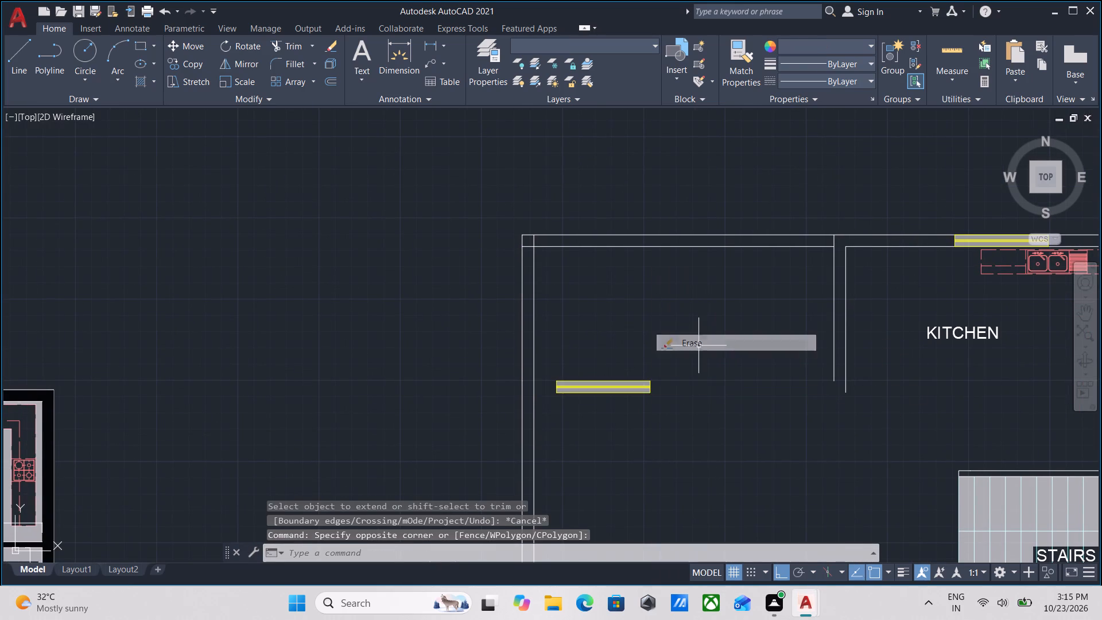
click(681, 418)
click(615, 343)
right_click(615, 343)
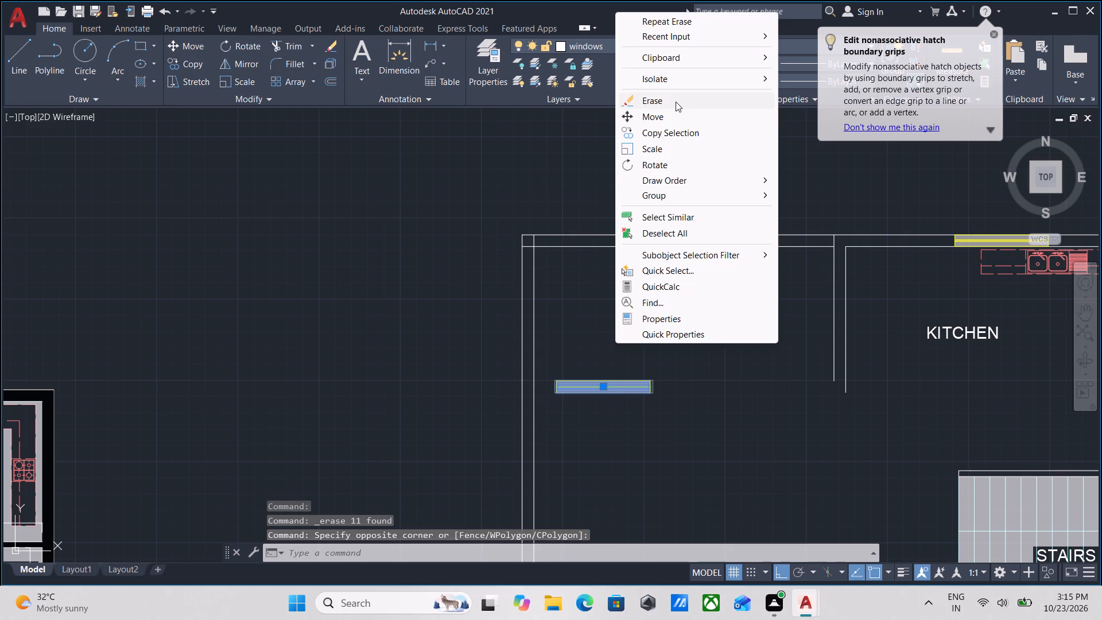
click(676, 100)
Trim the two inner line ends overlapping at the new outer wall corner with fences.
middle_drag(886, 324, 737, 336)
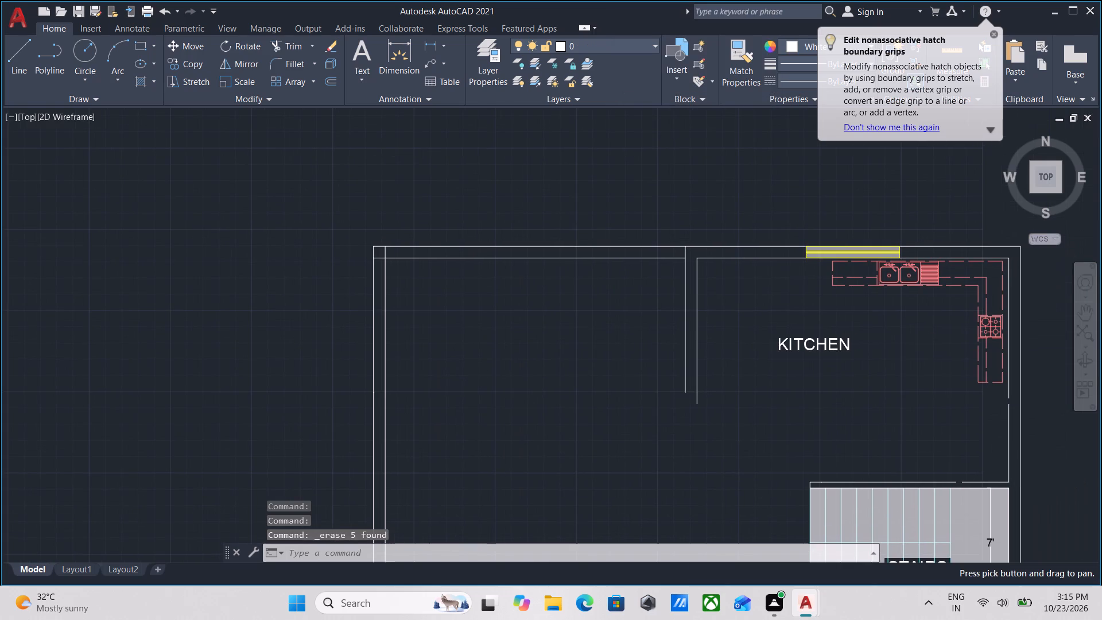
scroll(602, 338, down, 1)
middle_drag(548, 334, 550, 334)
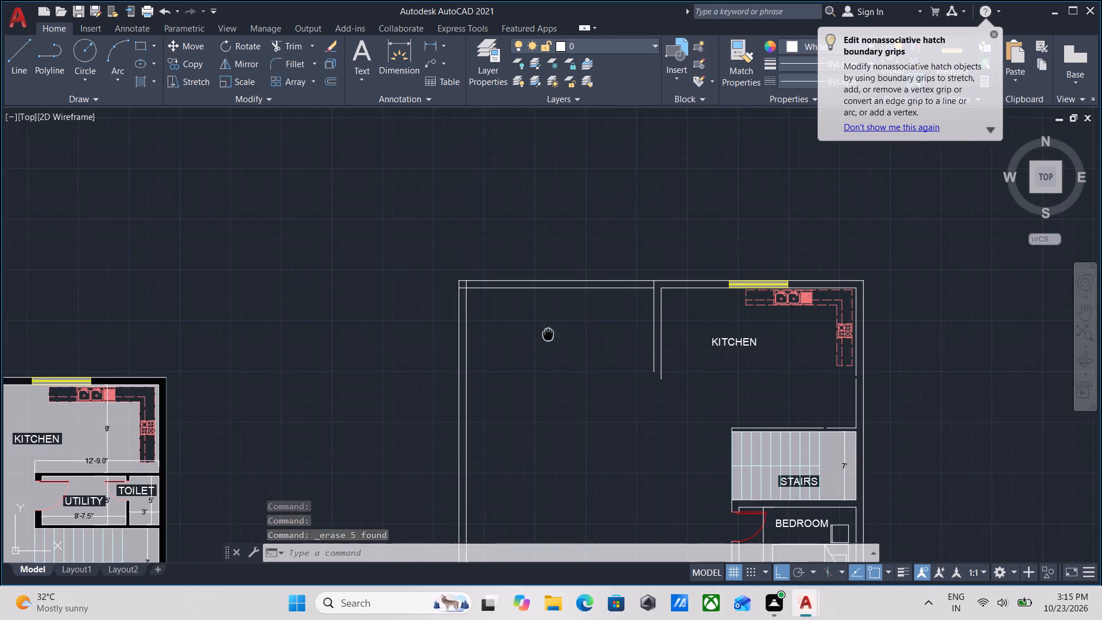
middle_drag(550, 334, 653, 325)
middle_drag(564, 292, 567, 363)
scroll(575, 366, up, 2)
middle_drag(600, 365, 588, 393)
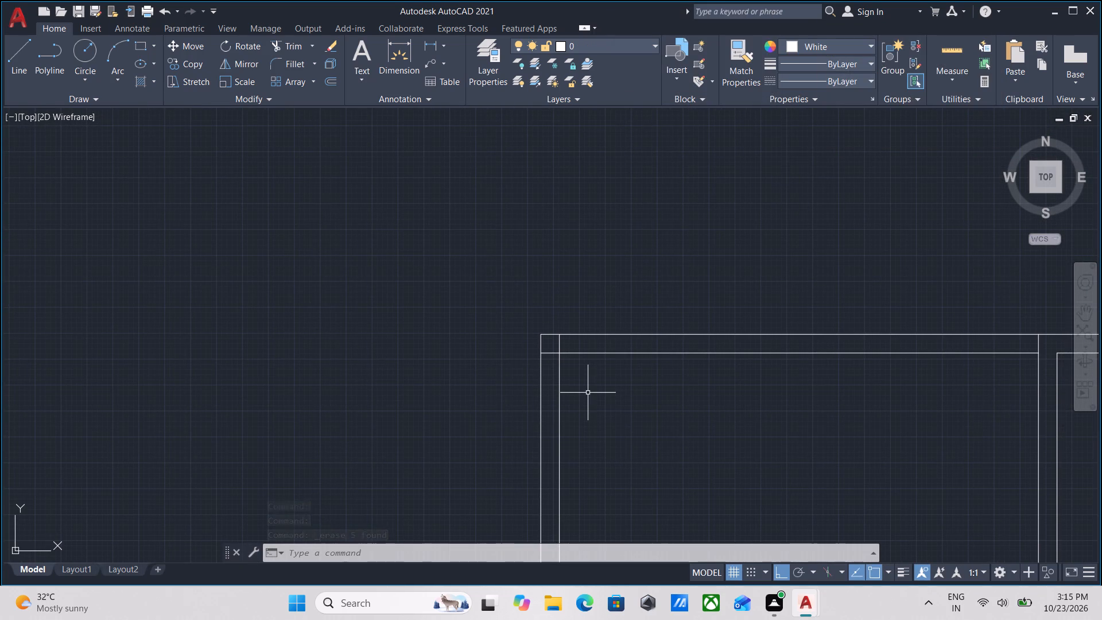
text(TR)
key(Return)
scroll(540, 328, up, 3)
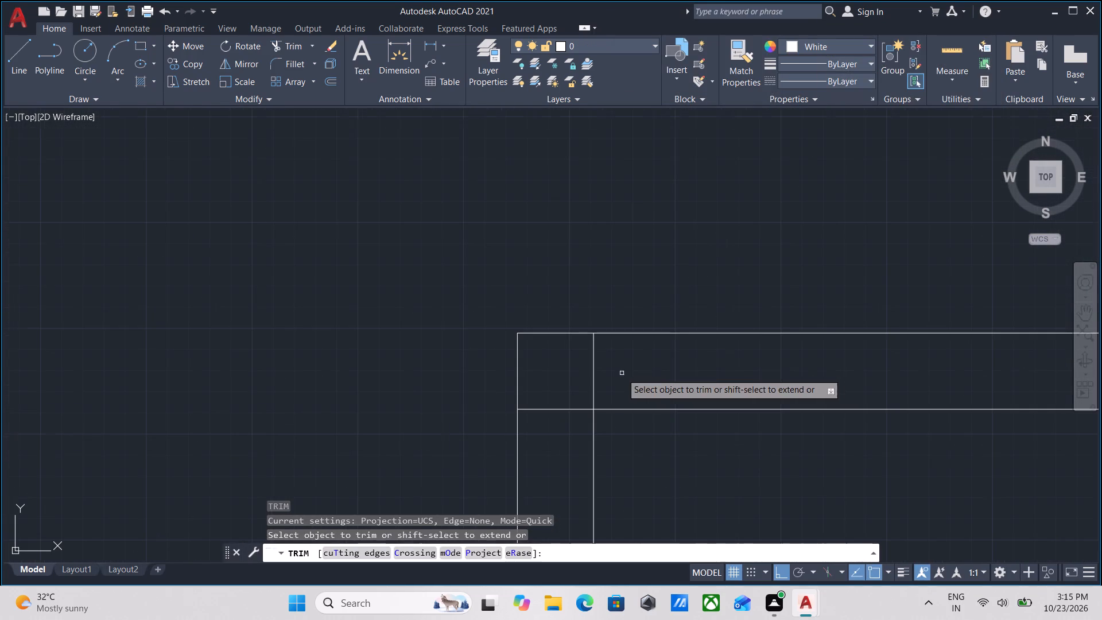
click(631, 368)
click(556, 373)
click(574, 383)
click(561, 438)
key(Escape)
Erase the yellow window from the front wall of the large open room in the copied plan.
scroll(584, 418, down, 2)
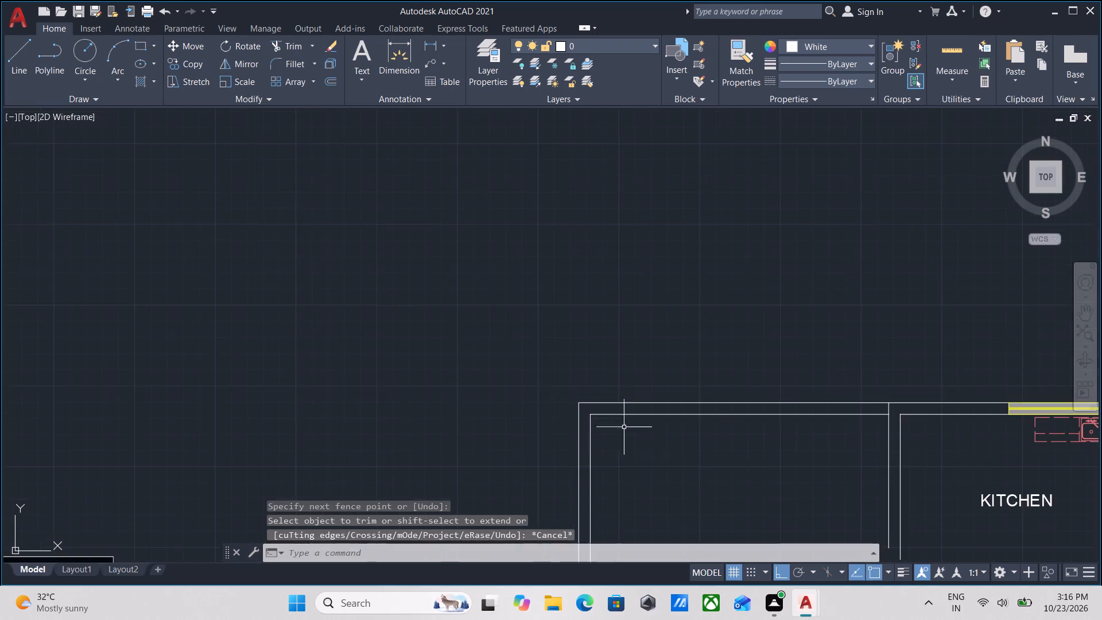
scroll(640, 442, down, 3)
middle_drag(665, 468, 574, 330)
scroll(629, 348, down, 2)
middle_drag(629, 350, 628, 302)
scroll(648, 455, up, 2)
scroll(618, 342, up, 3)
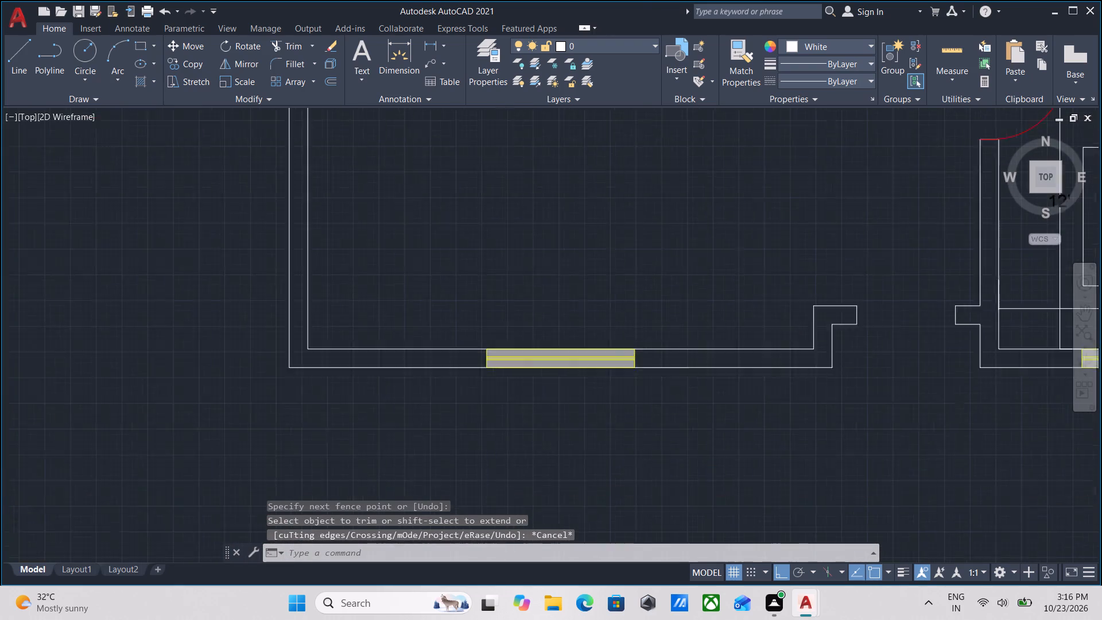
click(652, 370)
click(632, 370)
right_click(632, 370)
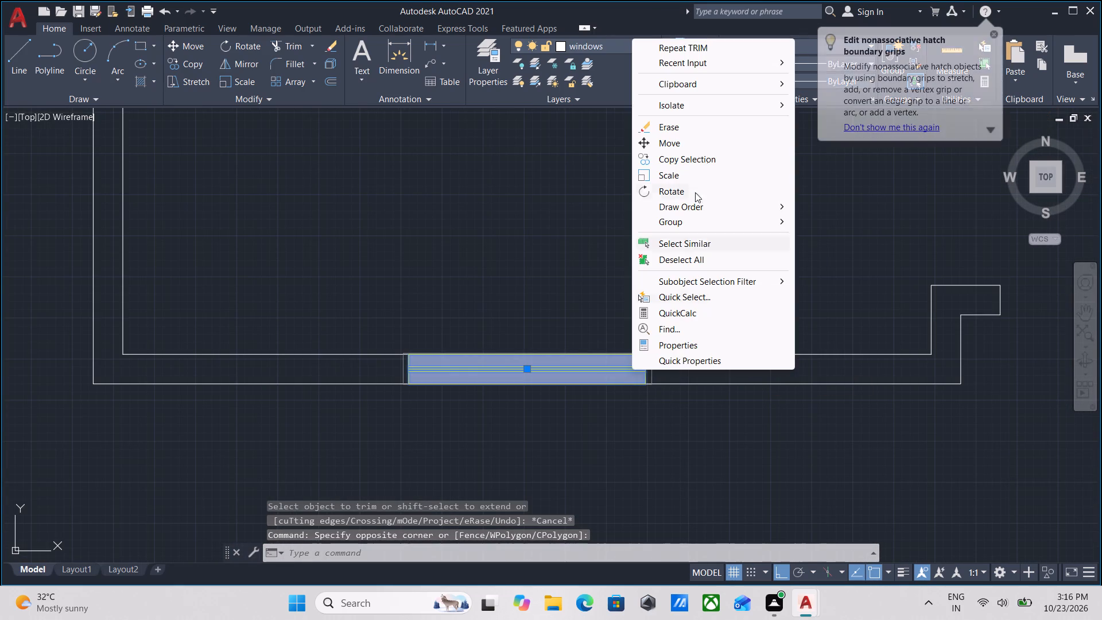
click(692, 120)
Erase the KITCHEN label and the red kitchen counter with its sink and stove from the copied plan.
scroll(692, 130, down, 3)
middle_drag(693, 157, 649, 304)
scroll(657, 288, down, 1)
middle_drag(657, 288, 644, 361)
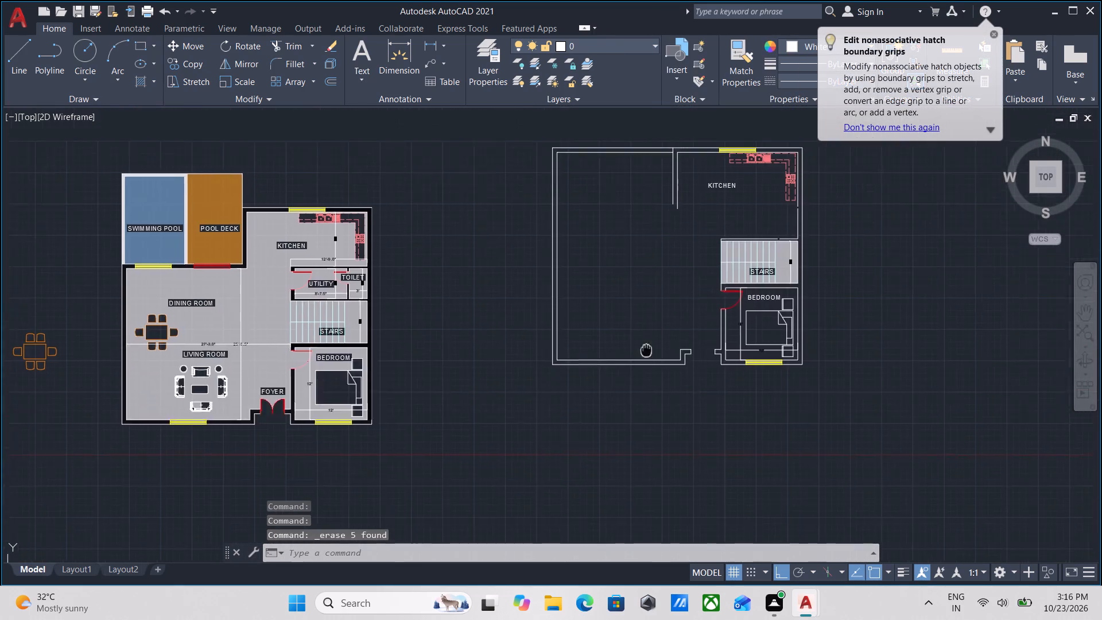
middle_drag(644, 361, 639, 381)
scroll(650, 247, up, 2)
middle_drag(658, 241, 616, 329)
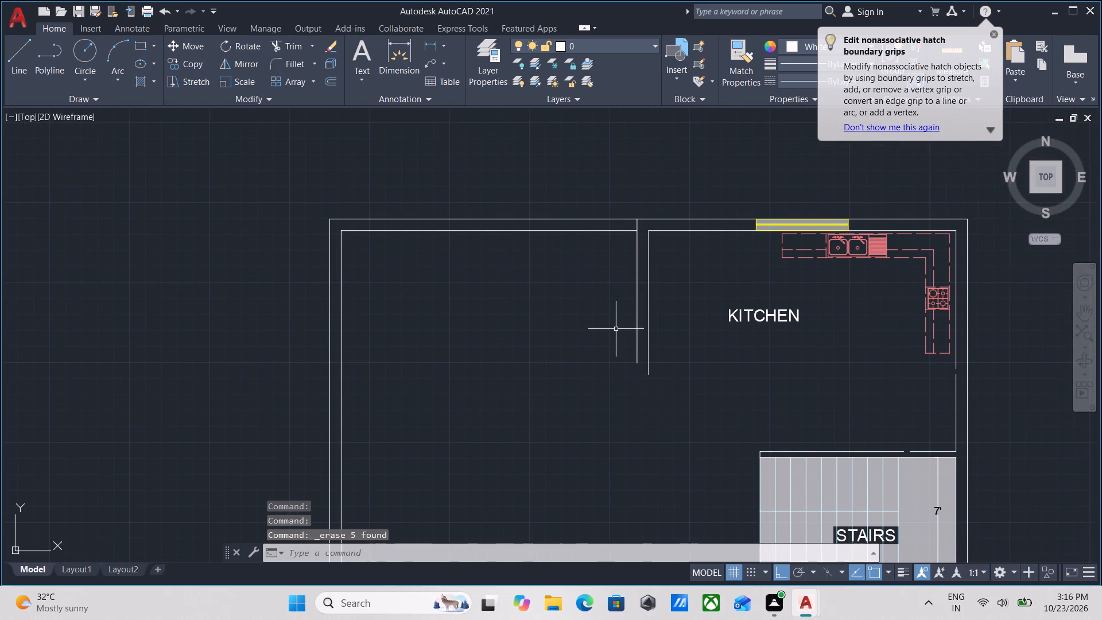
scroll(616, 329, down, 1)
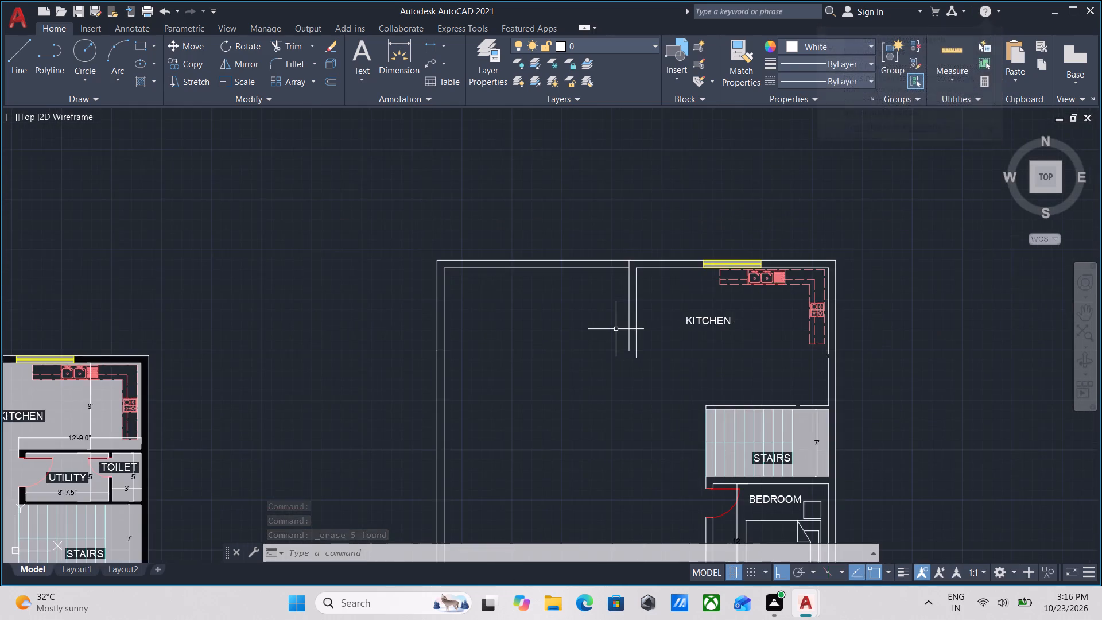
scroll(616, 329, down, 1)
scroll(624, 324, up, 1)
scroll(624, 324, down, 1)
scroll(713, 348, up, 2)
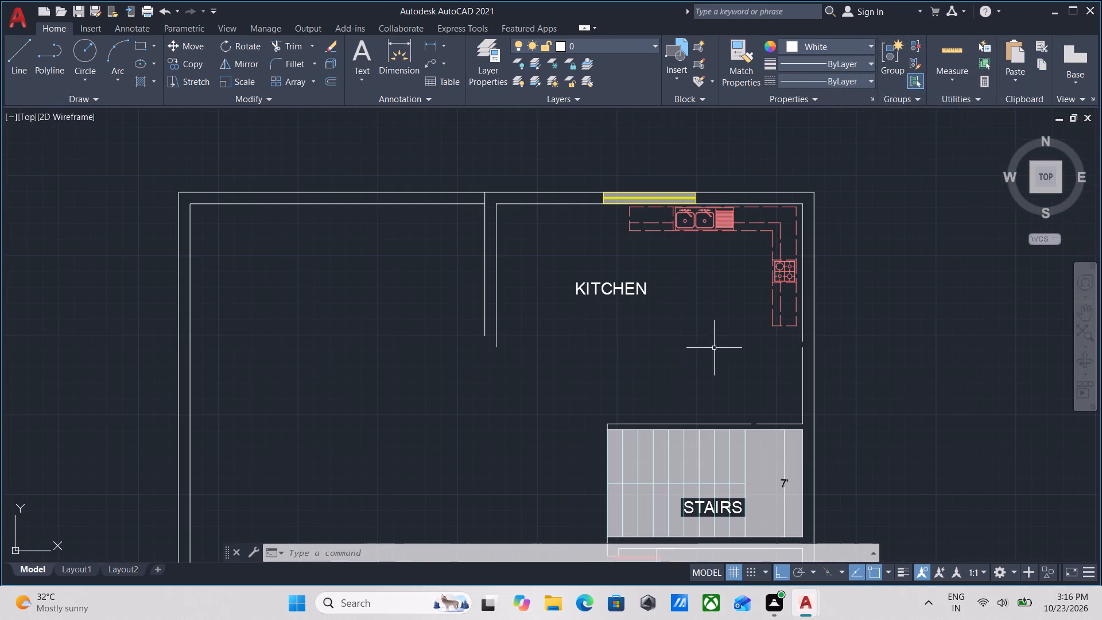
click(653, 293)
click(571, 298)
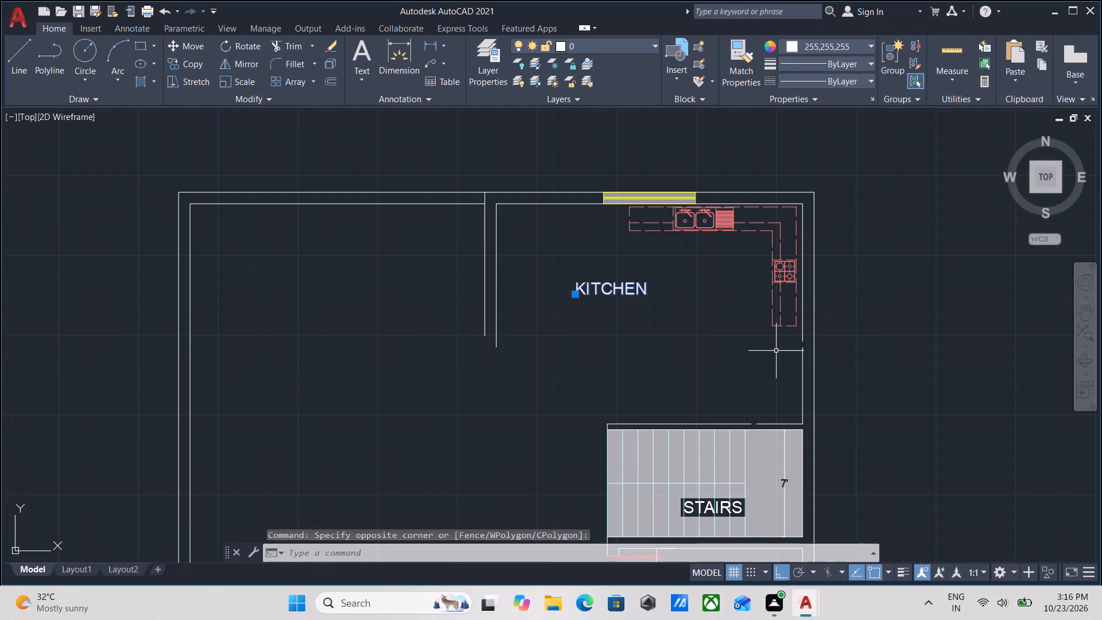
click(776, 351)
click(674, 224)
right_click(674, 224)
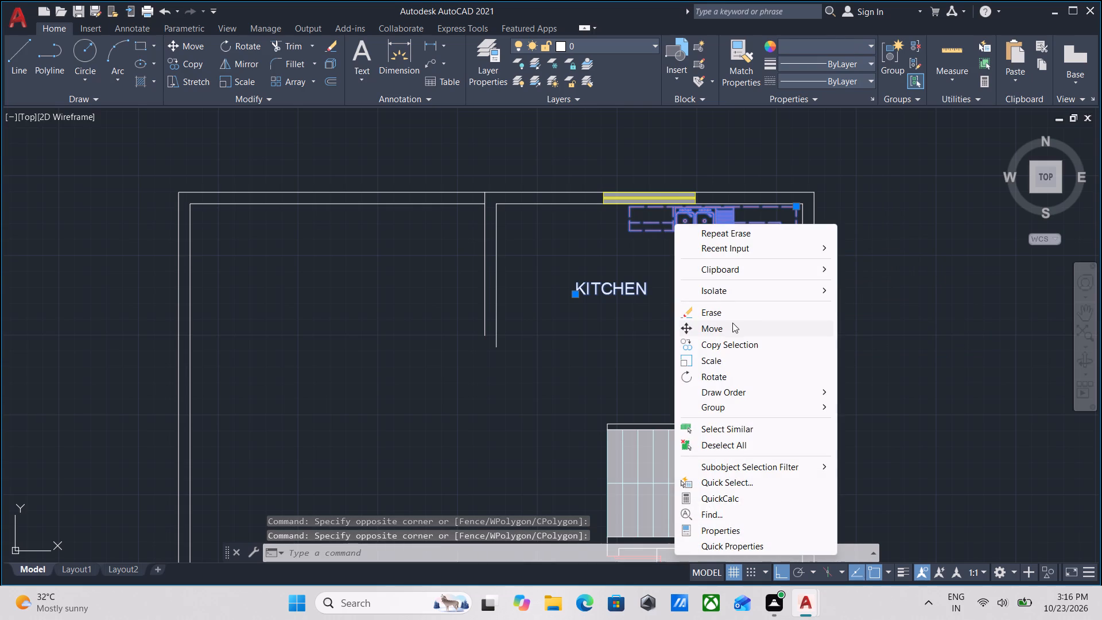
click(732, 309)
Trim away the two upright partition wall lines between the former pool area and kitchen, including the stub inside the rear wall.
middle_drag(512, 223, 521, 296)
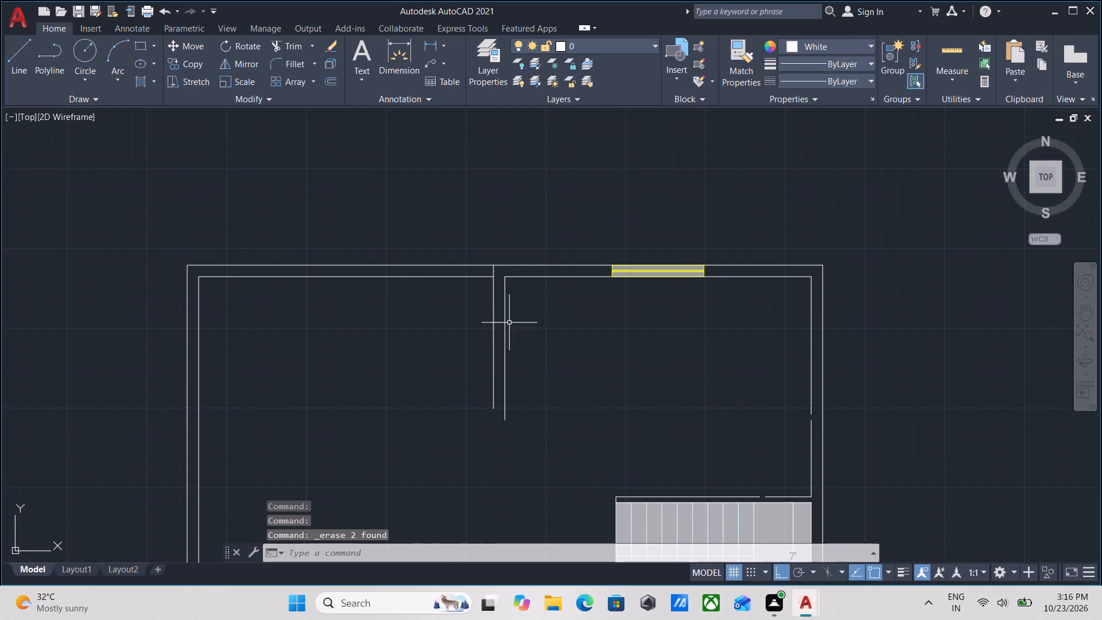
text(TR)
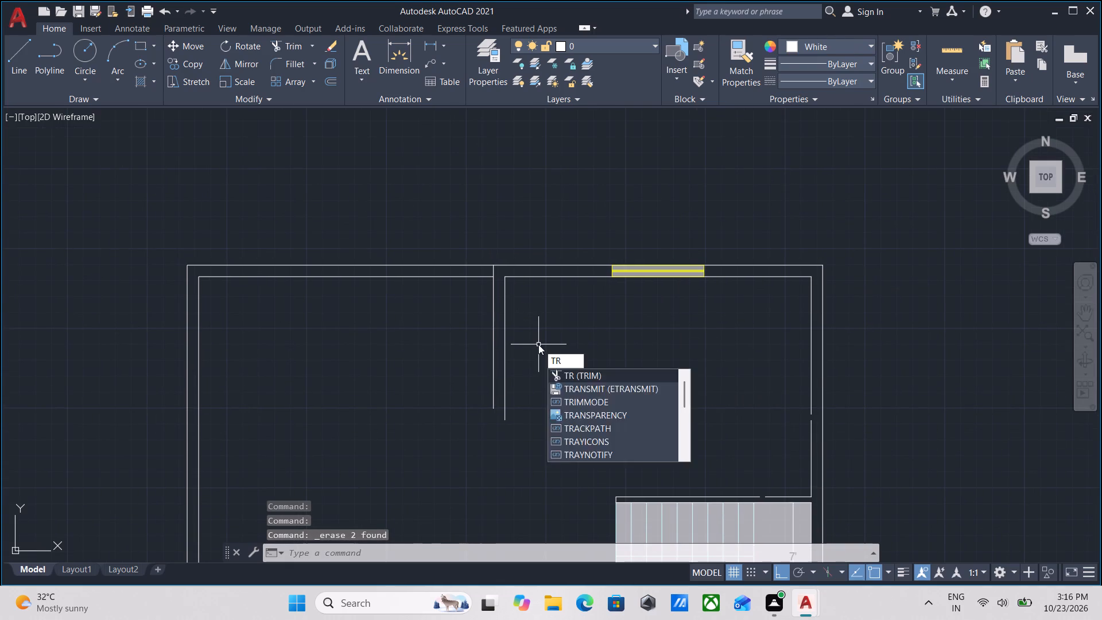
key(Return)
click(538, 344)
click(418, 339)
scroll(484, 260, up, 3)
click(531, 293)
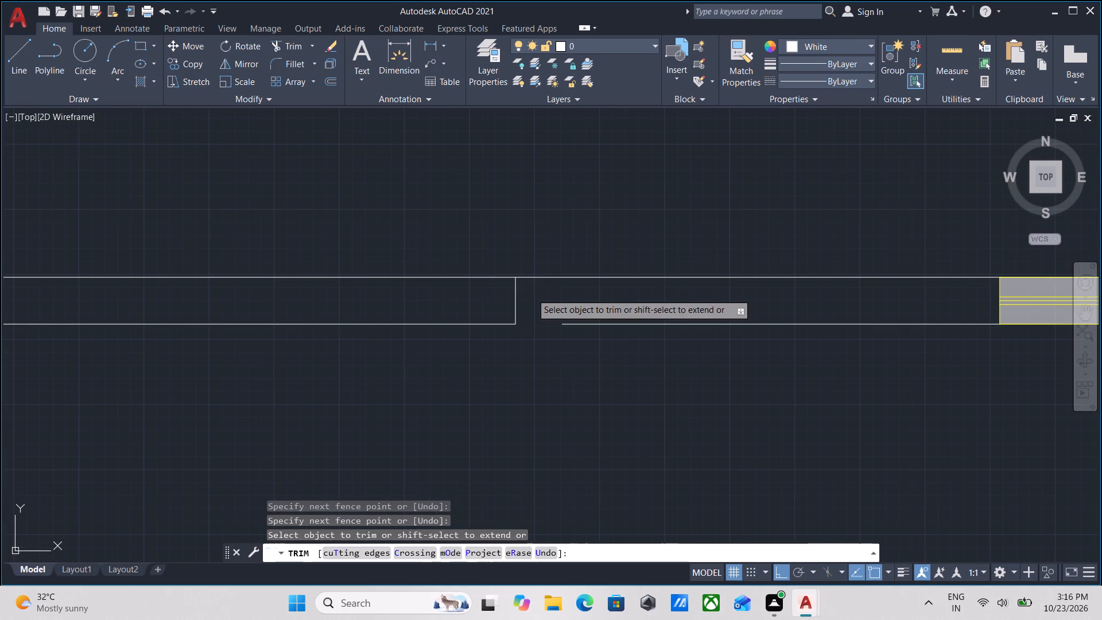
click(490, 292)
key(Escape)
Erase the yellow window from the rear wall of the former kitchen in the copied plan.
scroll(674, 356, down, 2)
middle_drag(674, 356, 521, 375)
scroll(789, 361, up, 2)
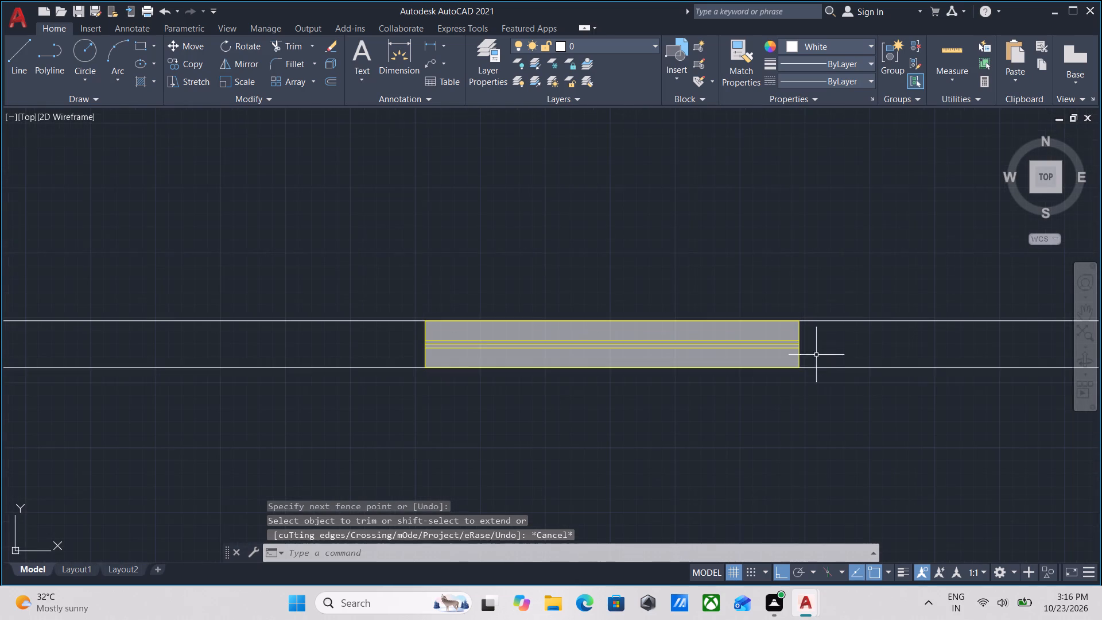
click(834, 354)
click(746, 339)
right_click(746, 339)
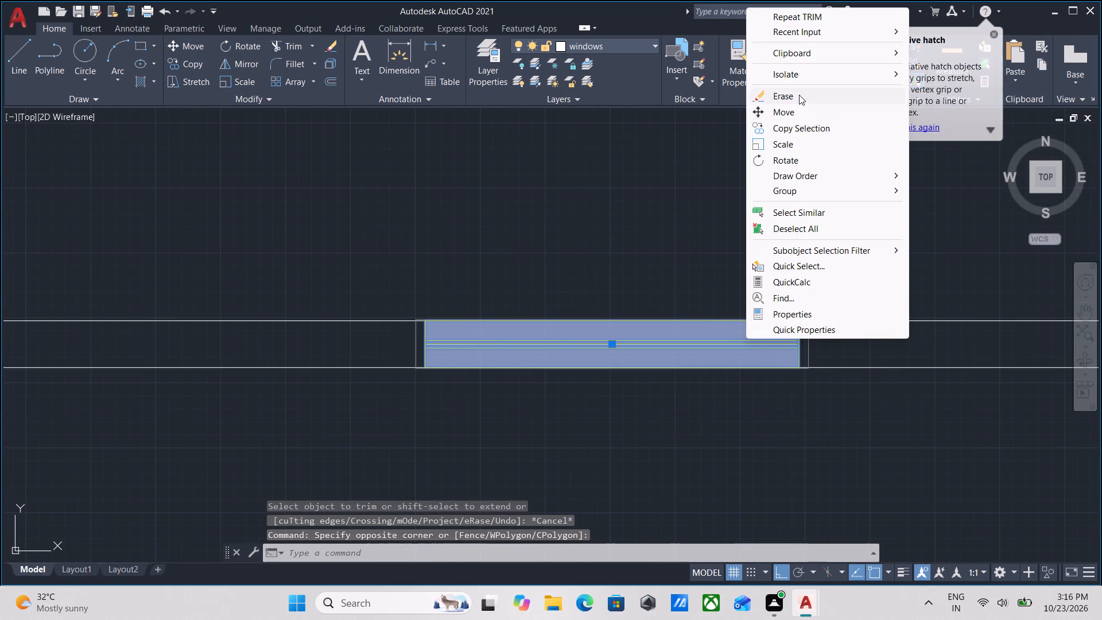
click(799, 95)
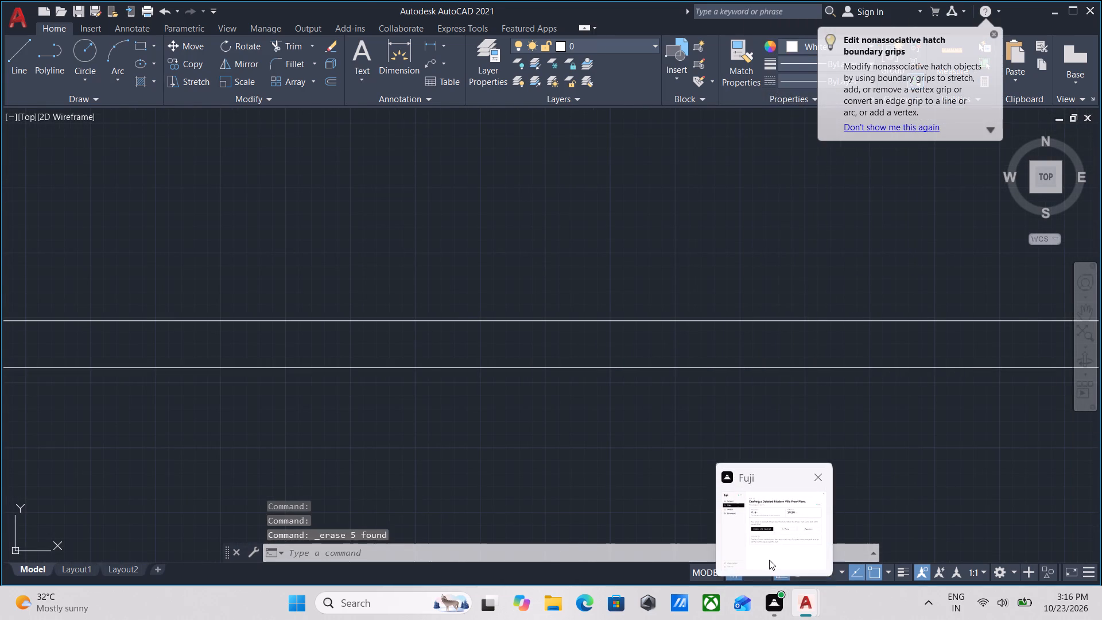
Extend the rear wall's inner line across the gap left by the removed partition.
scroll(712, 340, down, 3)
middle_drag(505, 373, 541, 381)
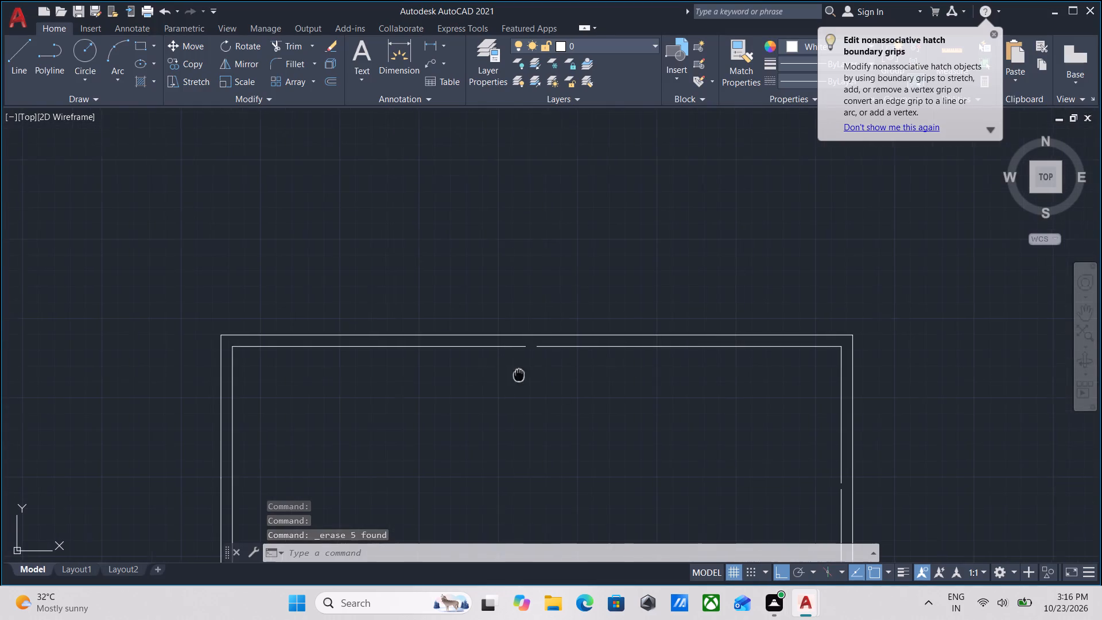
middle_drag(541, 381, 571, 392)
scroll(595, 375, up, 1)
middle_drag(595, 375, 595, 398)
text(EX)
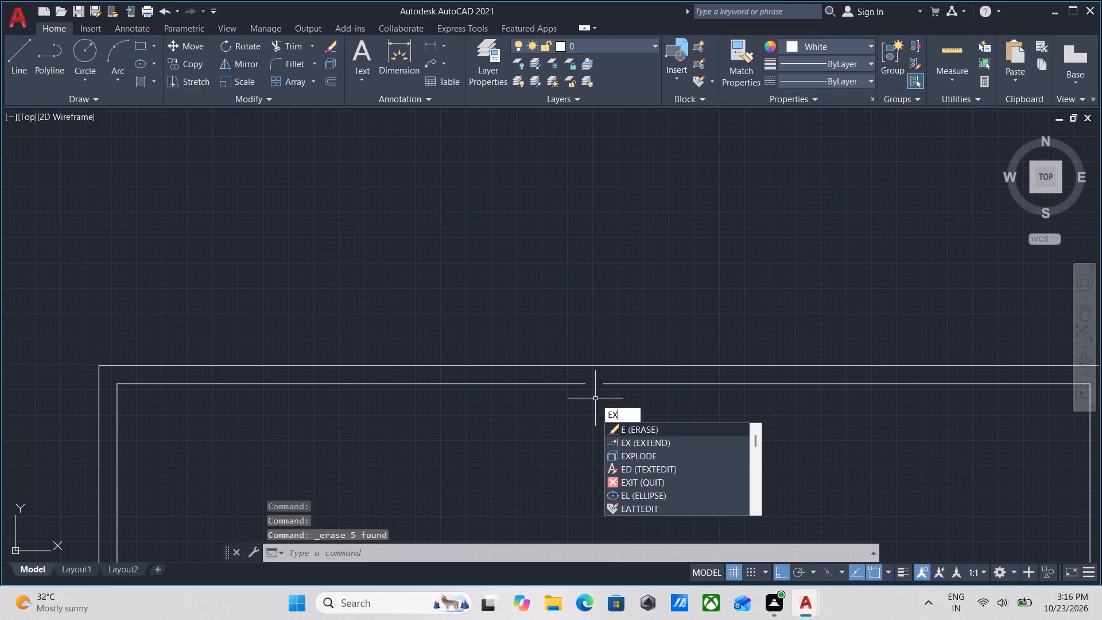
key(Return)
click(612, 385)
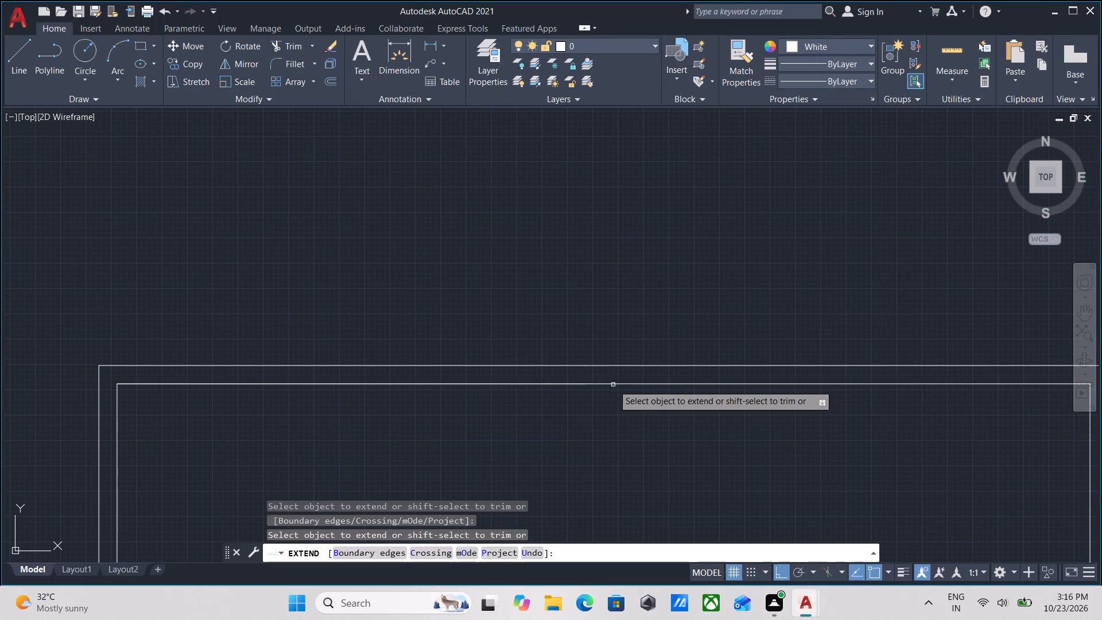
scroll(620, 387, down, 3)
middle_drag(640, 395, 523, 317)
scroll(633, 363, up, 2)
key(Escape)
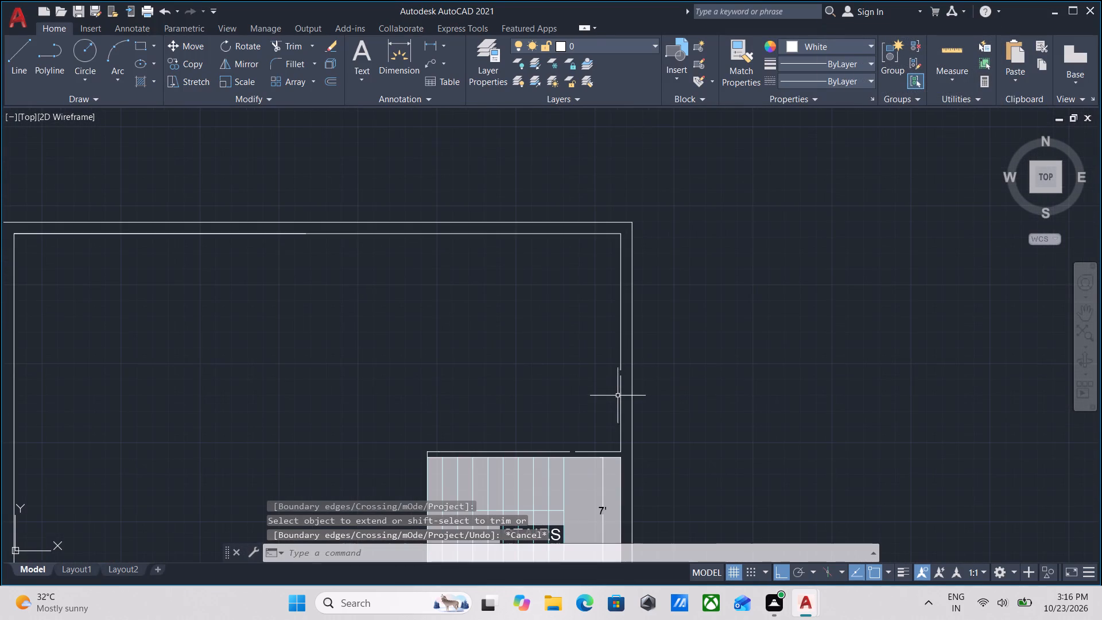
Extend the side wall's inner line and the wall line above the stairs to close their small gaps.
text(EX)
key(Return)
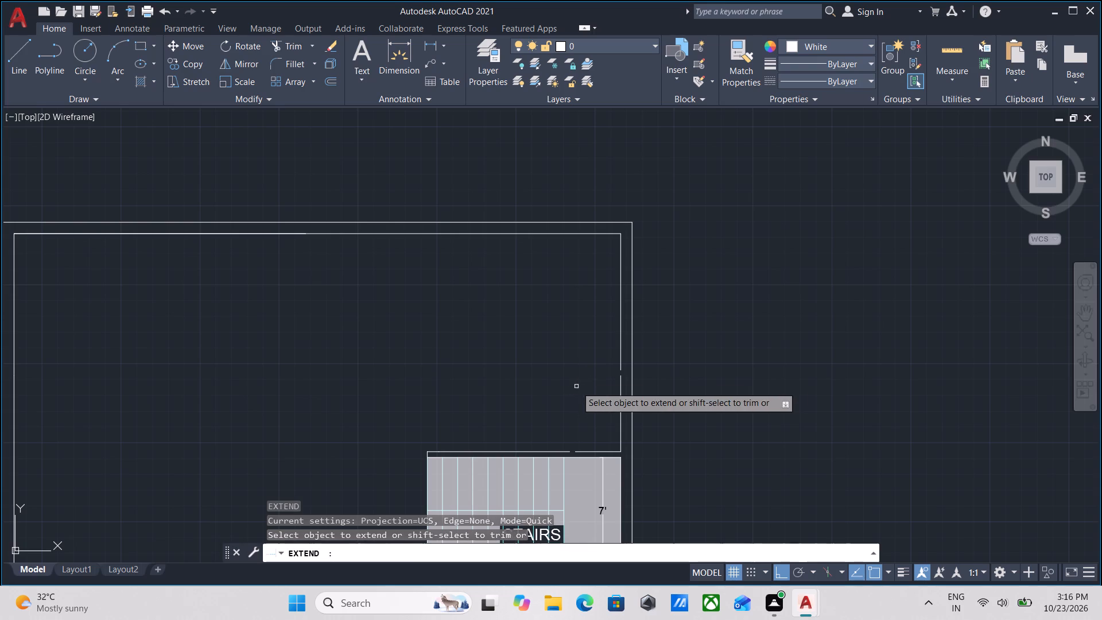
click(619, 351)
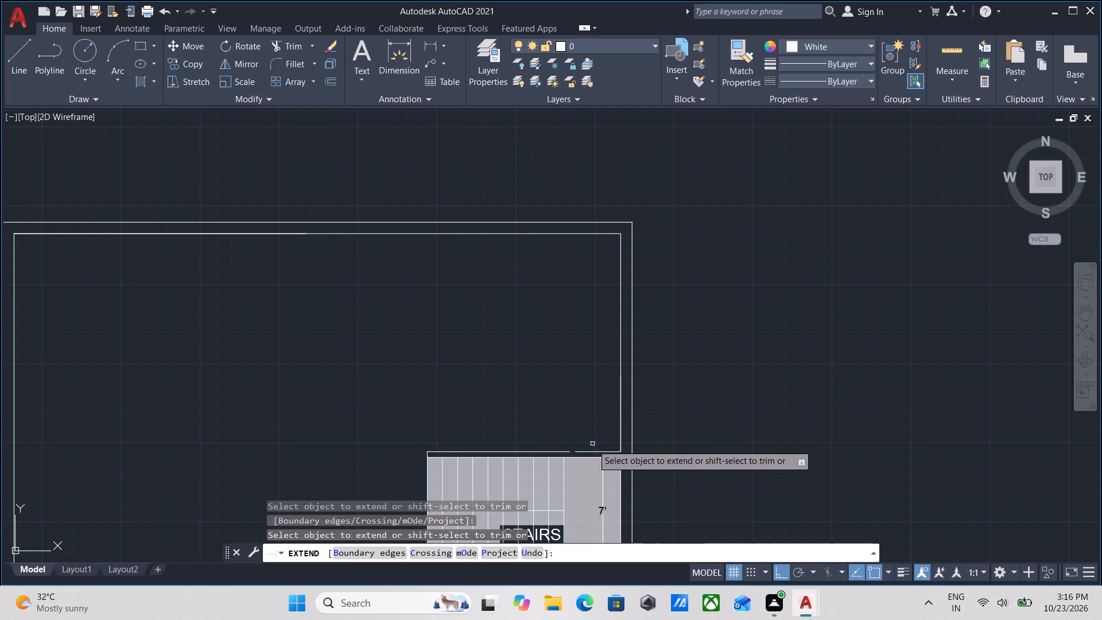
click(592, 452)
scroll(566, 392, down, 2)
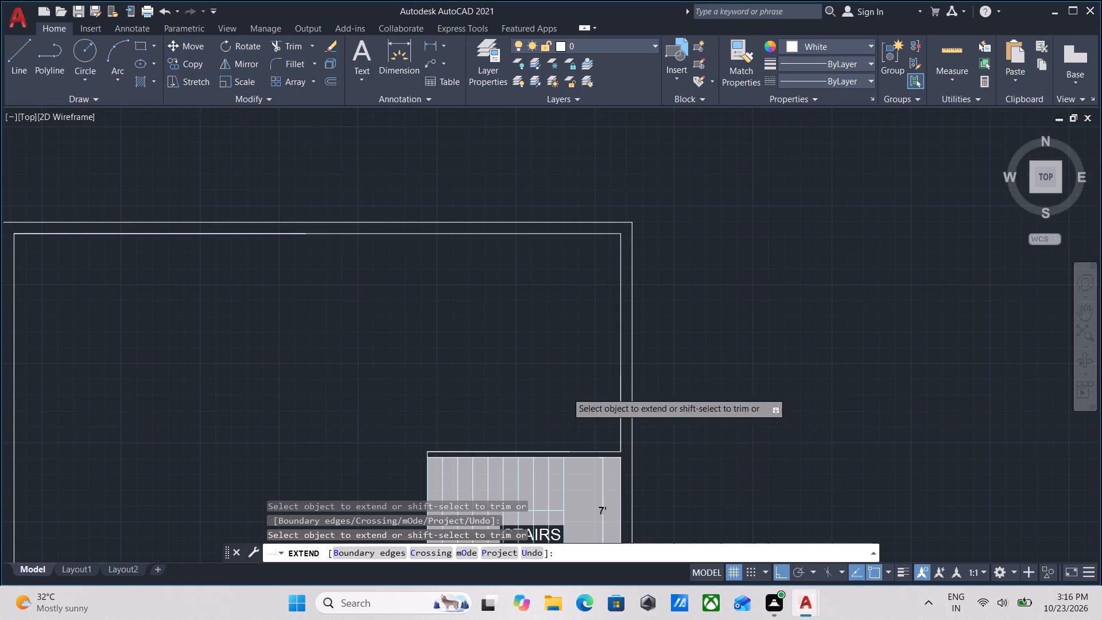
middle_drag(566, 392, 588, 325)
key(Escape)
Erase the stepped wall return on the large room's side of the former entrance opening.
scroll(571, 422, up, 1)
middle_drag(568, 424, 569, 422)
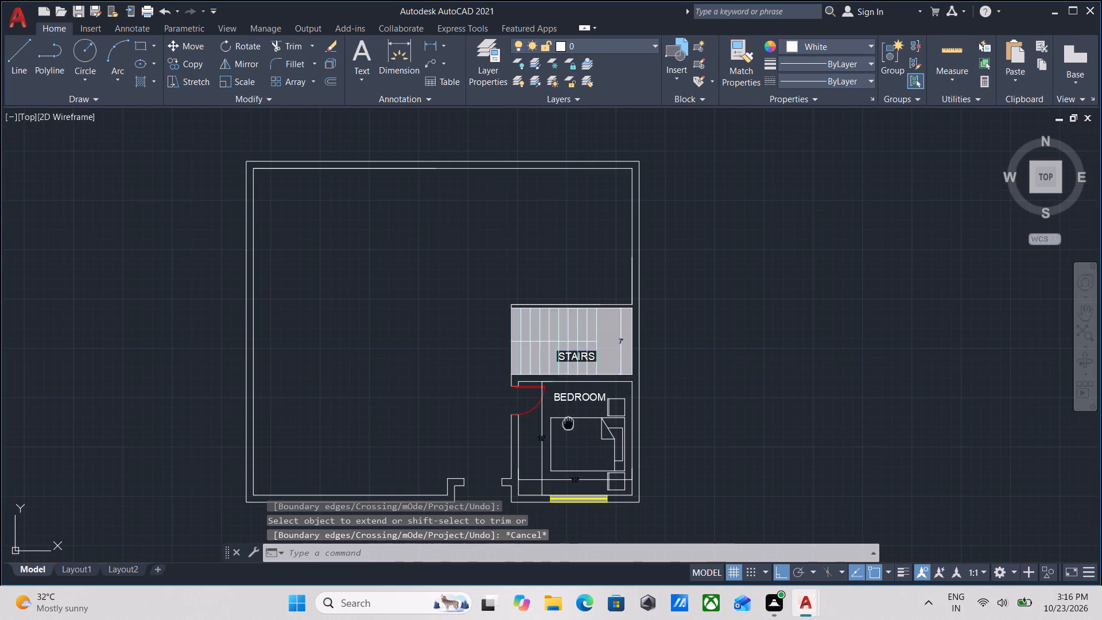
middle_drag(569, 422, 627, 349)
scroll(585, 360, down, 1)
middle_drag(585, 360, 589, 393)
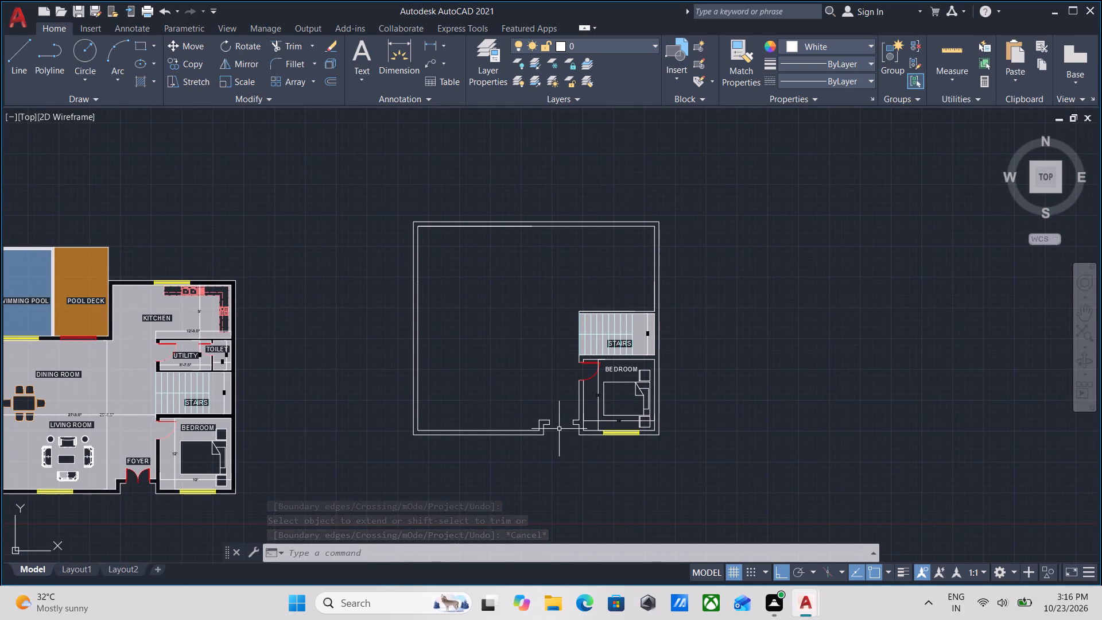
scroll(559, 429, up, 1)
scroll(559, 429, down, 1)
middle_click(559, 429)
scroll(546, 437, up, 2)
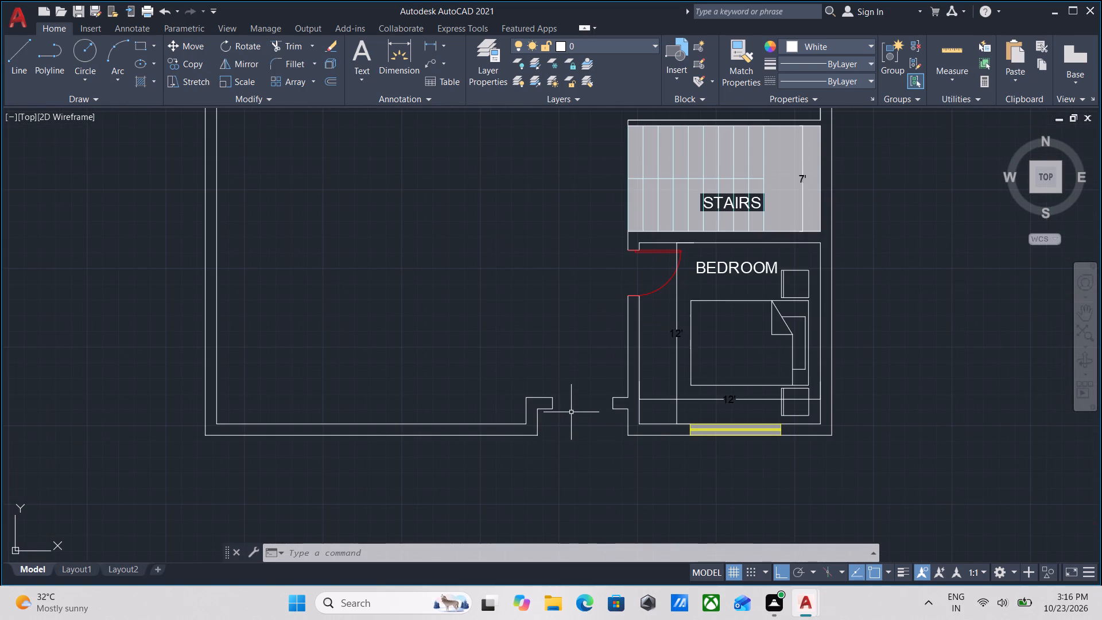
middle_drag(571, 413, 636, 431)
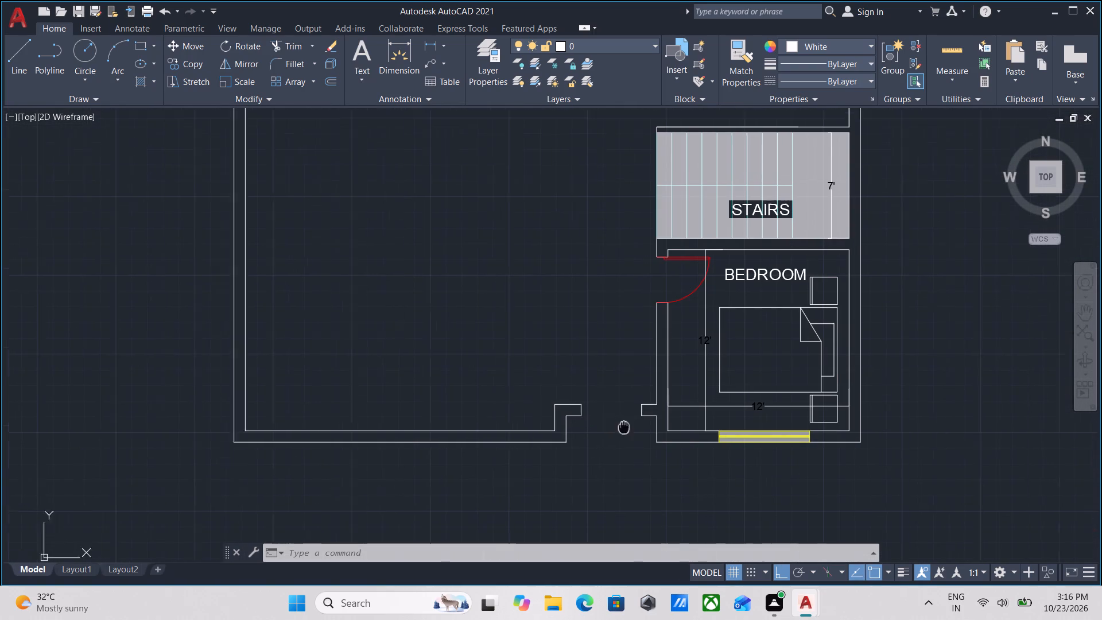
middle_drag(636, 431, 689, 437)
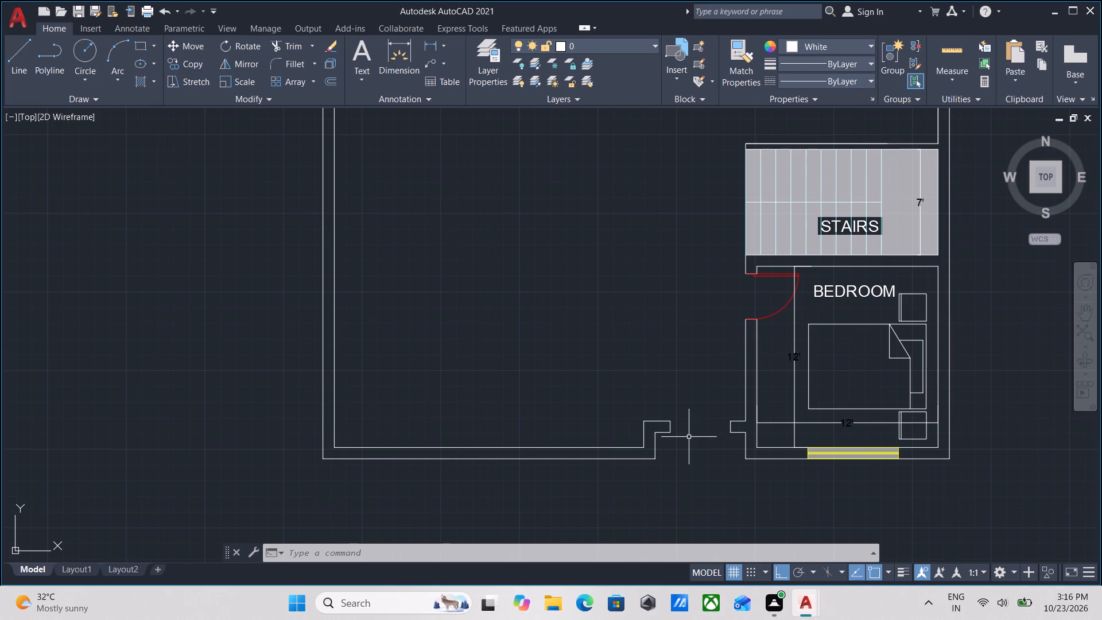
scroll(689, 437, up, 1)
scroll(661, 440, down, 1)
middle_drag(661, 440, 700, 451)
click(700, 451)
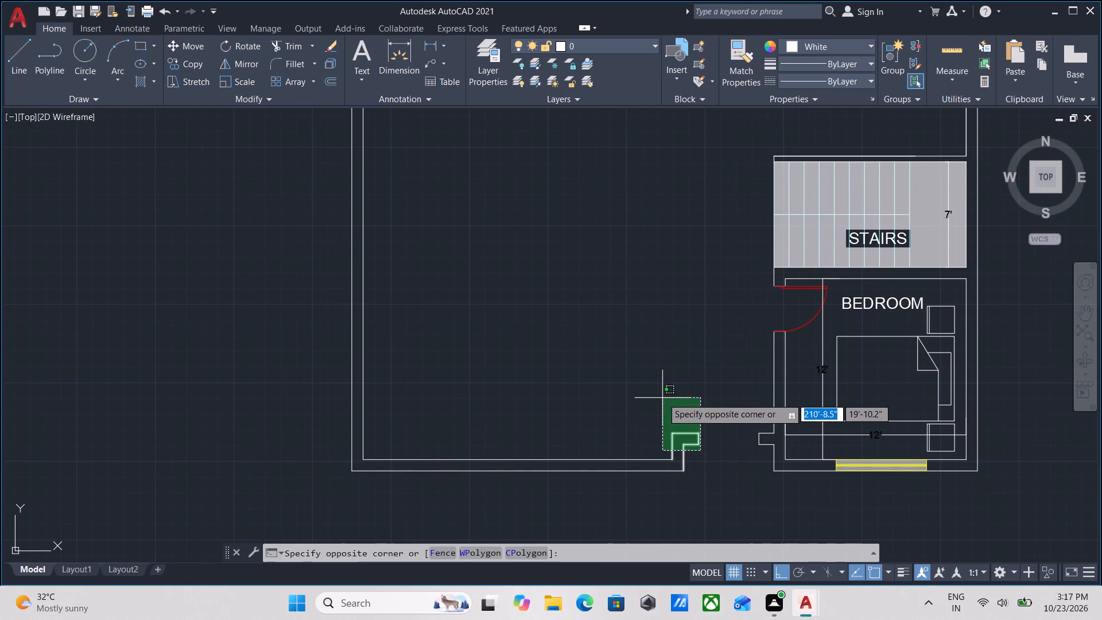
click(662, 398)
right_click(662, 398)
click(721, 160)
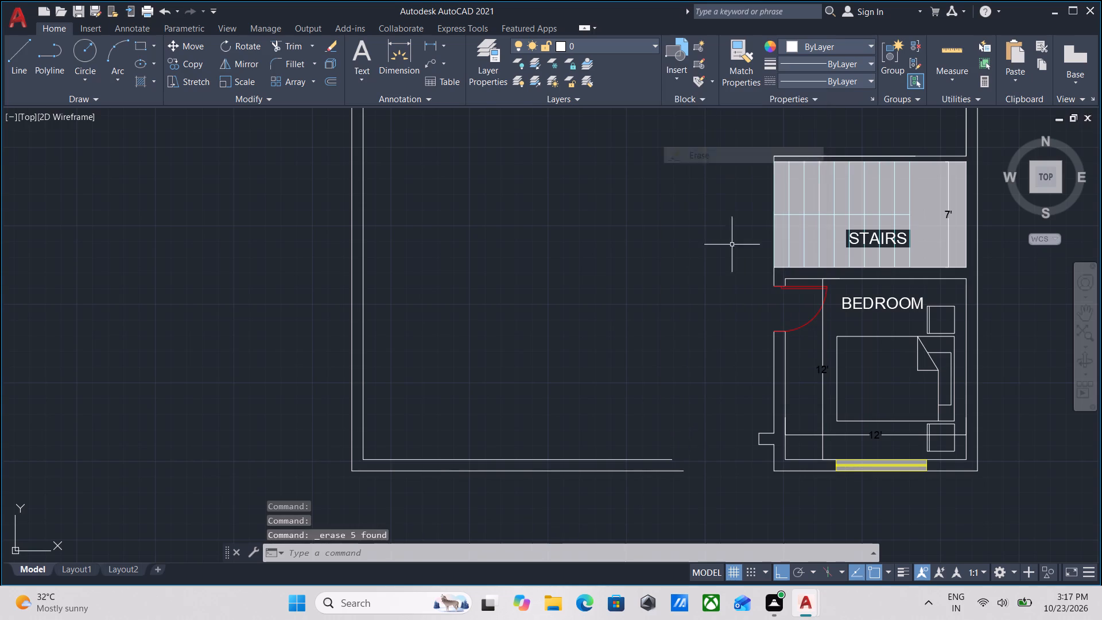
Erase the small wall stub on the bedroom side of the former entrance opening.
click(766, 457)
click(744, 414)
right_click(744, 414)
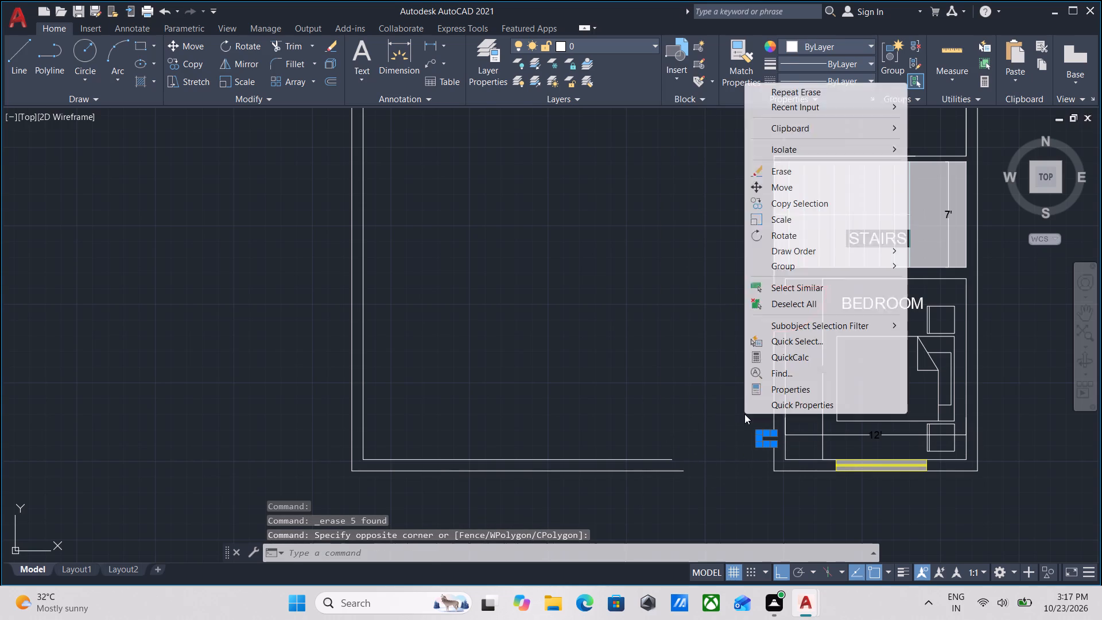
click(782, 169)
Extend both front wall lines across the former entrance to the bedroom wall, and close the gap in the bedroom wall's outer line.
middle_drag(682, 427, 681, 386)
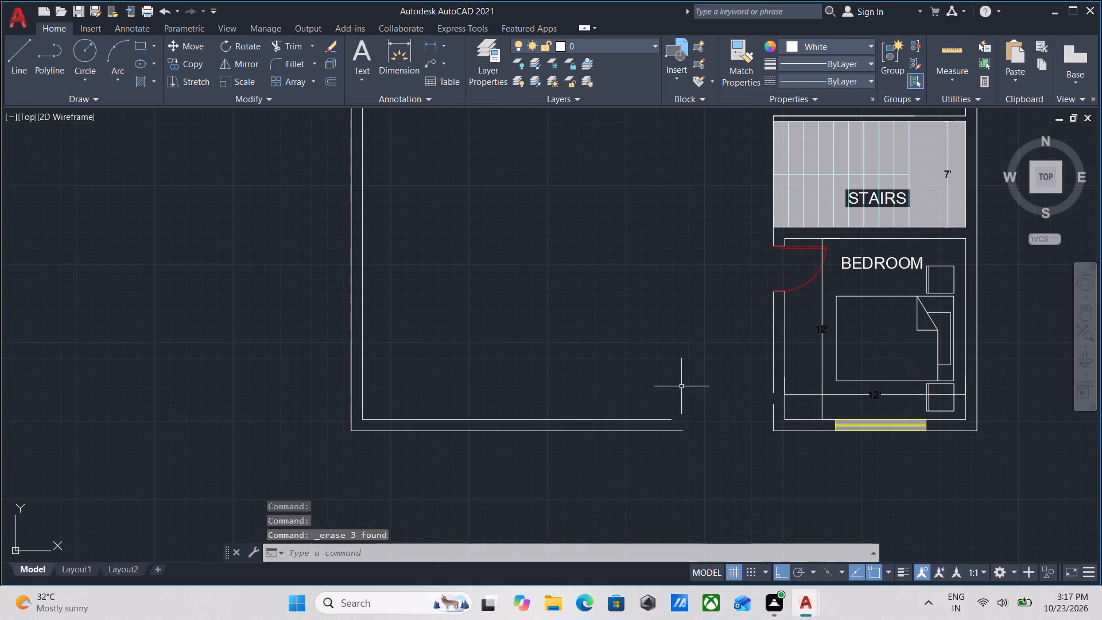
text(EX)
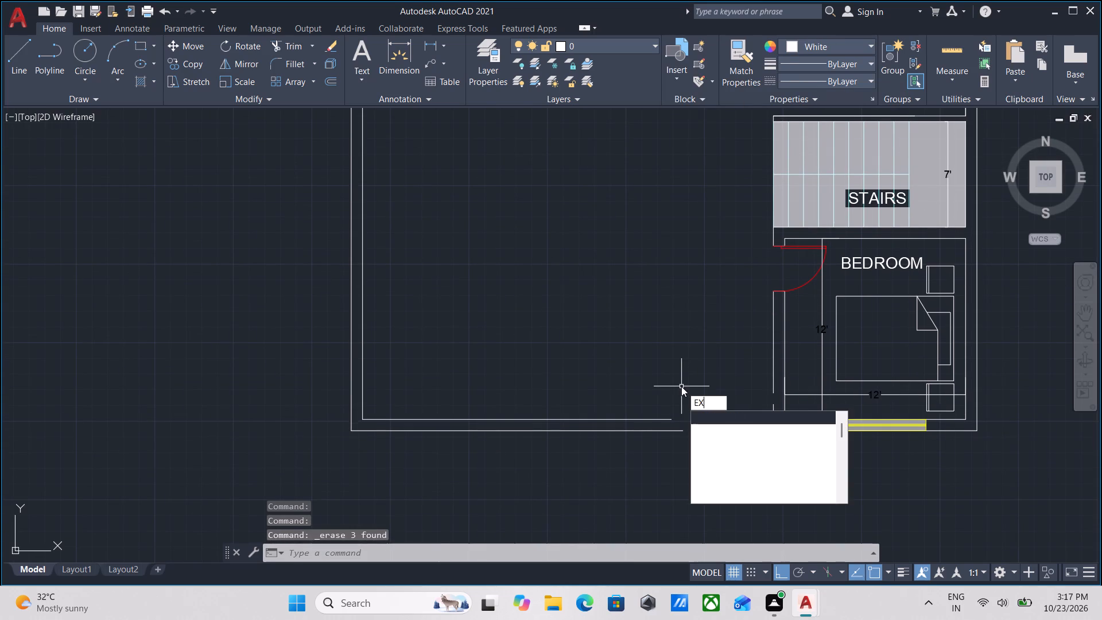
key(Return)
click(657, 418)
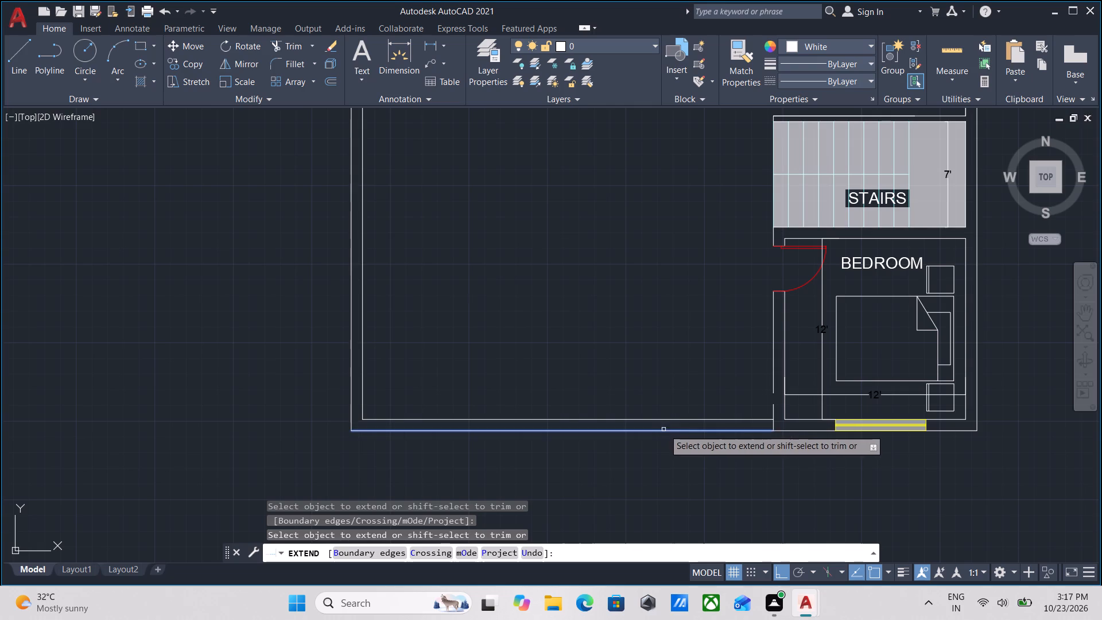
click(665, 431)
scroll(756, 431, up, 2)
scroll(801, 382, down, 1)
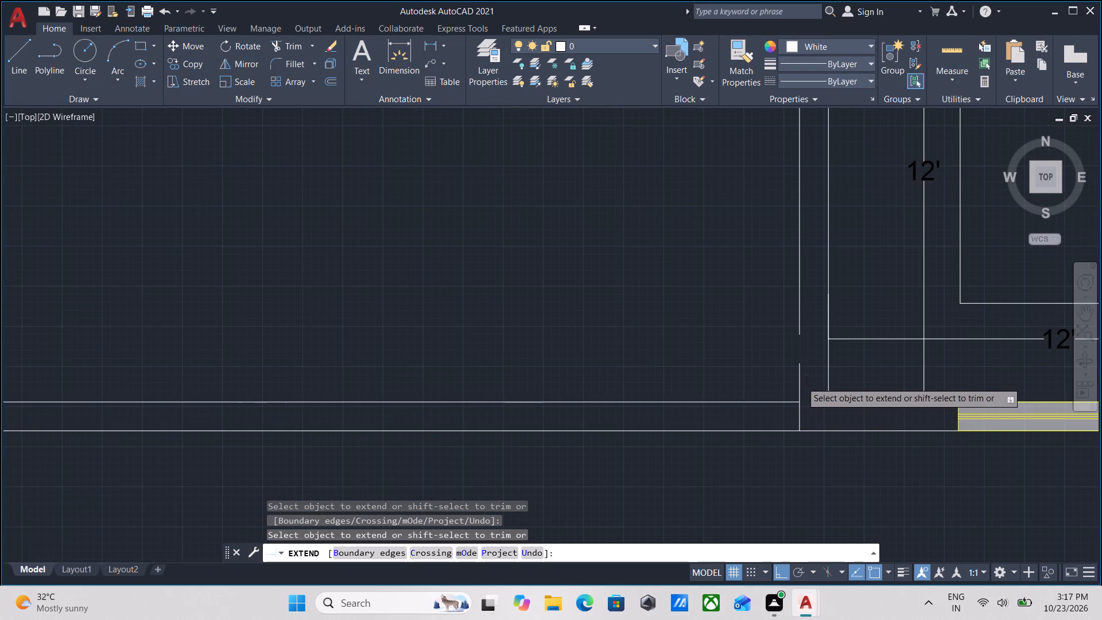
scroll(801, 382, down, 2)
click(801, 382)
key(Escape)
Offset the front wall's inner line 12' into the large open space of the second plan.
scroll(801, 382, up, 2)
scroll(784, 371, down, 2)
middle_drag(783, 371, 793, 446)
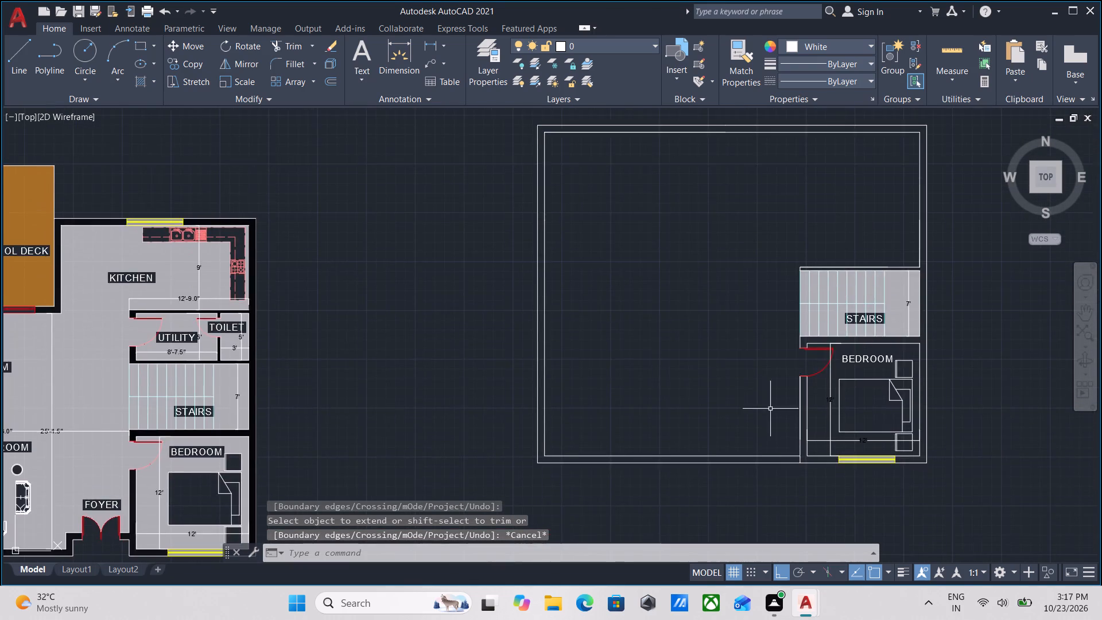
scroll(708, 325, down, 2)
middle_drag(708, 325, 724, 367)
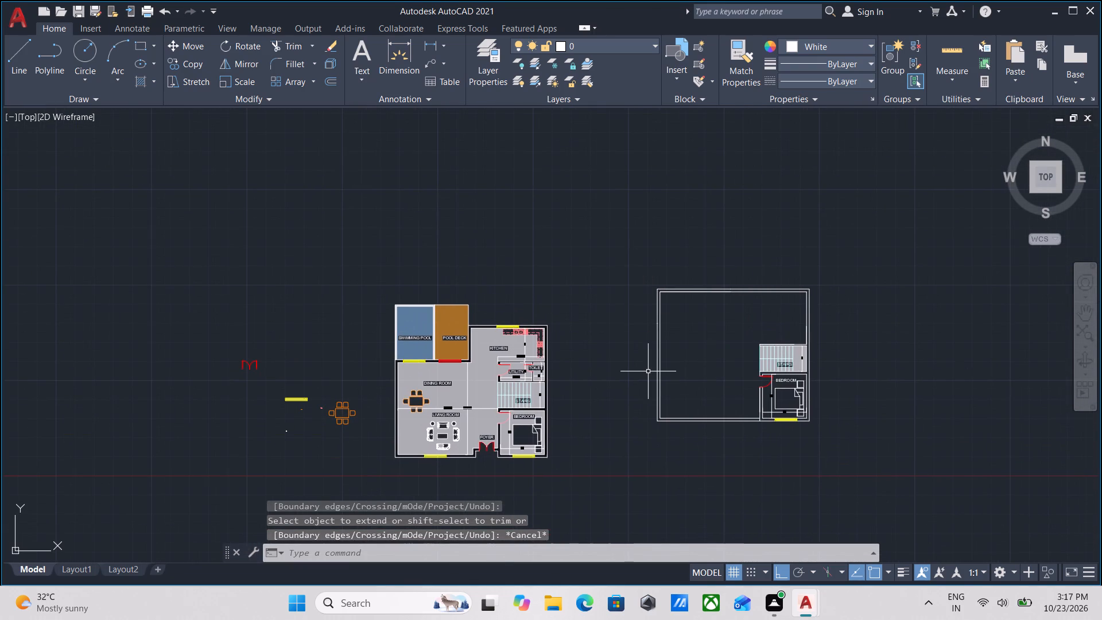
scroll(667, 423, up, 3)
click(688, 430)
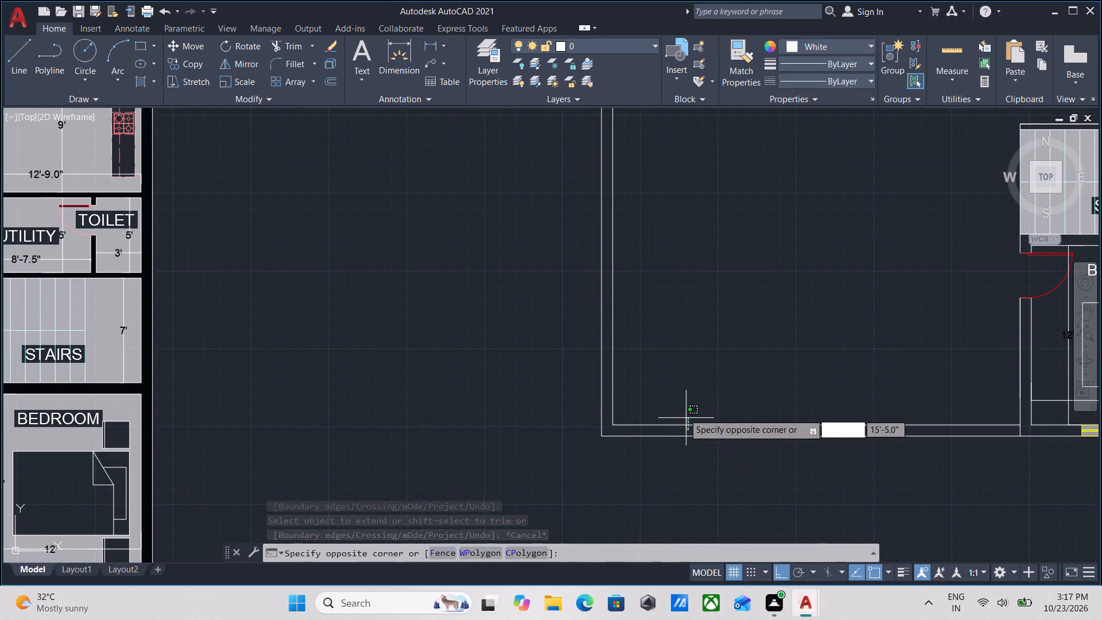
click(679, 406)
middle_drag(679, 406, 674, 427)
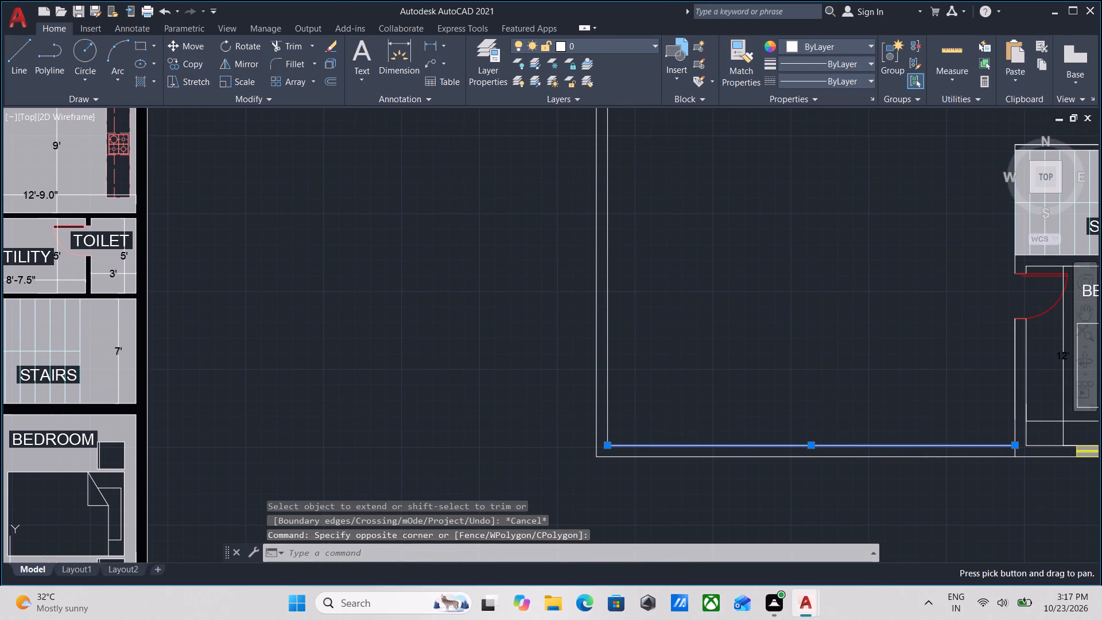
key(o)
key(Return)
click(674, 447)
click(674, 357)
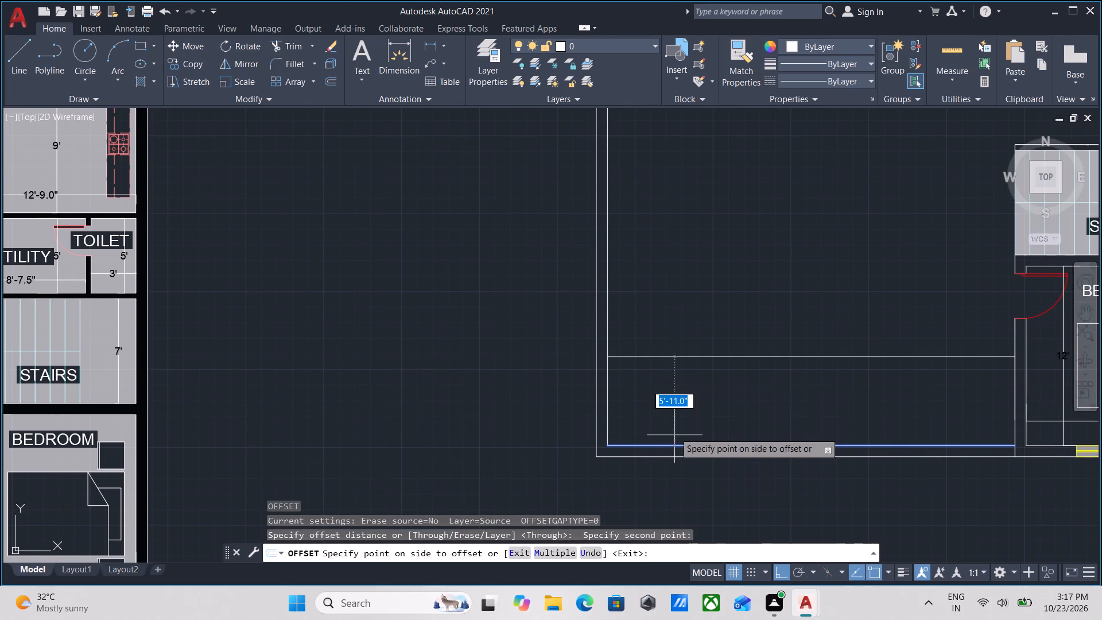
text(12')
key(Return)
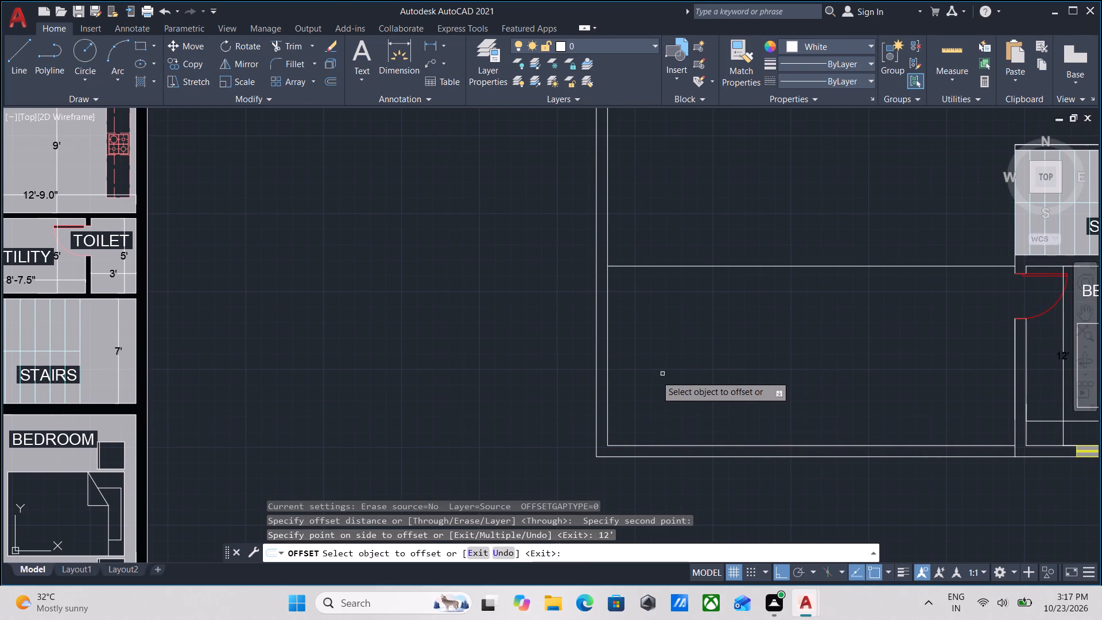
Offset the inner line of the side wall opposite the stairs 12' inward, and offset that copy another 4.5" toward the bedroom.
click(608, 367)
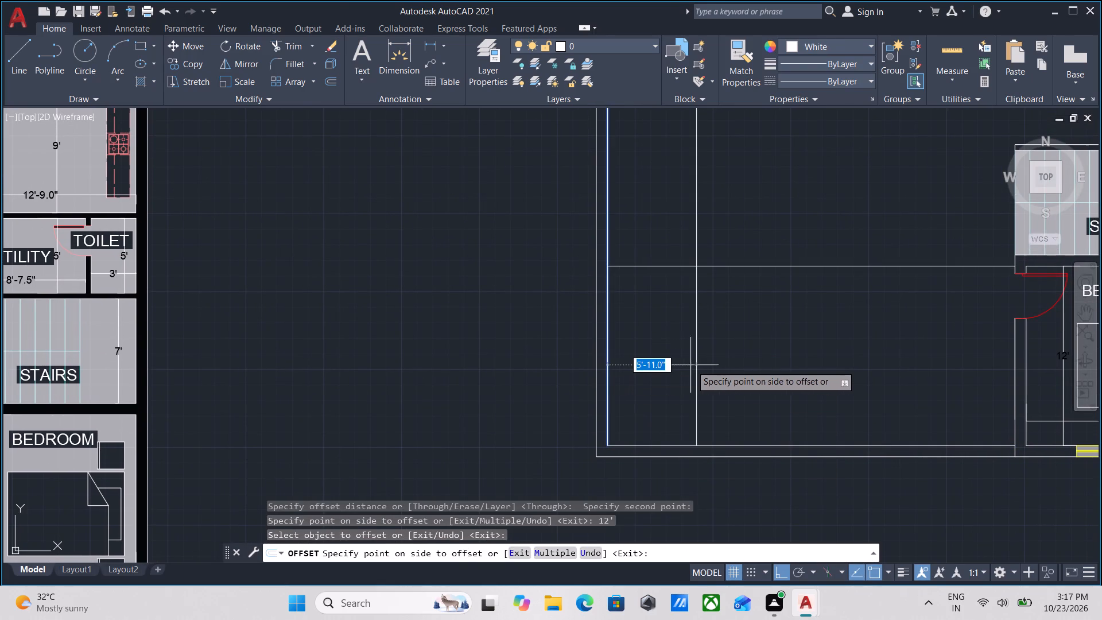
text(12)
key(apostrophe)
key(Return)
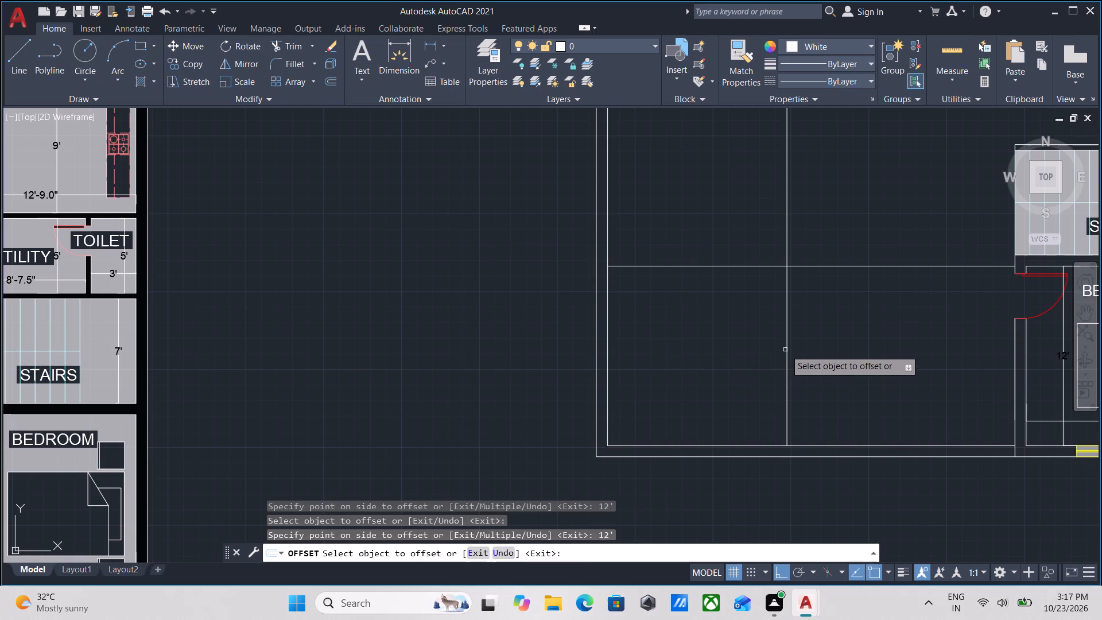
click(786, 349)
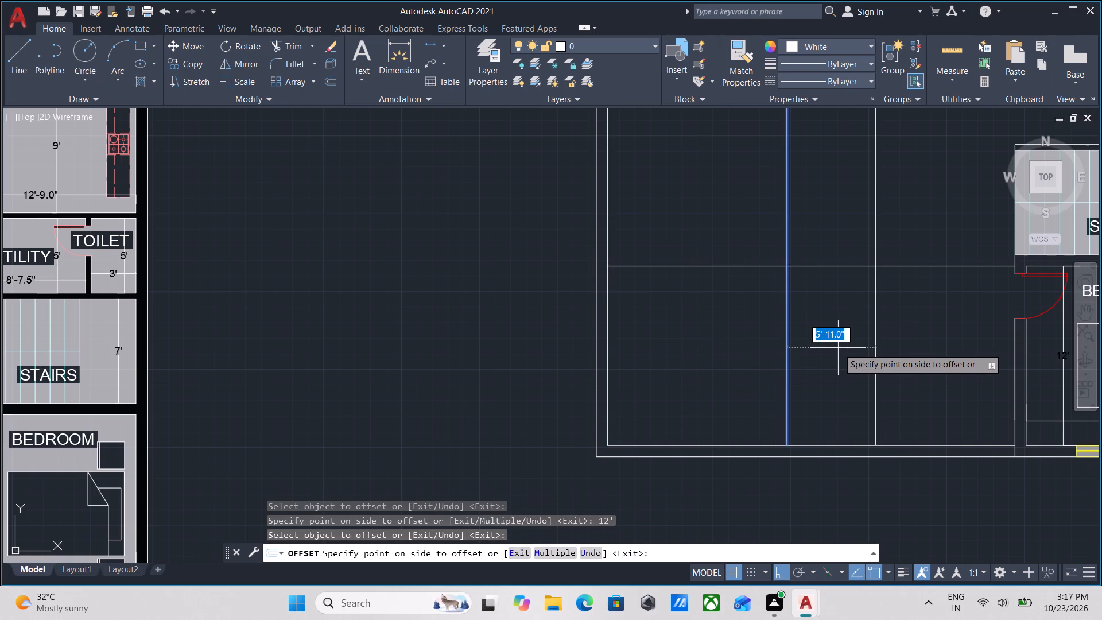
text(4.5)
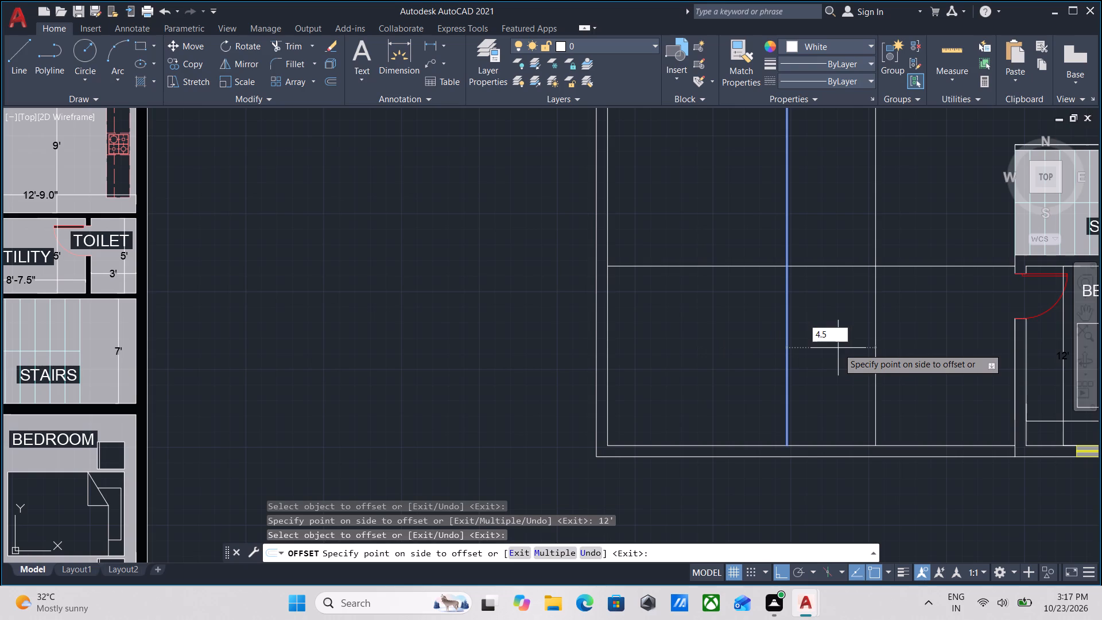
key(Return)
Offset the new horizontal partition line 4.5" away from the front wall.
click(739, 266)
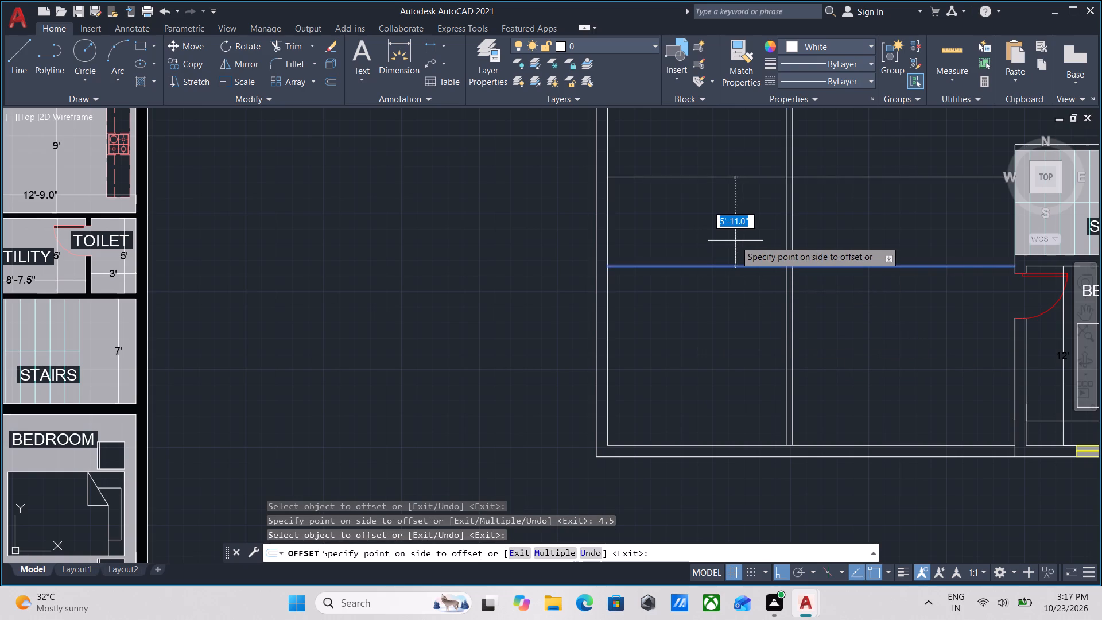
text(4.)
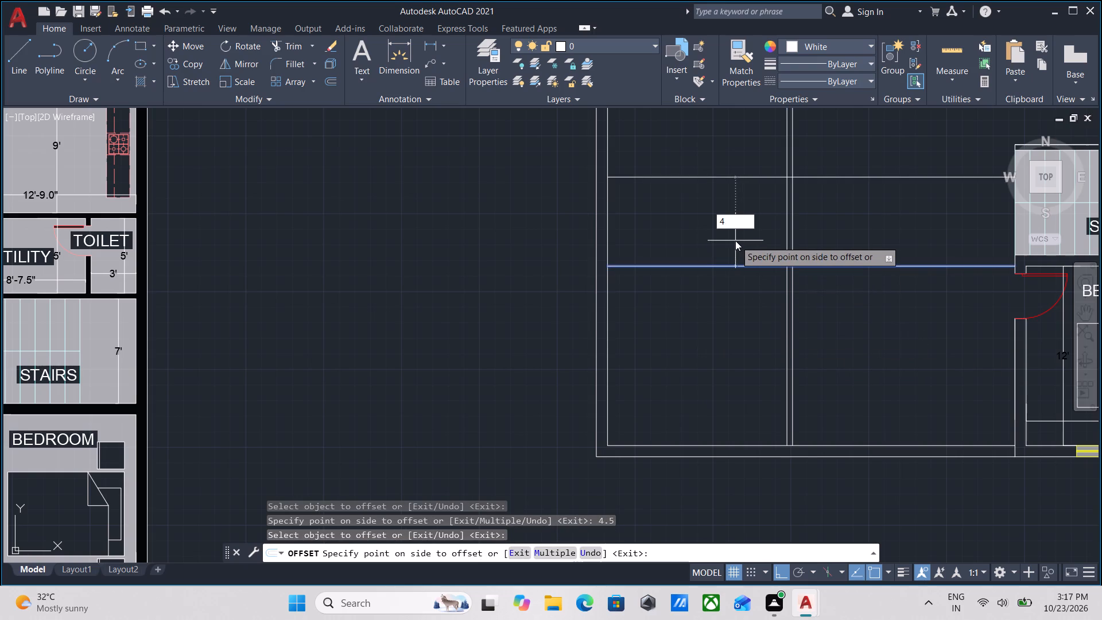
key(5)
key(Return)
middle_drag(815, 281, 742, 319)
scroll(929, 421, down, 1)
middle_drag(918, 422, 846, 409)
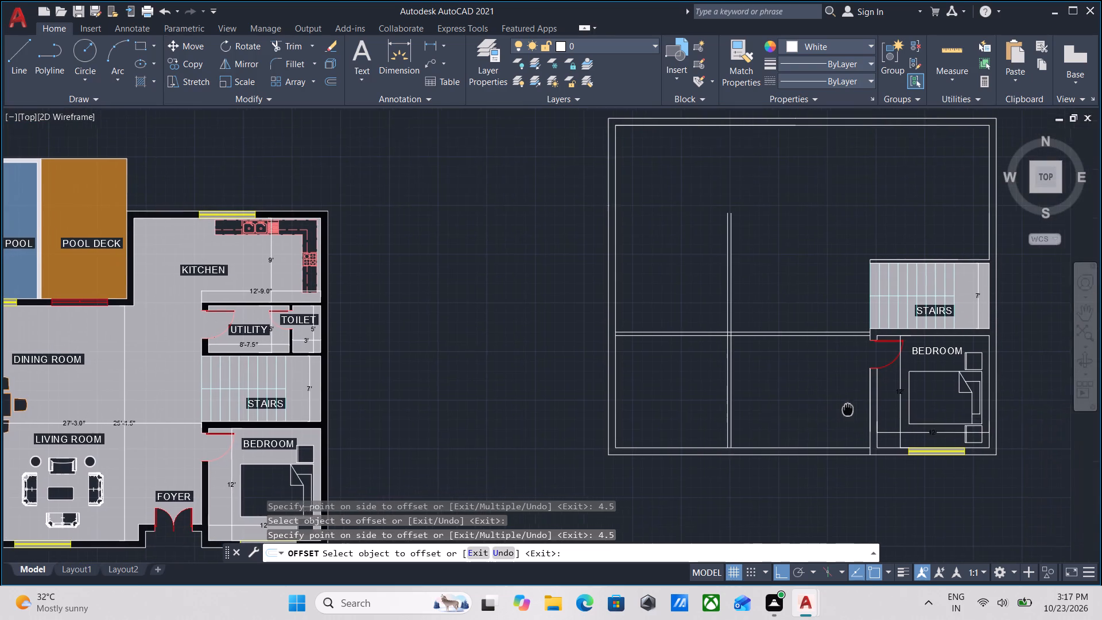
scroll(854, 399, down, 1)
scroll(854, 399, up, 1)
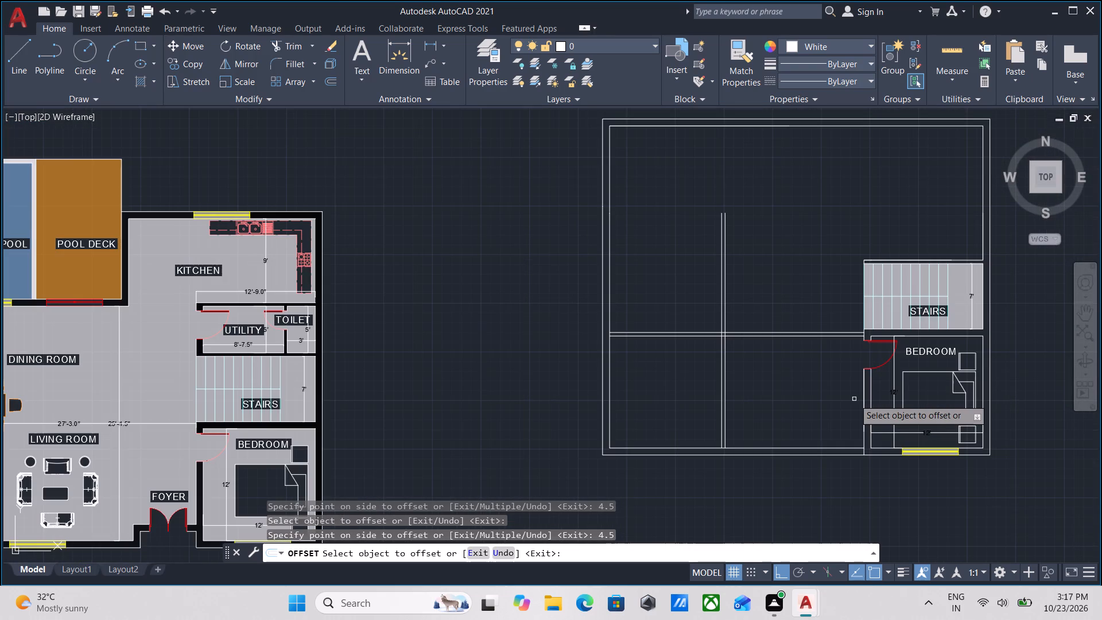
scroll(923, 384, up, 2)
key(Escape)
Erase the bed with its side tables and both 12' dimensions from the second plan's bedroom.
click(980, 290)
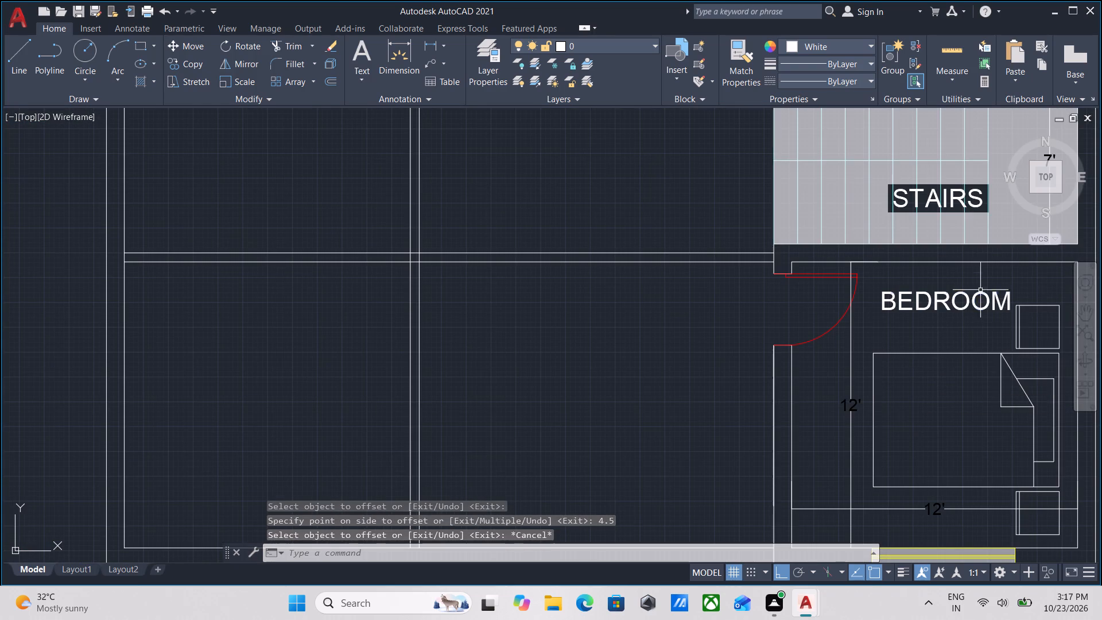
key(Escape)
scroll(860, 423, down, 2)
scroll(902, 462, up, 2)
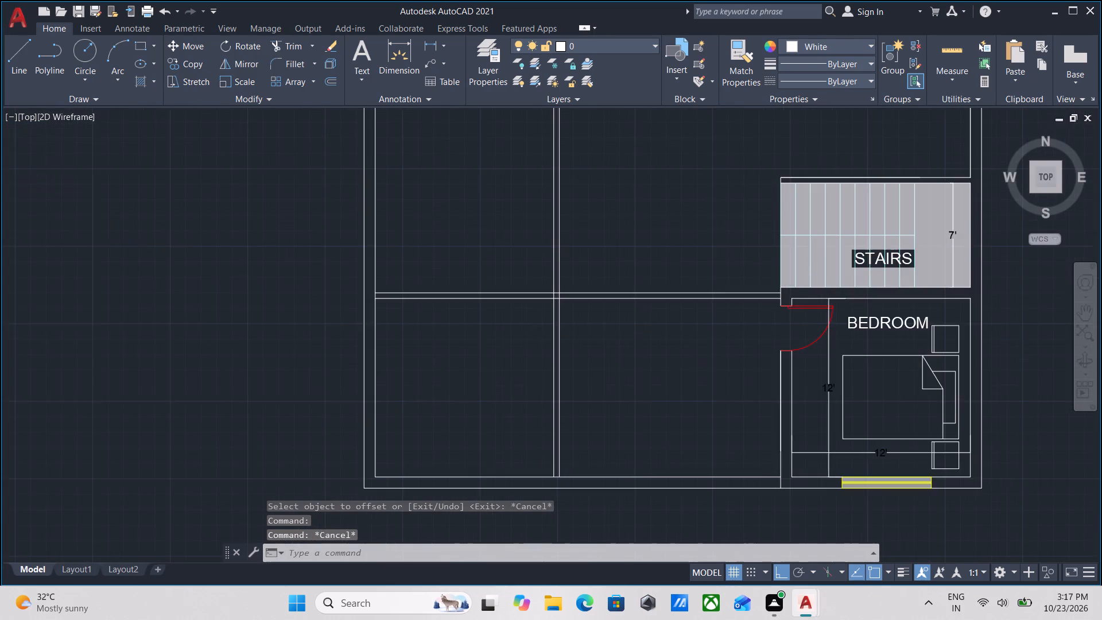
click(902, 462)
click(758, 304)
right_click(758, 304)
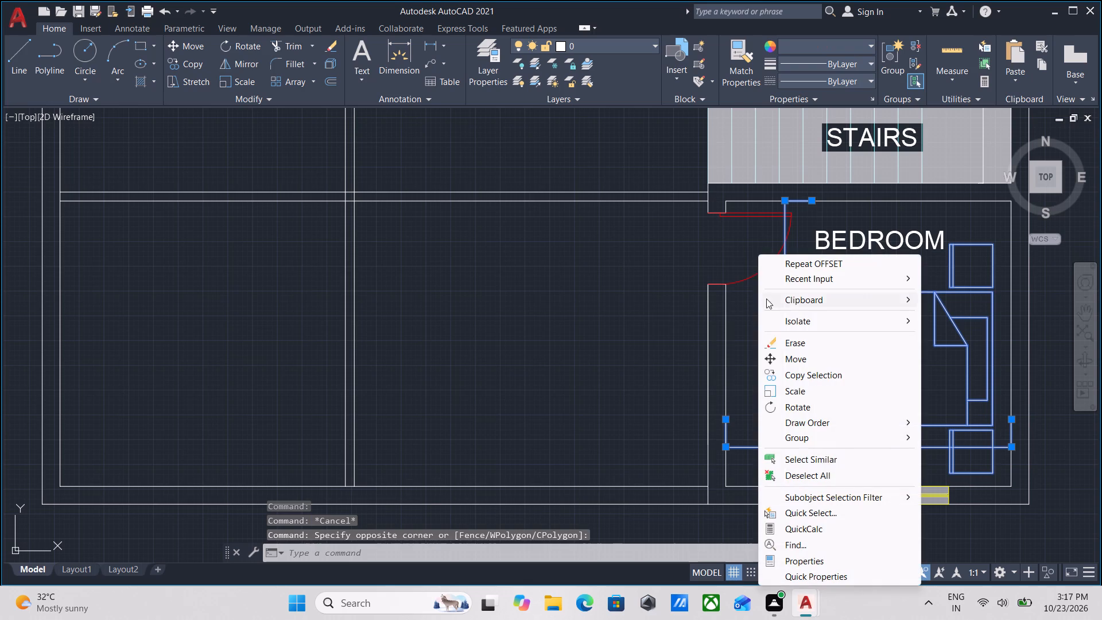
click(789, 340)
scroll(789, 340, down, 1)
middle_drag(789, 340, 796, 387)
scroll(780, 318, up, 1)
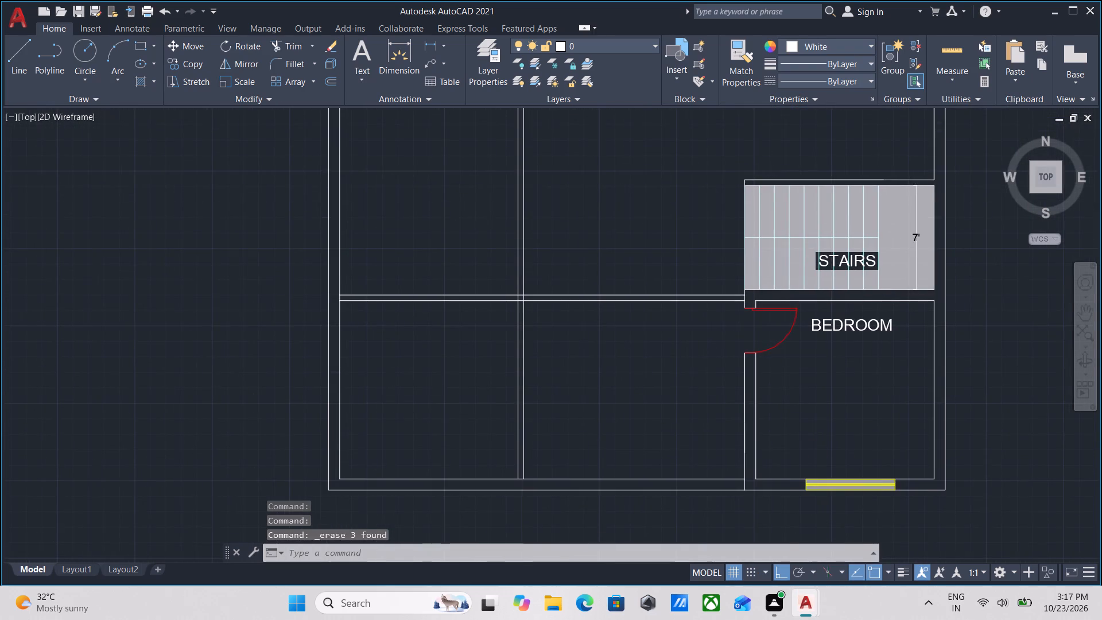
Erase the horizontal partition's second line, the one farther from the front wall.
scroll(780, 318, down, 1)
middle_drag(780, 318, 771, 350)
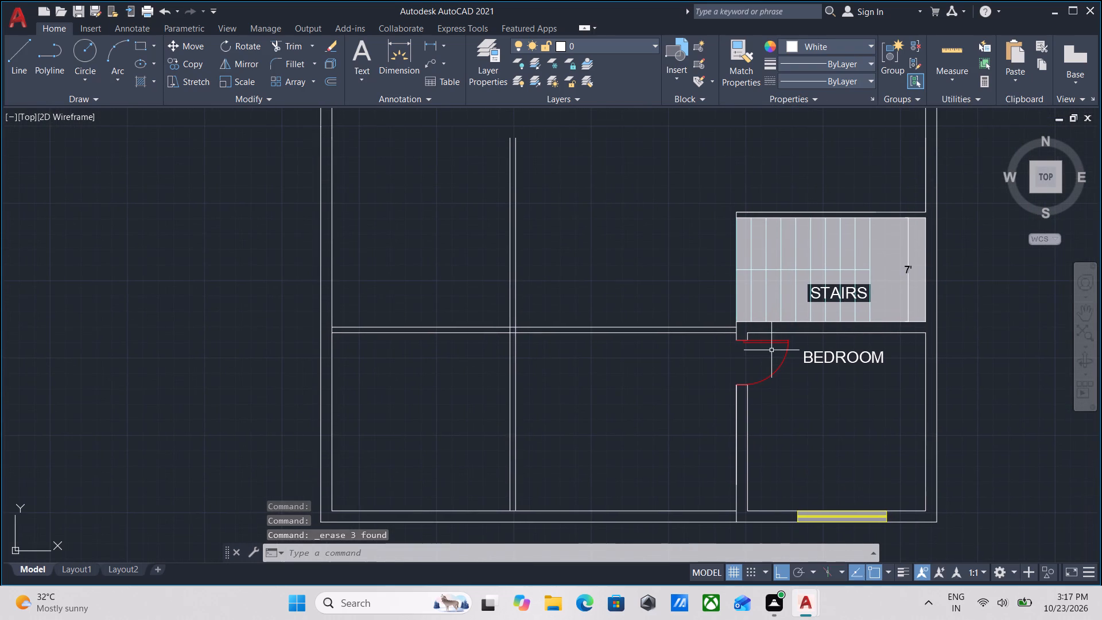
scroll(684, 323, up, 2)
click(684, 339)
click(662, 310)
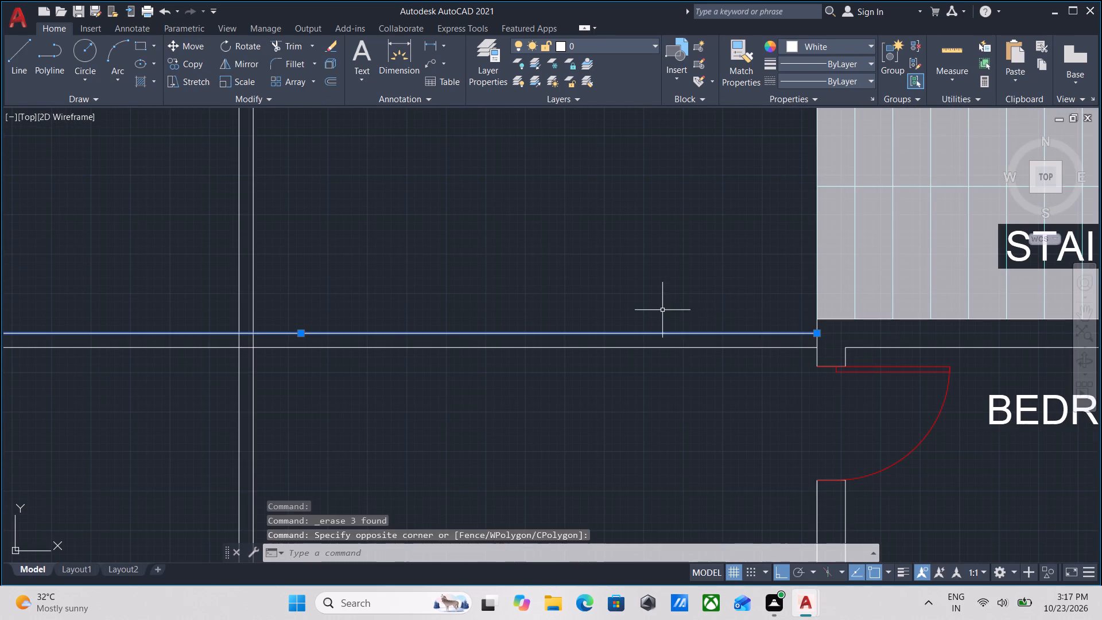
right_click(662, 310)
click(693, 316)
Offset the remaining horizontal partition line 9" away from the front wall.
click(675, 366)
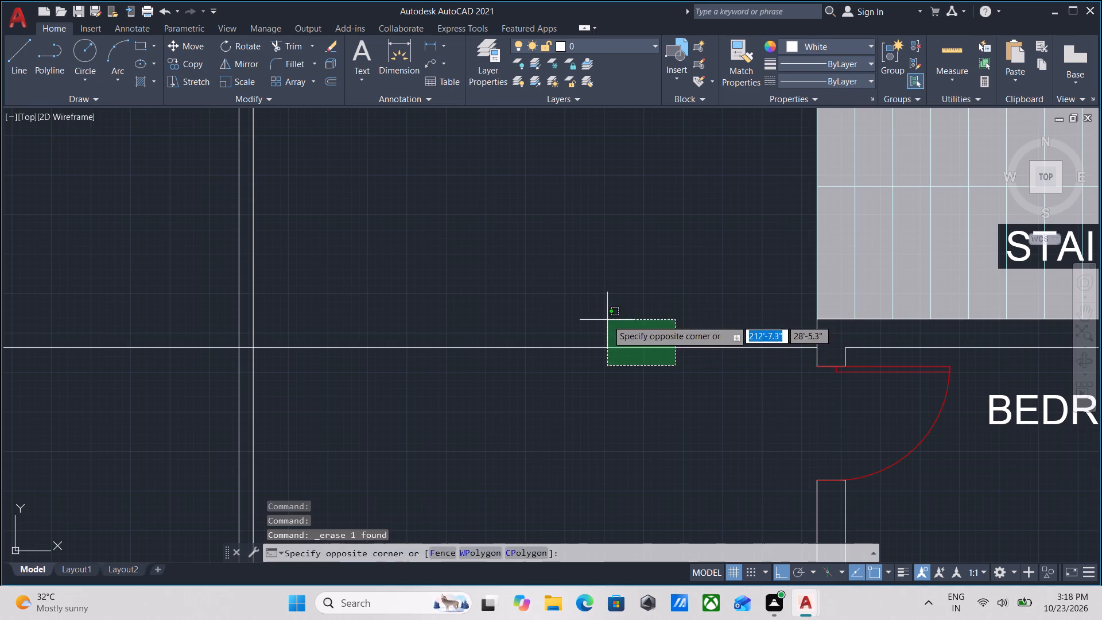
click(607, 320)
key(o)
key(Return)
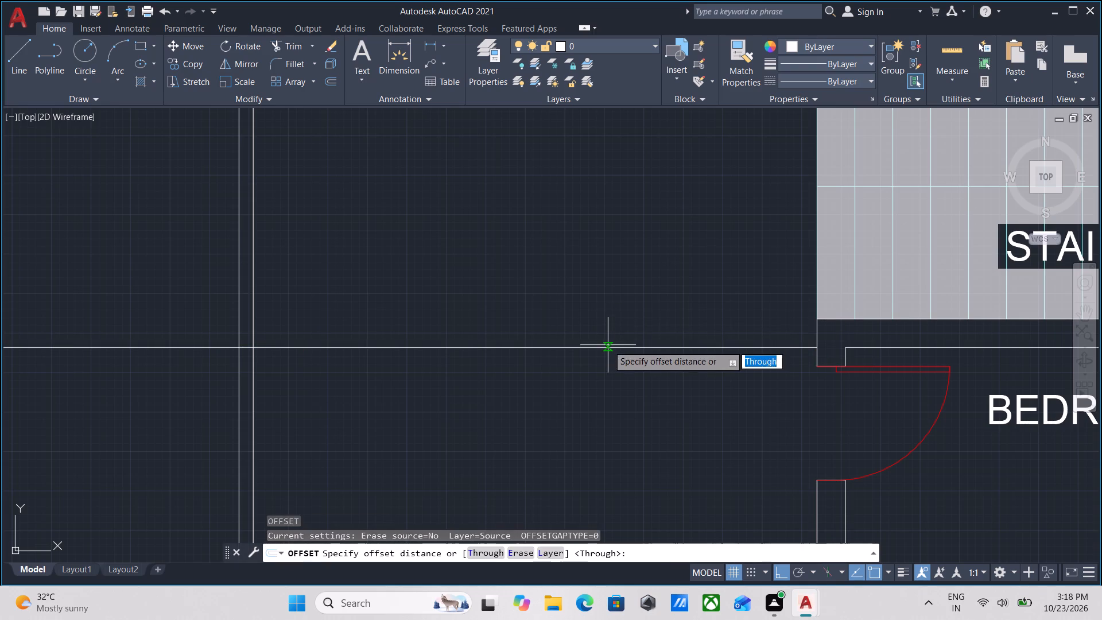
click(608, 345)
click(608, 317)
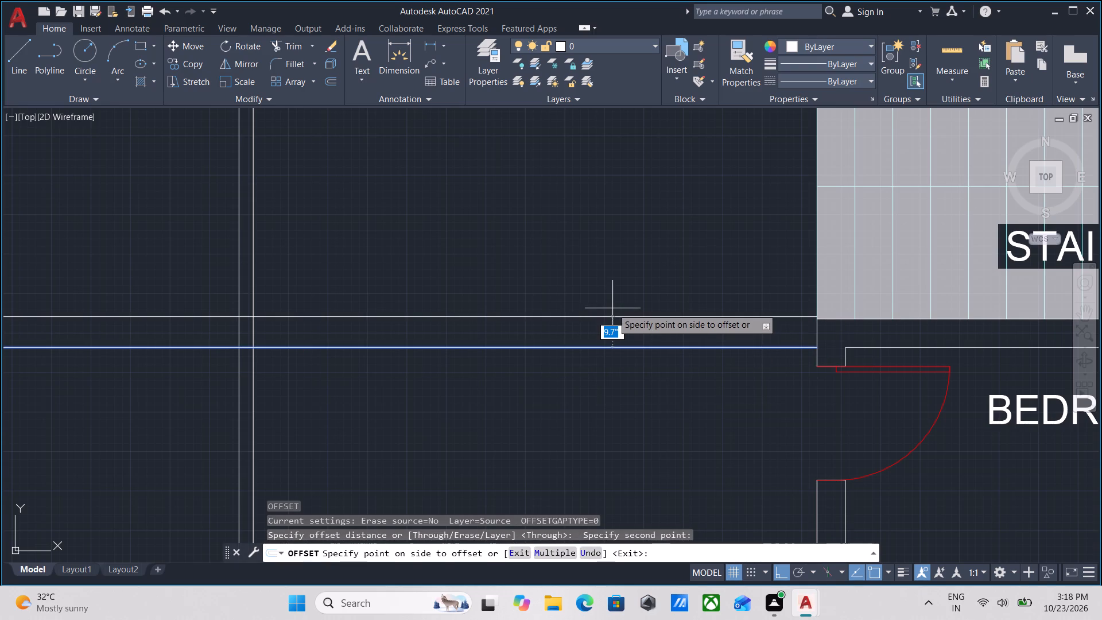
key(9)
key(Return)
scroll(682, 342, down, 2)
middle_drag(682, 343, 669, 353)
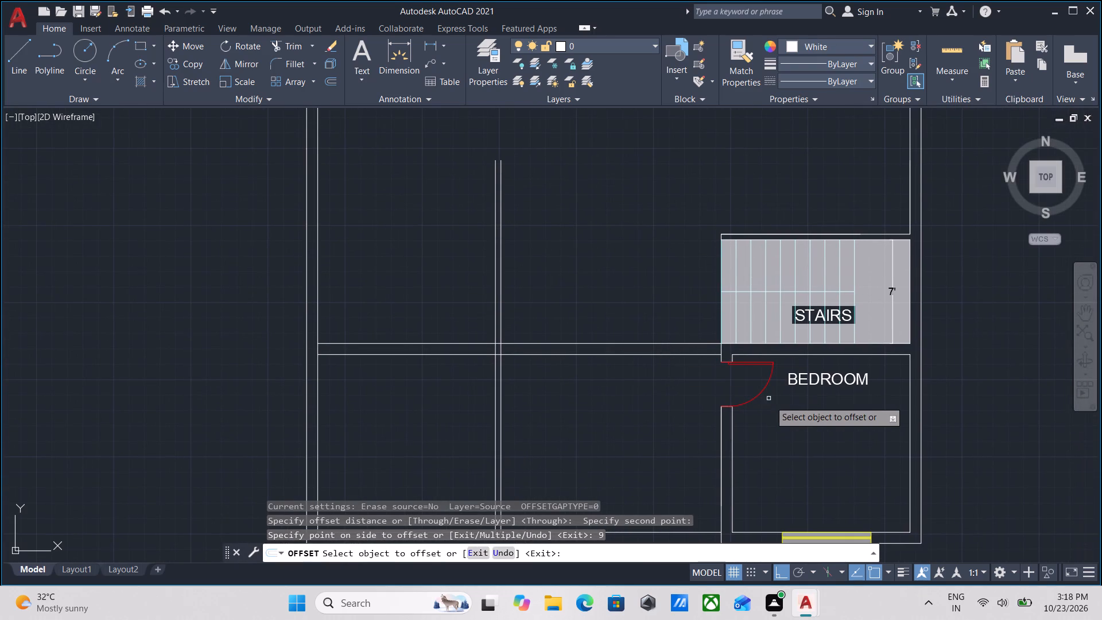
key(Escape)
Erase the BEDROOM label from the room below the stairs in the second plan.
scroll(772, 410, up, 1)
drag(879, 416, 879, 410)
click(854, 354)
right_click(854, 354)
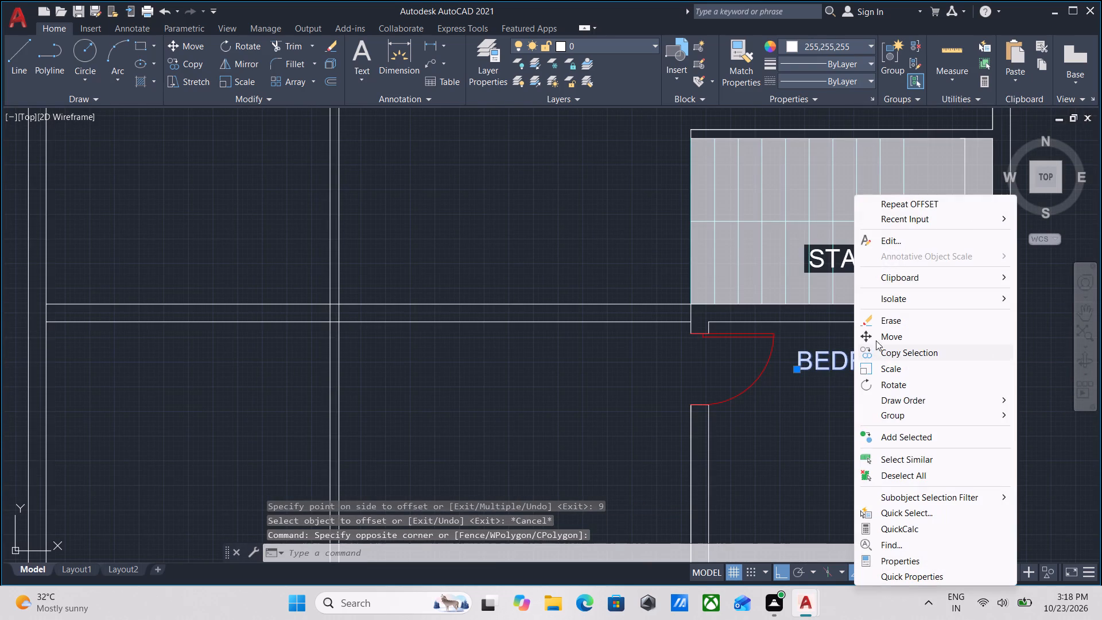
click(898, 317)
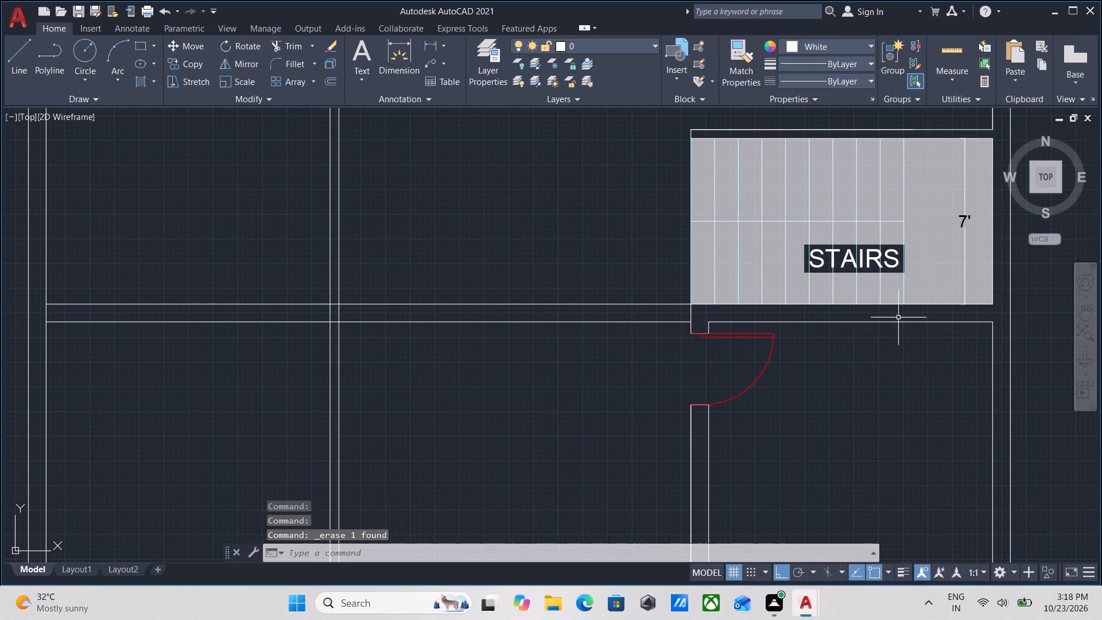
Erase the red door block from the bedroom wall opening below the stairs.
scroll(925, 362, up, 2)
middle_drag(909, 320, 842, 387)
scroll(909, 320, down, 1)
scroll(842, 387, up, 1)
click(849, 377)
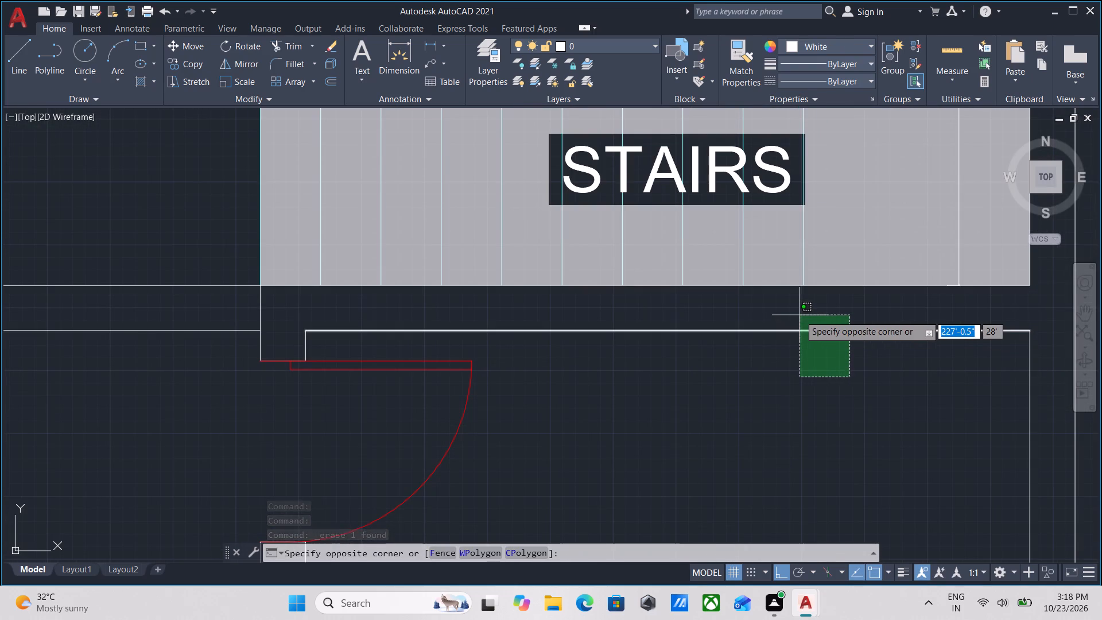
key(Escape)
click(521, 447)
click(418, 344)
right_click(418, 344)
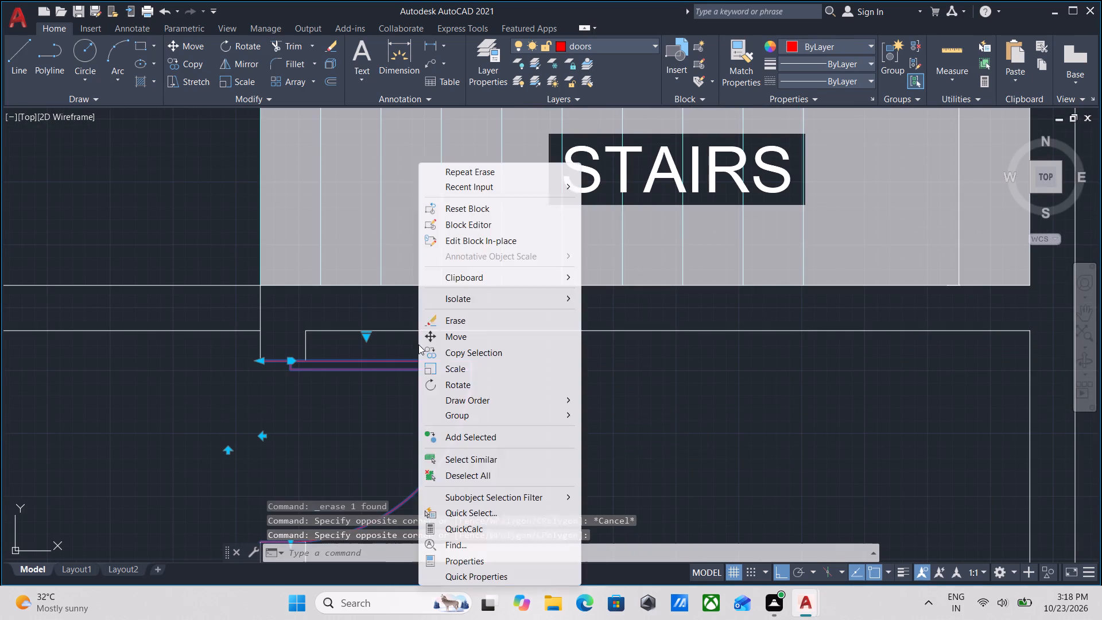
click(491, 320)
scroll(491, 320, down, 4)
middle_drag(491, 320, 635, 274)
middle_drag(449, 316, 569, 378)
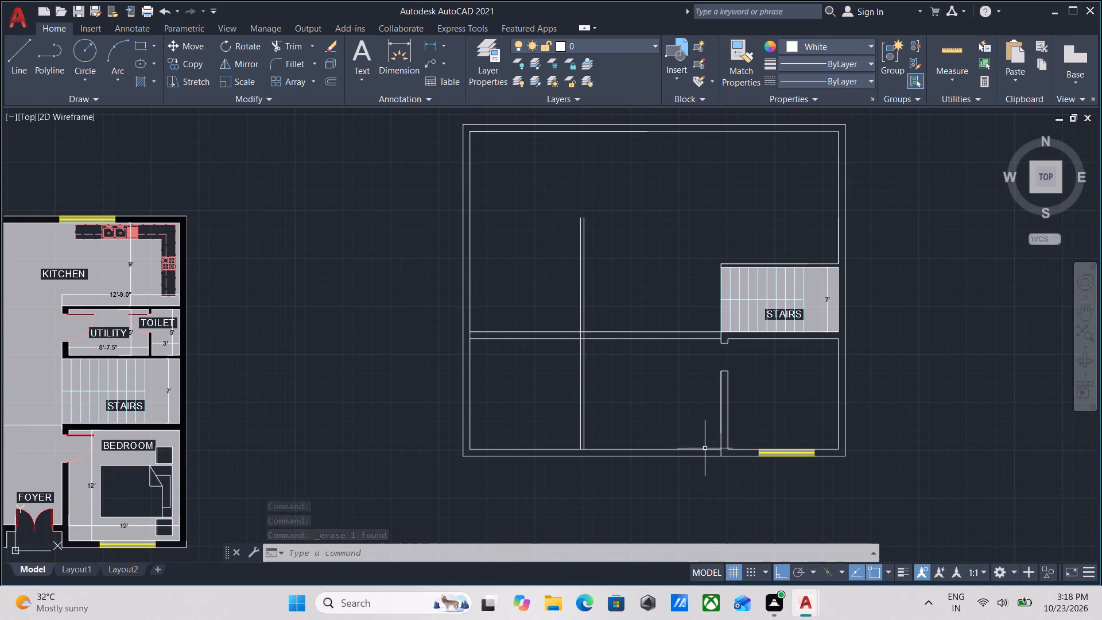
Trim the short end of the bedroom partition's line that crosses the front wall's thickness.
scroll(705, 448, up, 1)
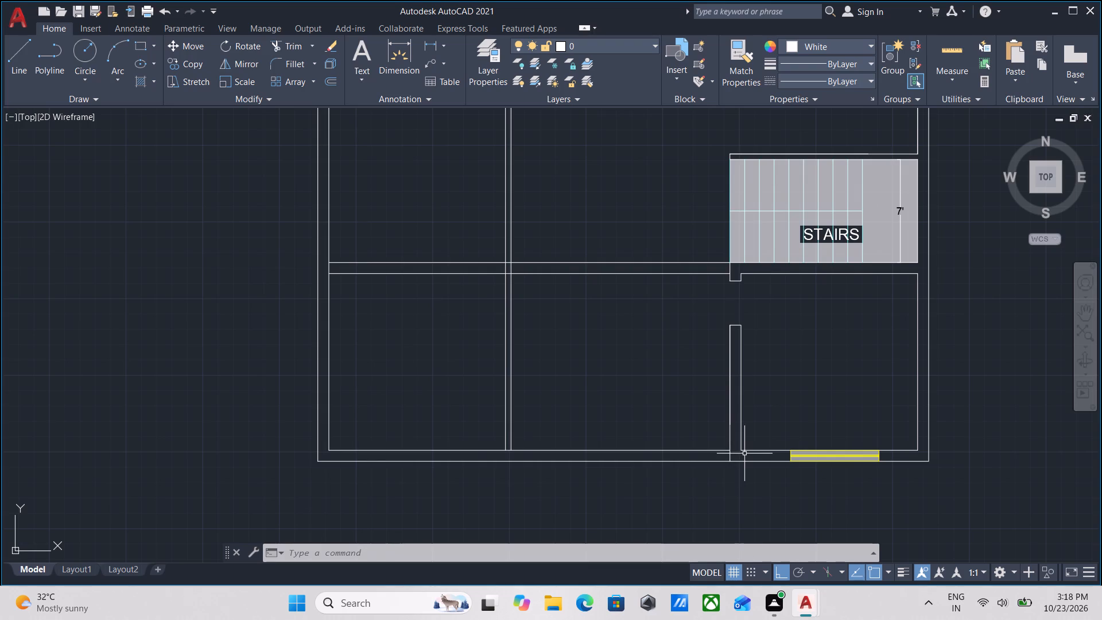
scroll(744, 454, up, 2)
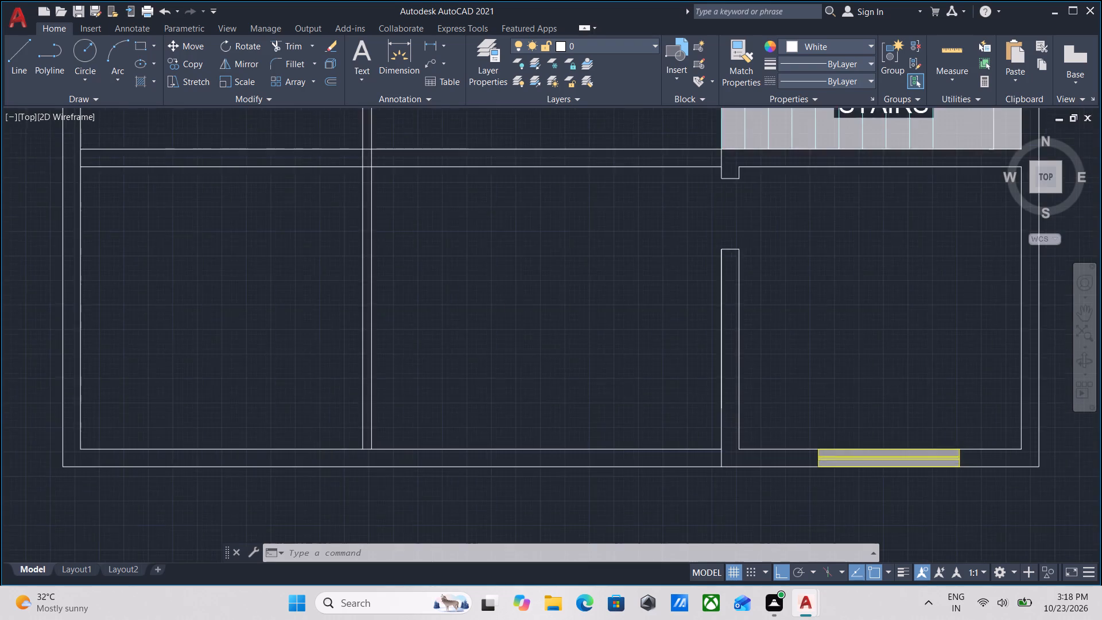
text(TR)
key(Return)
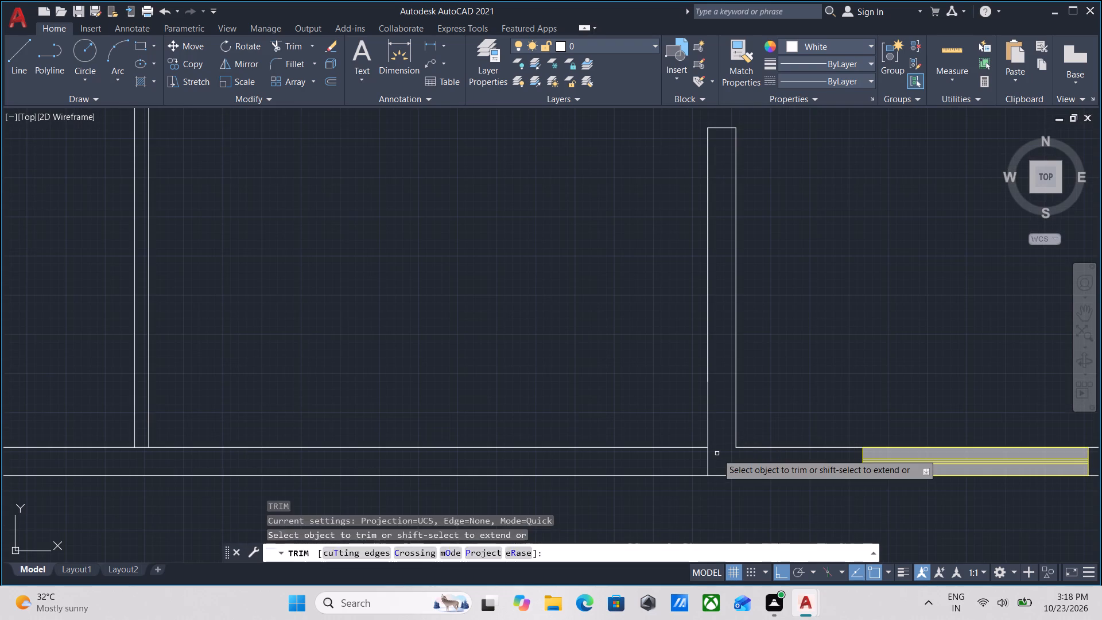
click(717, 454)
click(662, 454)
scroll(690, 426, down, 2)
middle_drag(690, 426, 678, 472)
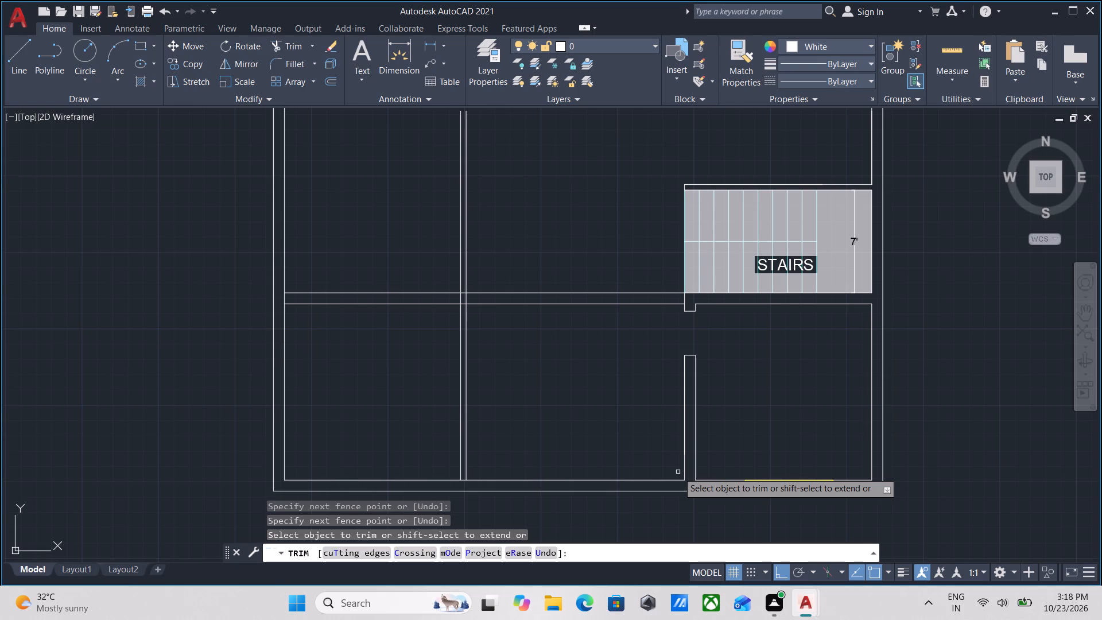
key(Escape)
Erase the remaining bedroom partition lines between the wall opening and the front wall, below the stairs.
scroll(727, 441, up, 1)
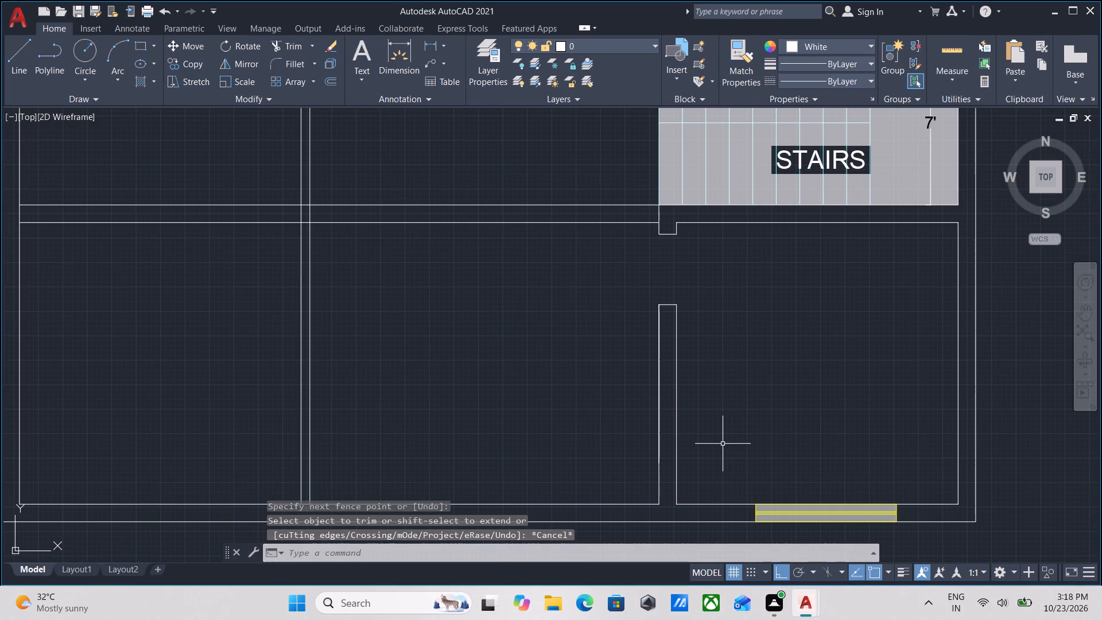
middle_click(722, 444)
drag(711, 414, 702, 401)
click(569, 243)
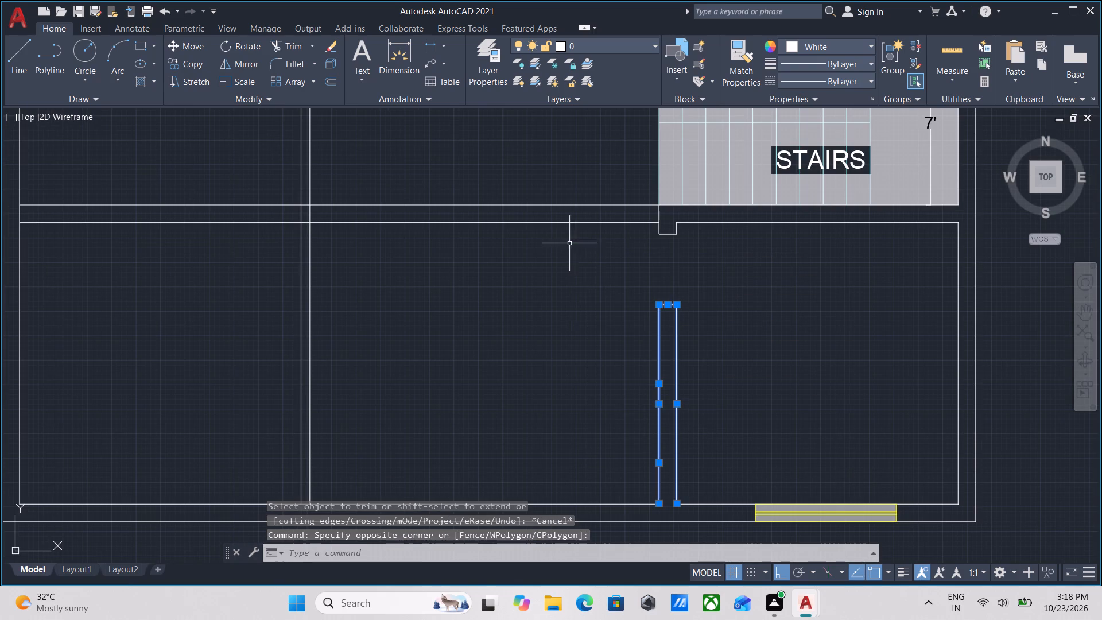
right_click(589, 287)
click(626, 340)
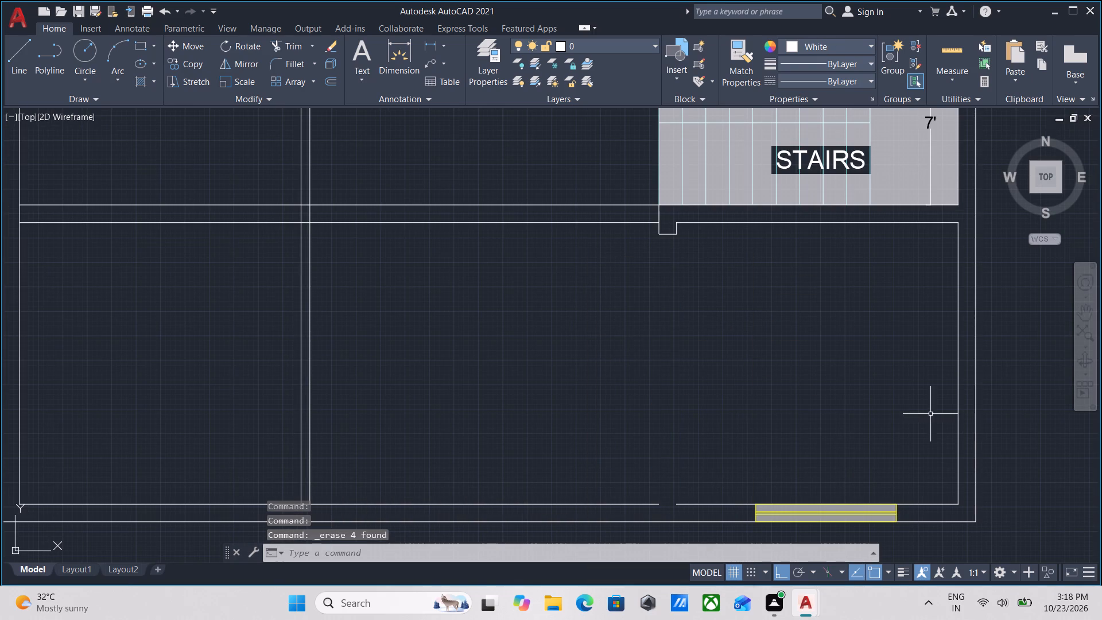
Offset the inner line of the east outer wall 13' into the room below the stairs.
click(969, 423)
click(943, 400)
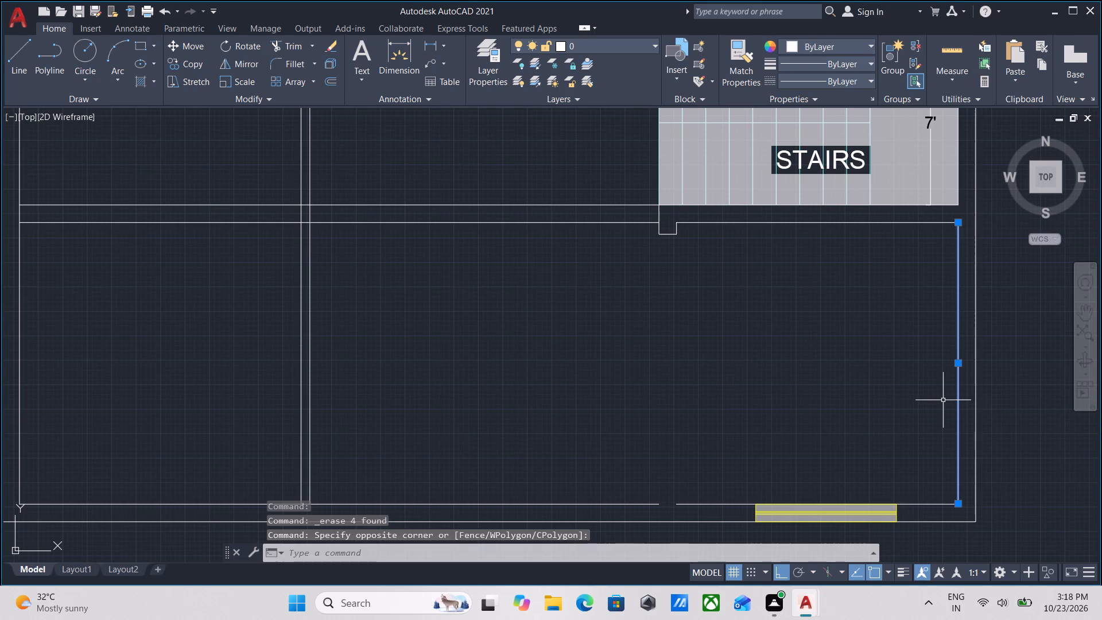
key(o)
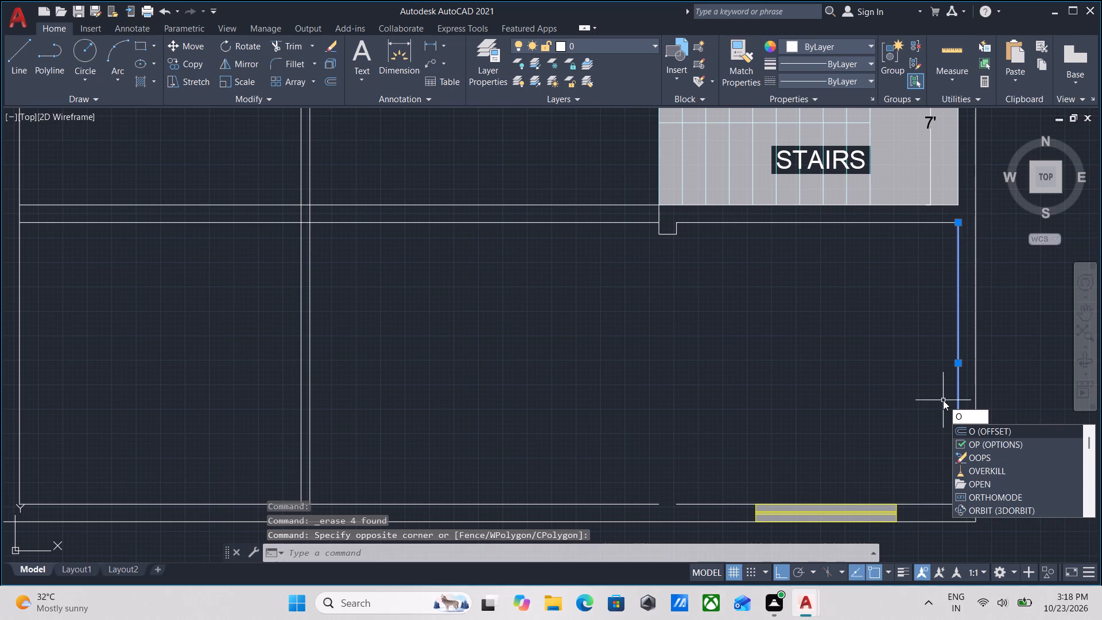
key(Return)
click(956, 396)
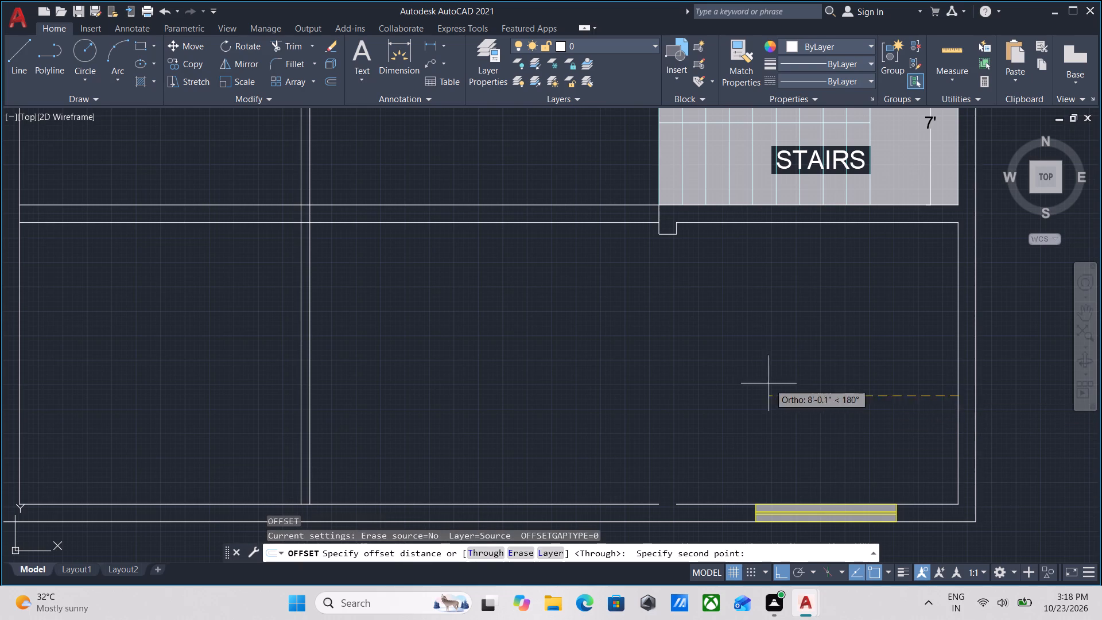
click(769, 383)
text(13')
key(Return)
scroll(778, 392, down, 1)
middle_drag(776, 392, 805, 383)
key(Escape)
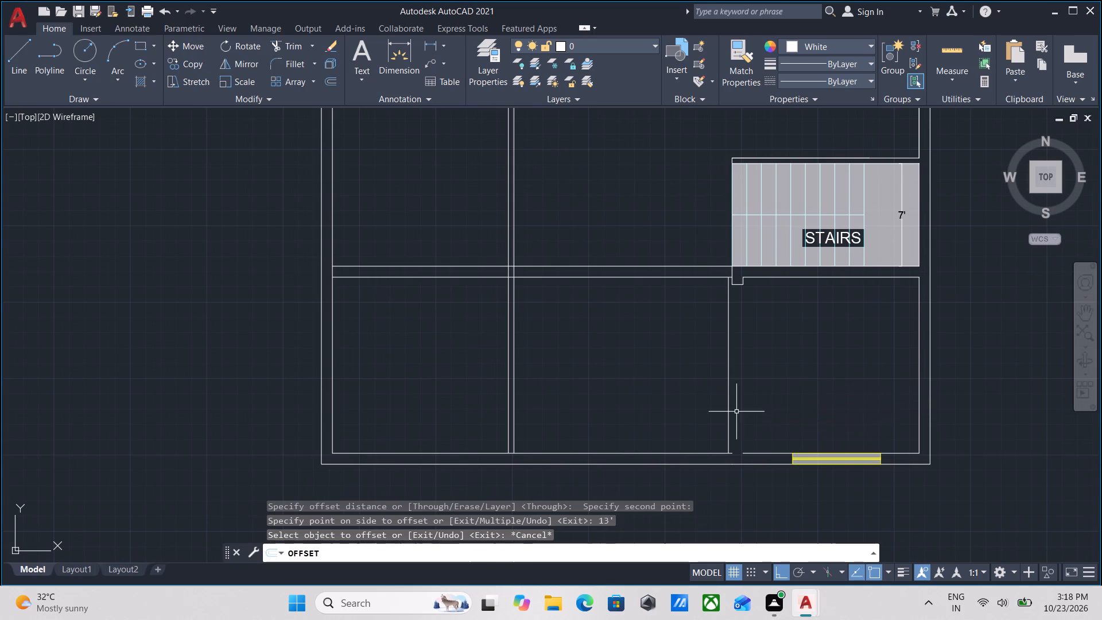
Offset the new vertical partition line 9" to the west to give the wall its thickness.
middle_drag(727, 342, 731, 351)
click(747, 394)
click(681, 374)
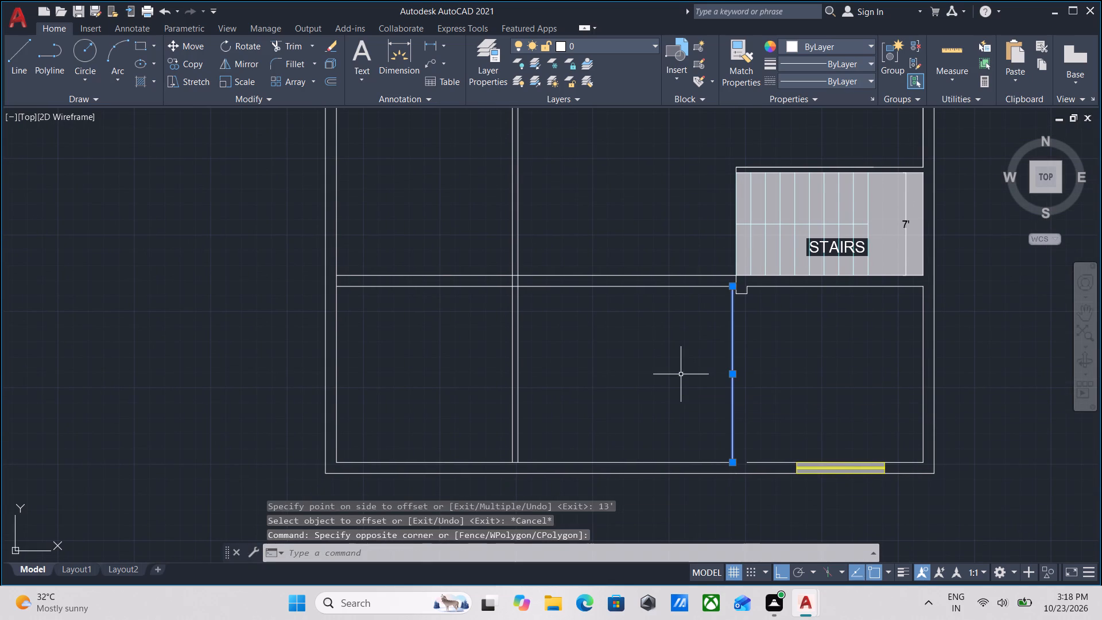
key(o)
key(Return)
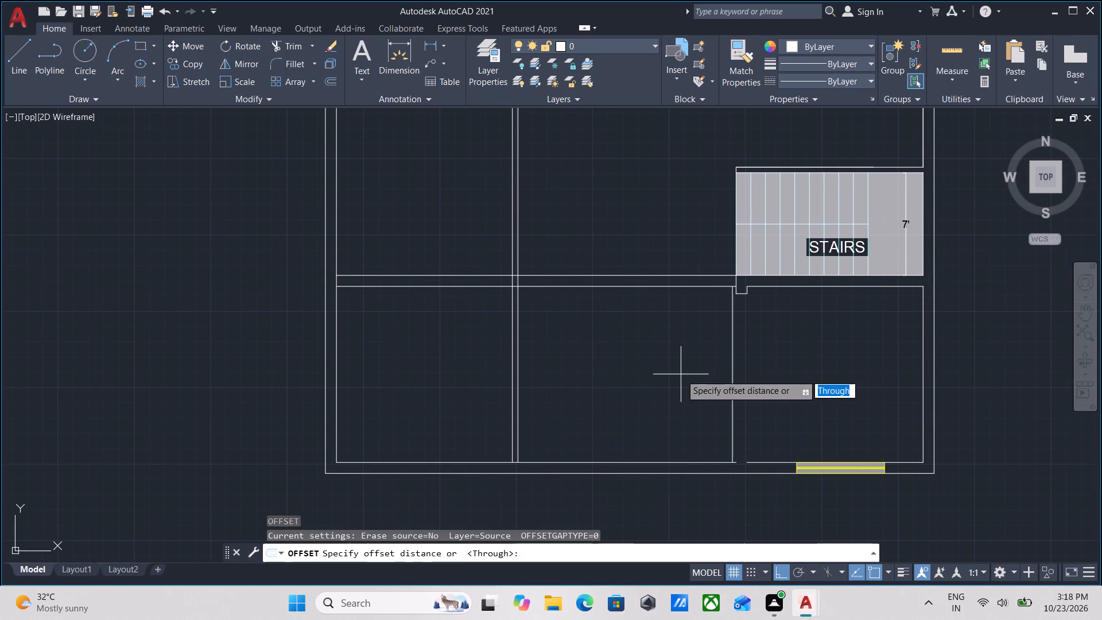
click(728, 387)
click(672, 389)
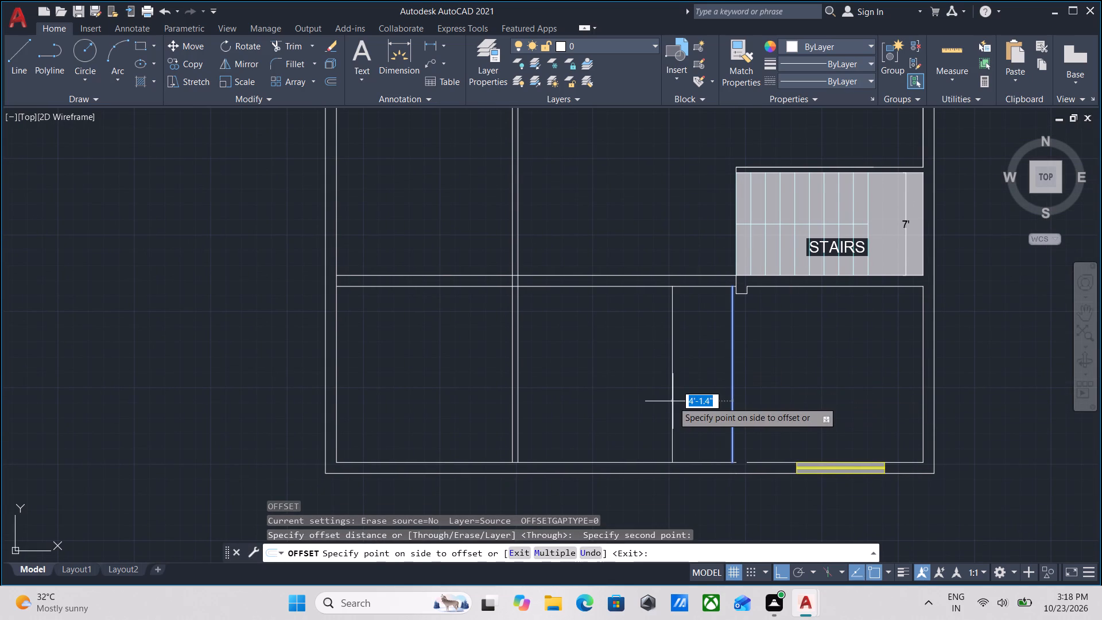
key(9)
key(Return)
scroll(719, 403, down, 1)
middle_drag(719, 403, 725, 428)
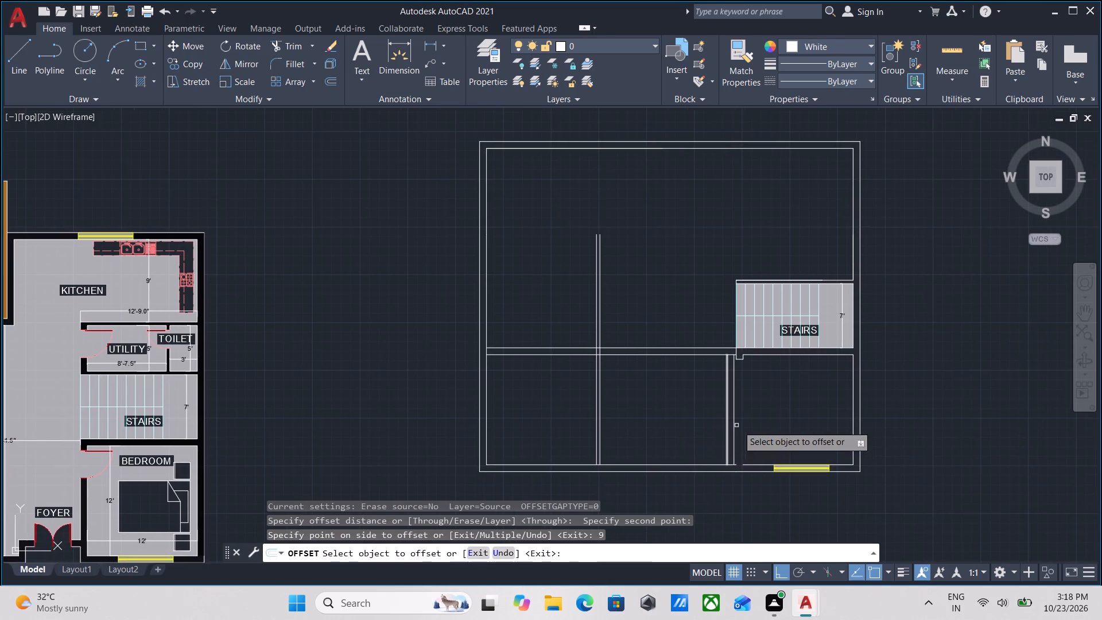
scroll(751, 436, up, 2)
scroll(740, 382, down, 1)
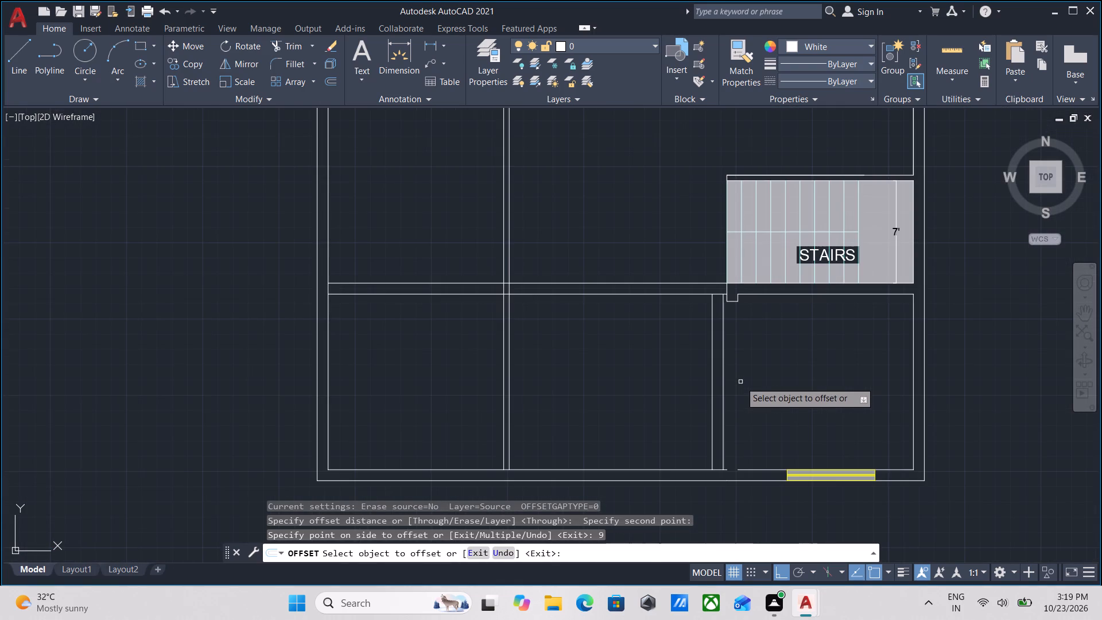
middle_drag(741, 345, 735, 404)
scroll(736, 361, up, 2)
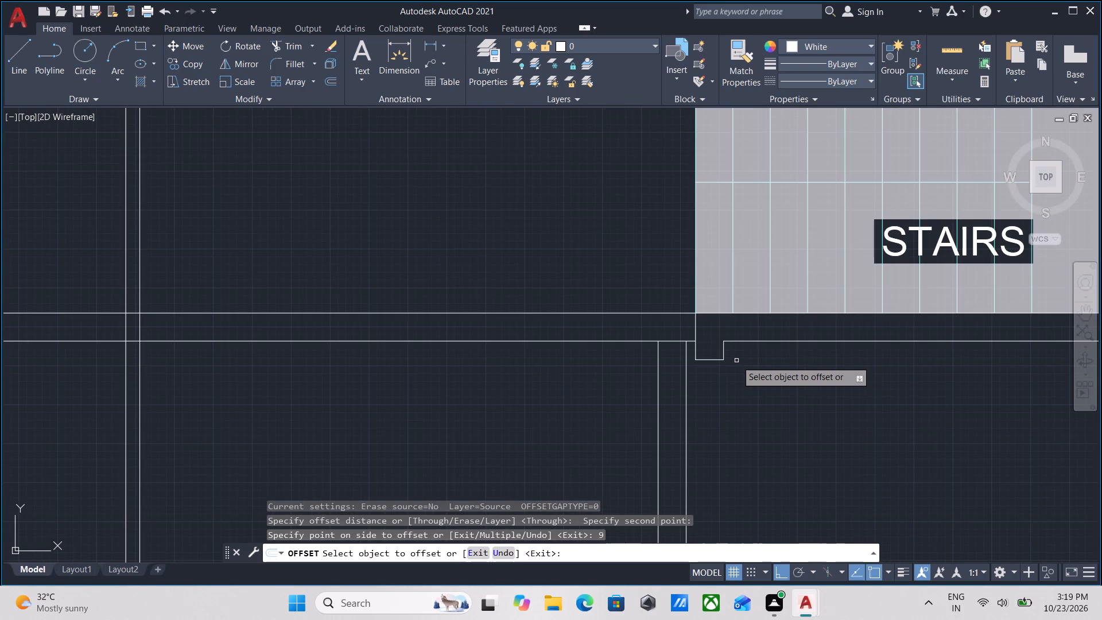
middle_drag(648, 348, 645, 398)
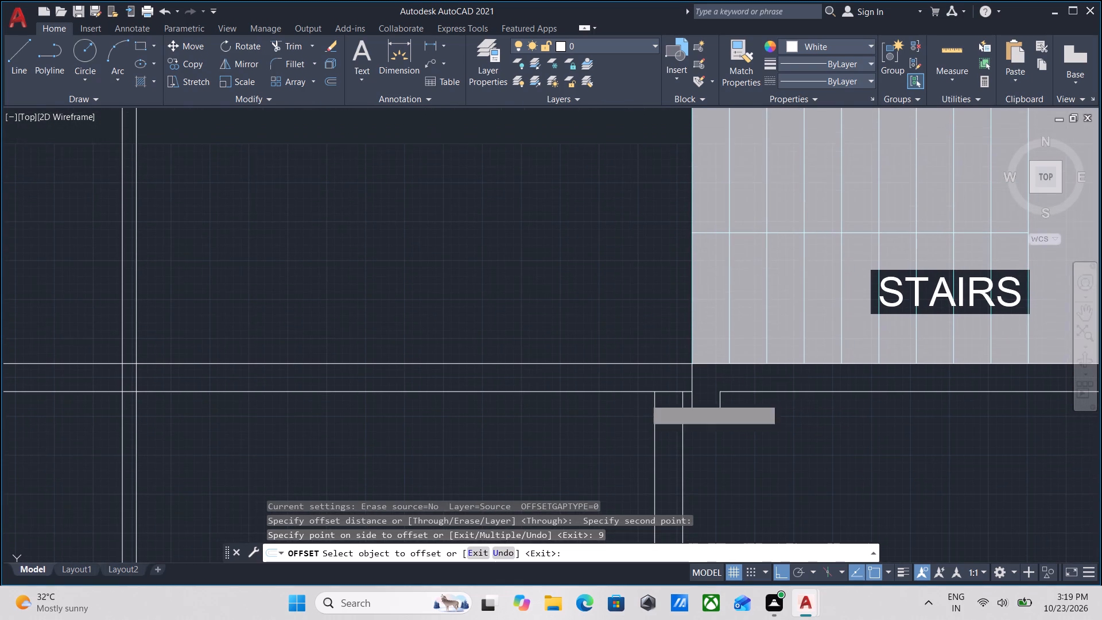
text(EX)
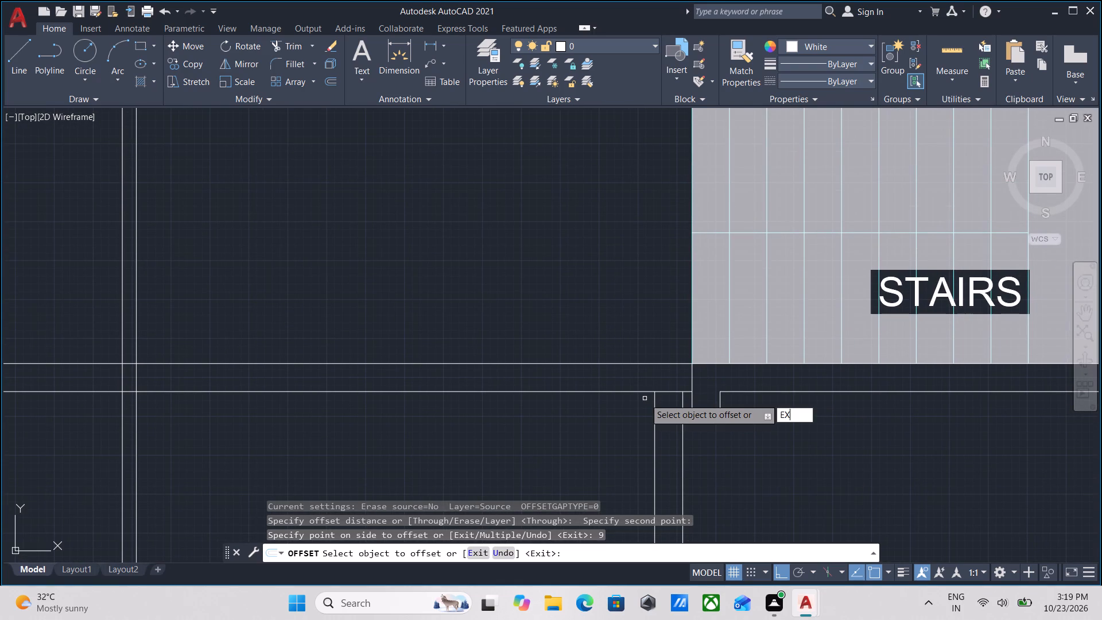
key(Return)
Erase the two short lines closing the leftover wall stub below the stairs' southwest corner.
scroll(715, 399, down, 3)
middle_drag(731, 394, 740, 338)
scroll(739, 355, up, 1)
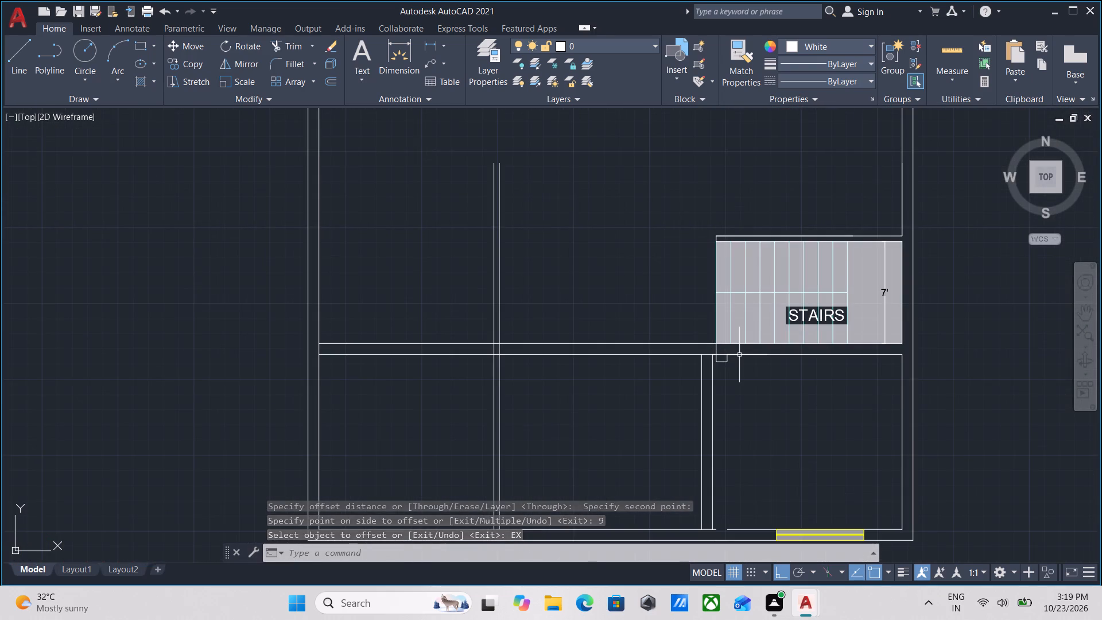
scroll(728, 359, up, 3)
click(750, 381)
click(704, 356)
right_click(704, 356)
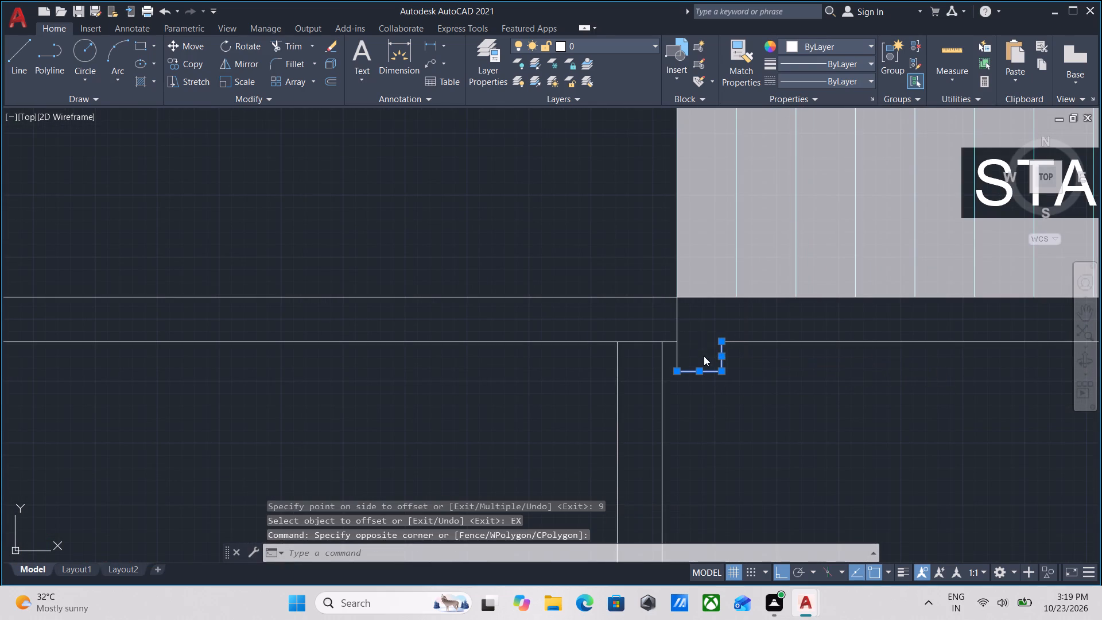
click(752, 114)
Erase the remaining short vertical line of the stub at the stairs' southwest corner.
scroll(740, 284, down, 2)
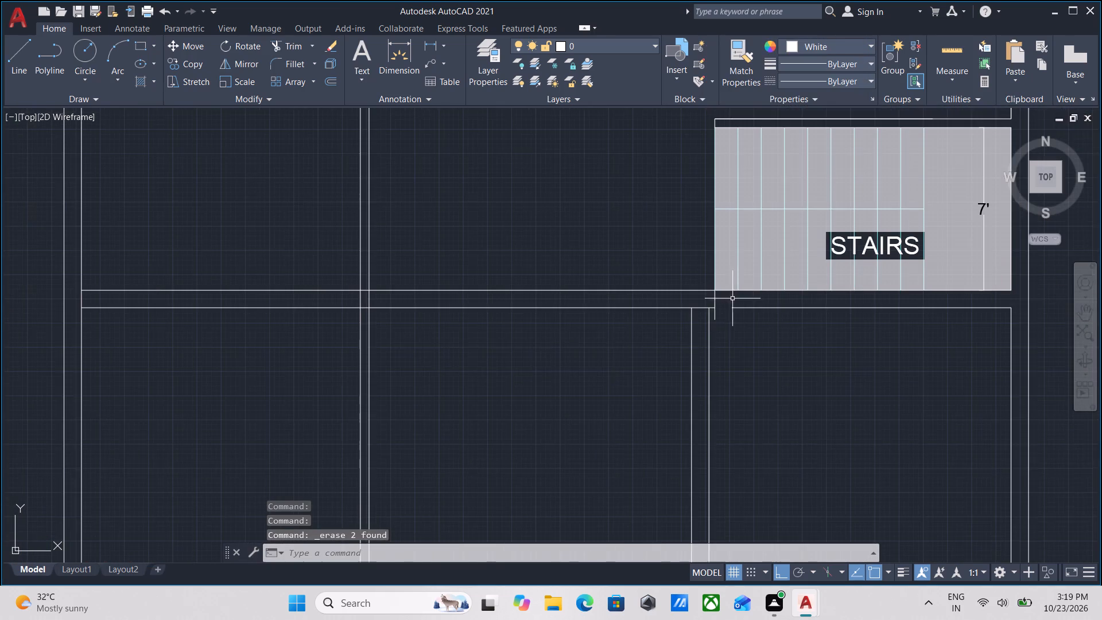
middle_drag(724, 313, 716, 328)
scroll(711, 337, up, 2)
click(716, 344)
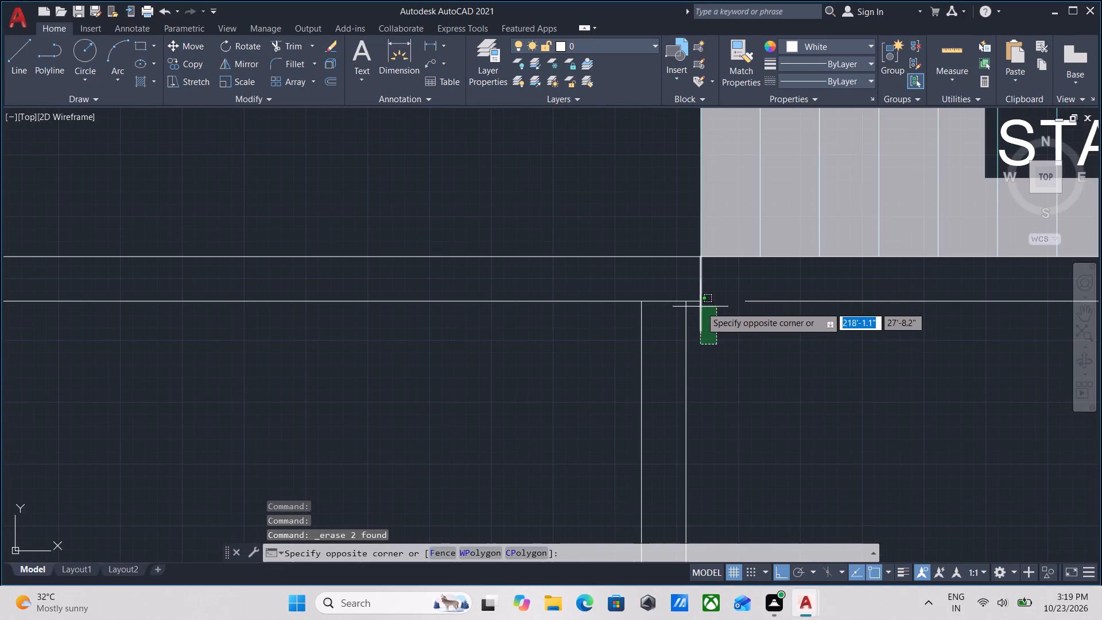
click(701, 308)
right_click(701, 308)
click(717, 321)
scroll(717, 321, down, 3)
key(Escape)
Offset the lower line of the wall under the stairs 4' down into the room below.
middle_drag(717, 321, 645, 340)
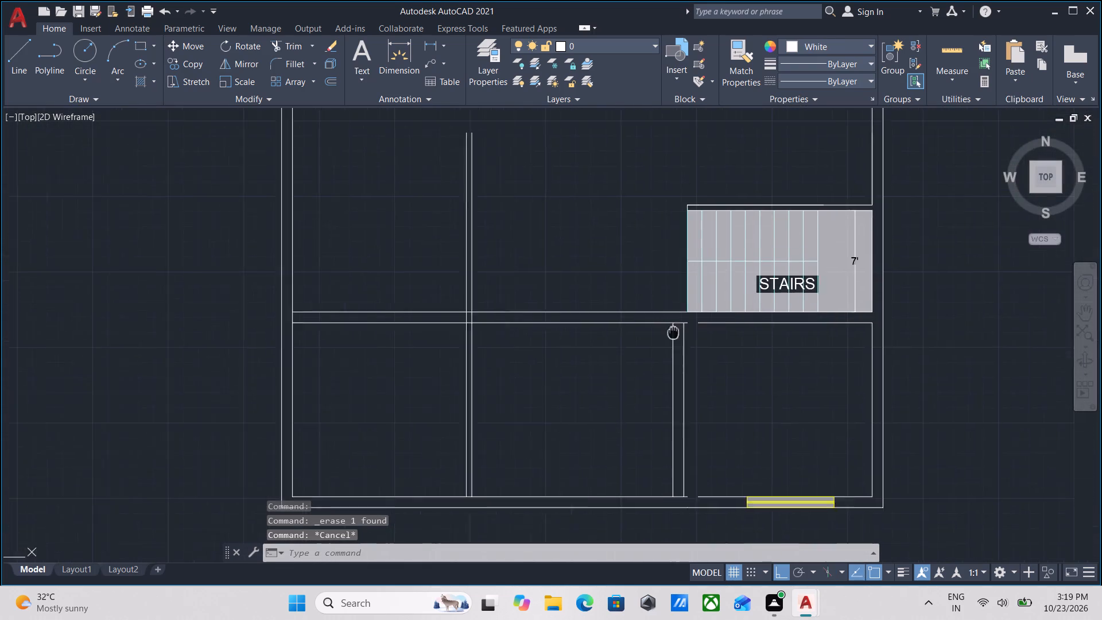
middle_drag(645, 340, 604, 347)
scroll(695, 348, up, 1)
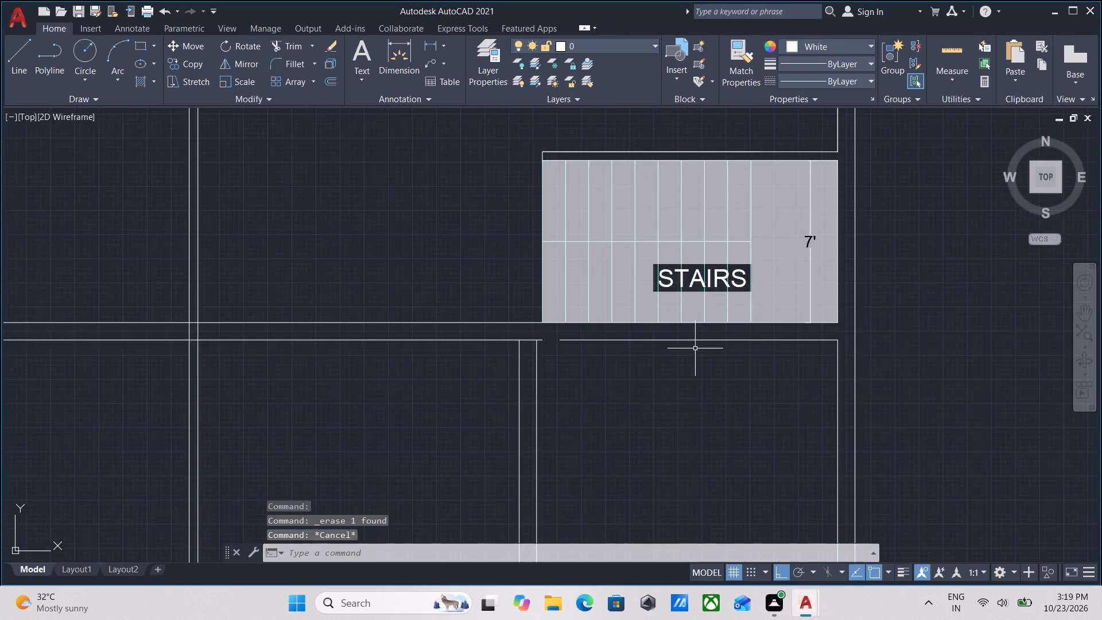
scroll(695, 348, up, 1)
click(720, 355)
click(707, 331)
key(o)
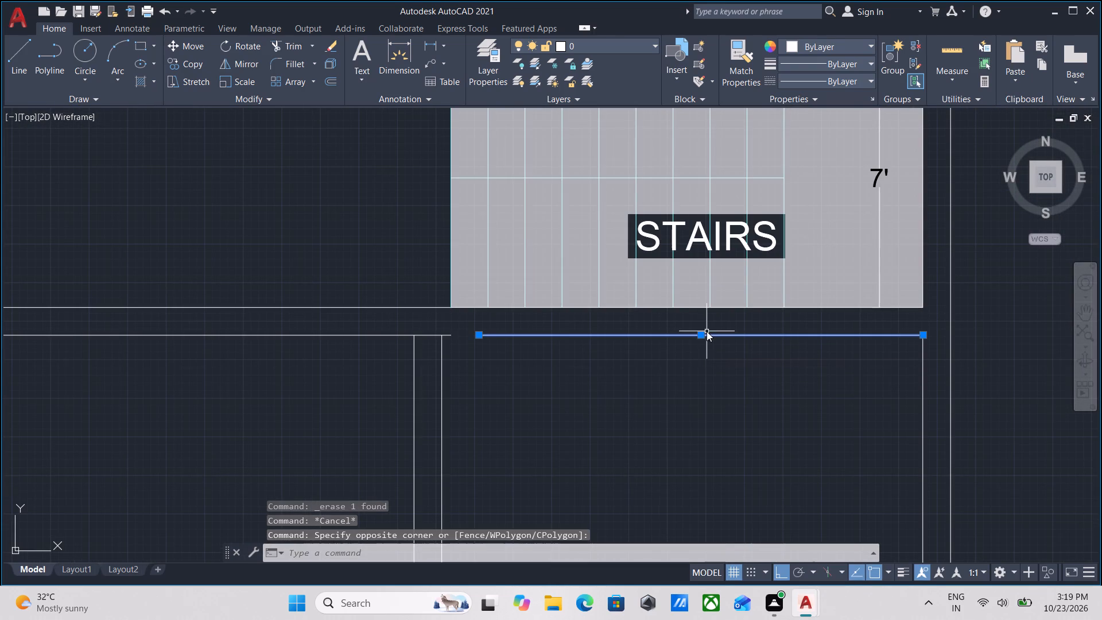
key(Return)
click(713, 336)
click(711, 404)
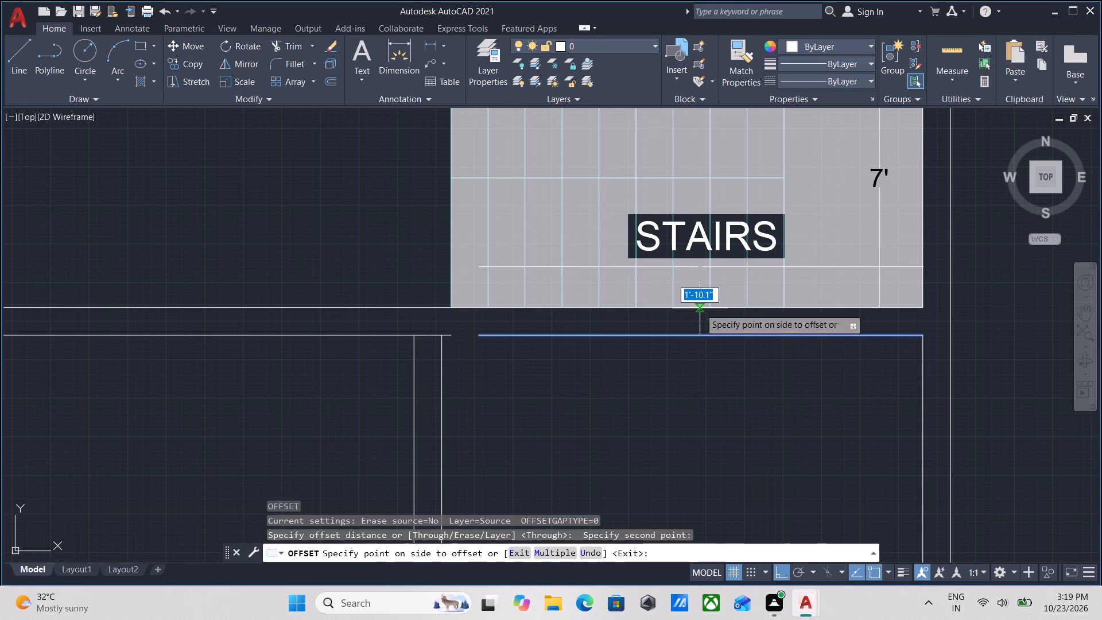
key(4)
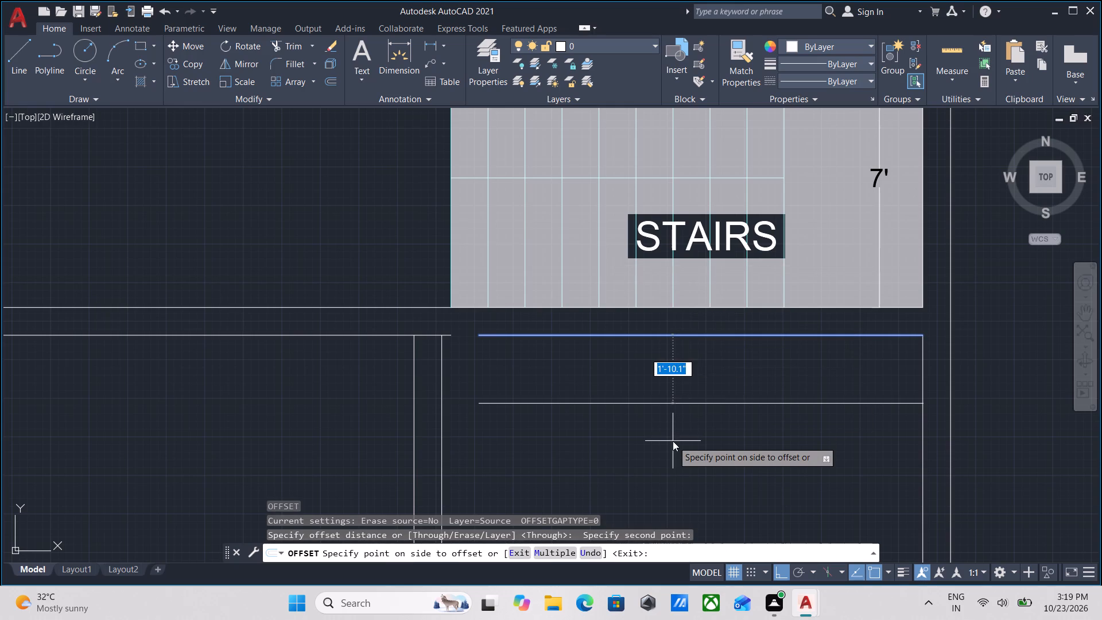
key(apostrophe)
key(Return)
scroll(700, 431, down, 1)
middle_drag(700, 431, 709, 375)
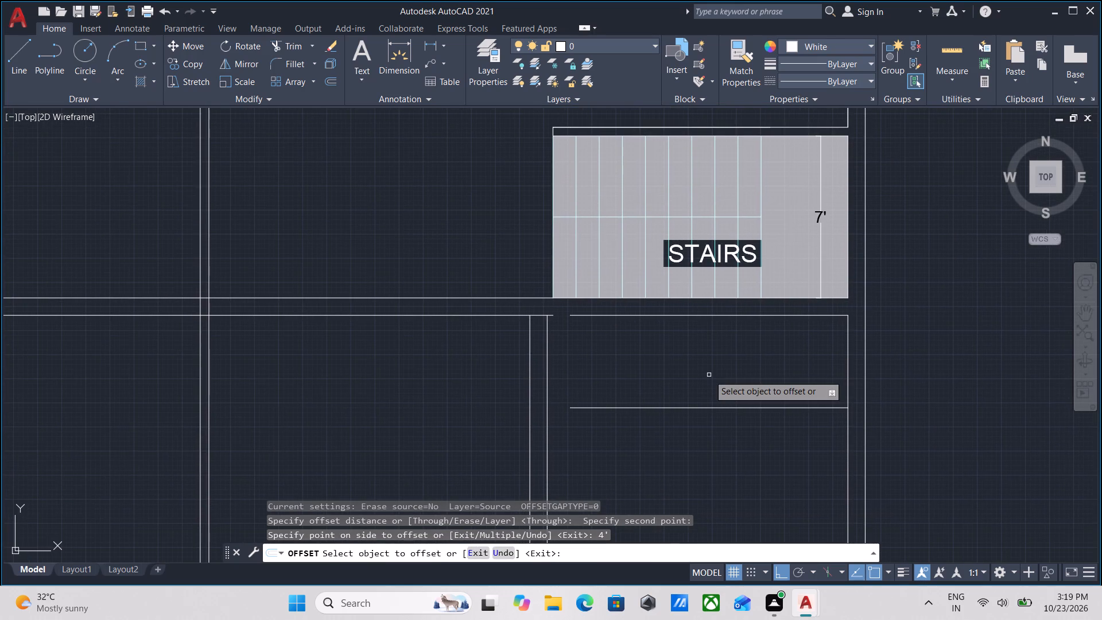
Offset the new horizontal line a further 4.5" toward the front wall to form a thin partition.
click(710, 406)
text(4.5)
key(Return)
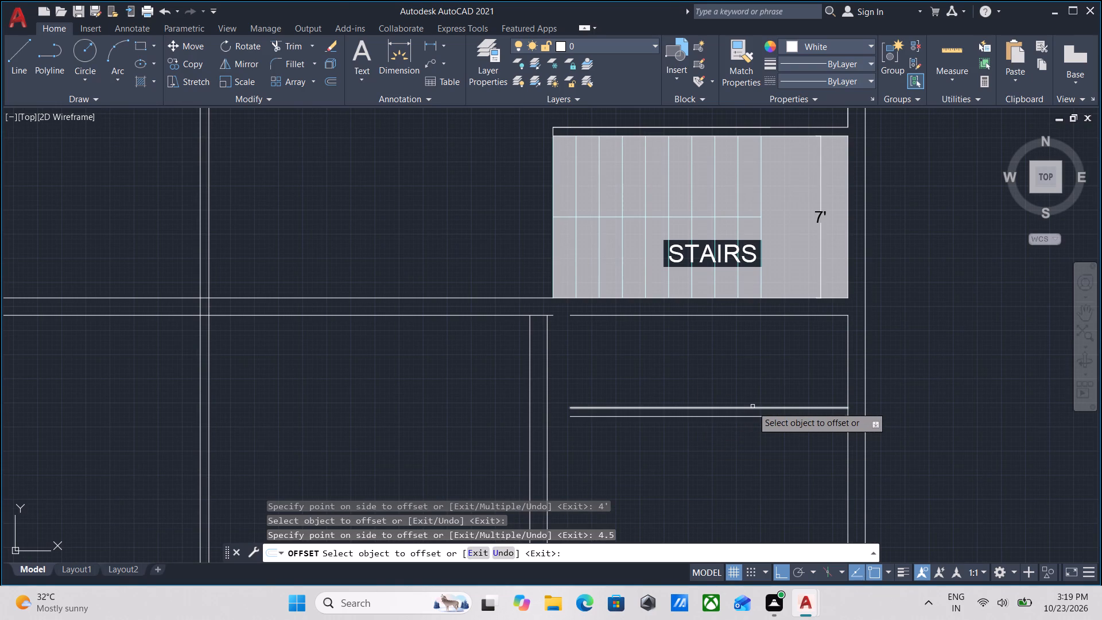
key(Escape)
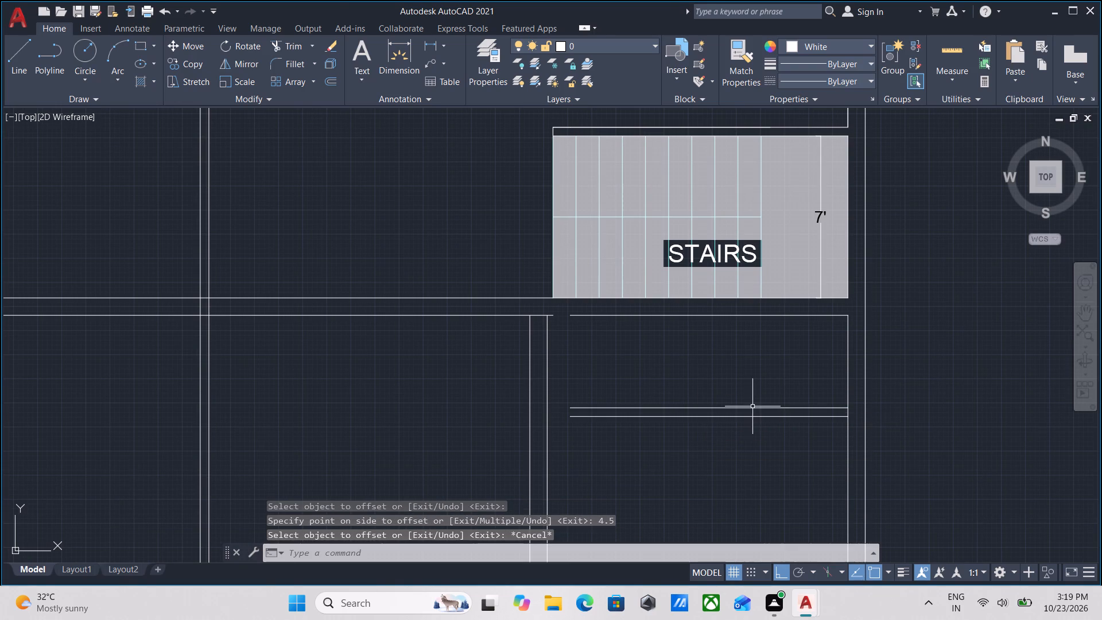
Trim the east wall's inner line between the two lines of the new thin partition.
scroll(771, 408, up, 2)
middle_drag(794, 410, 669, 430)
text(TR)
key(Return)
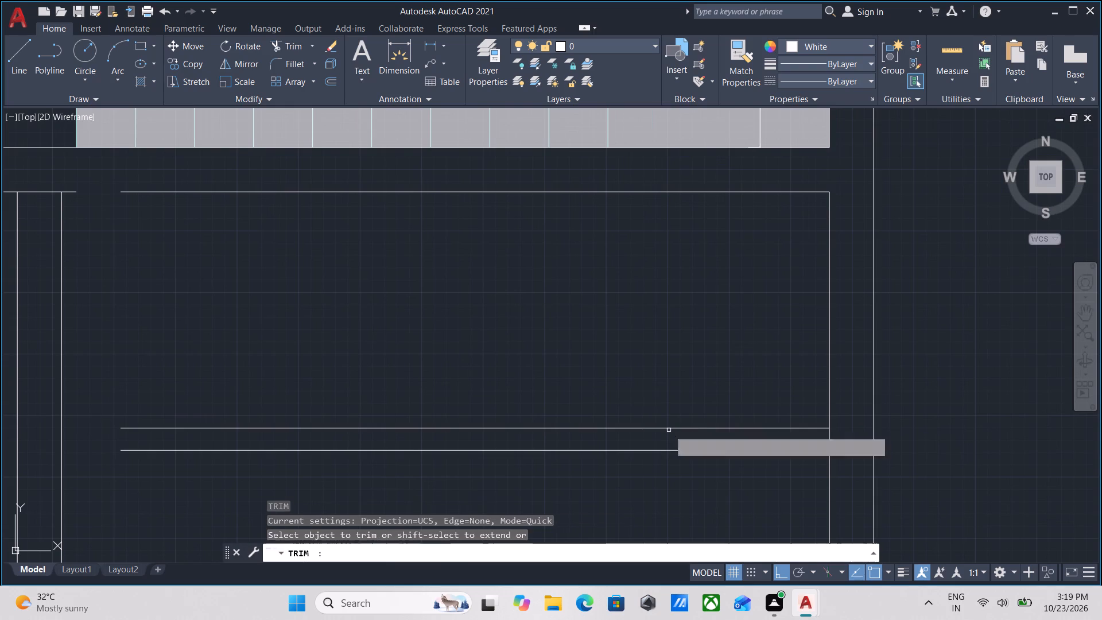
scroll(811, 451, up, 2)
click(862, 421)
click(829, 426)
key(Escape)
scroll(836, 420, down, 3)
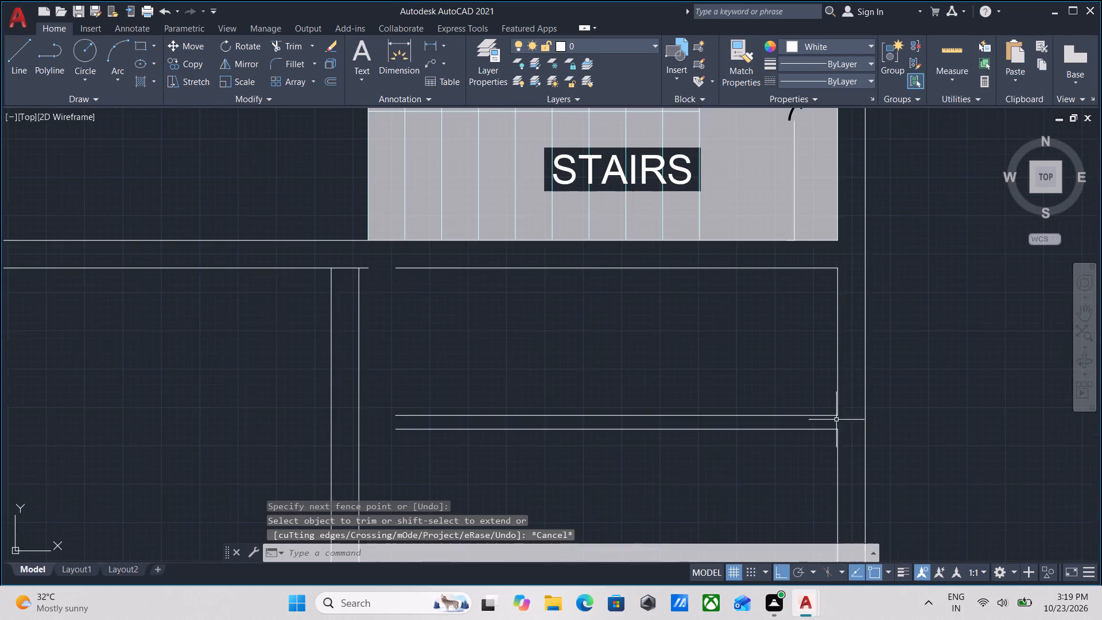
middle_drag(836, 420, 837, 462)
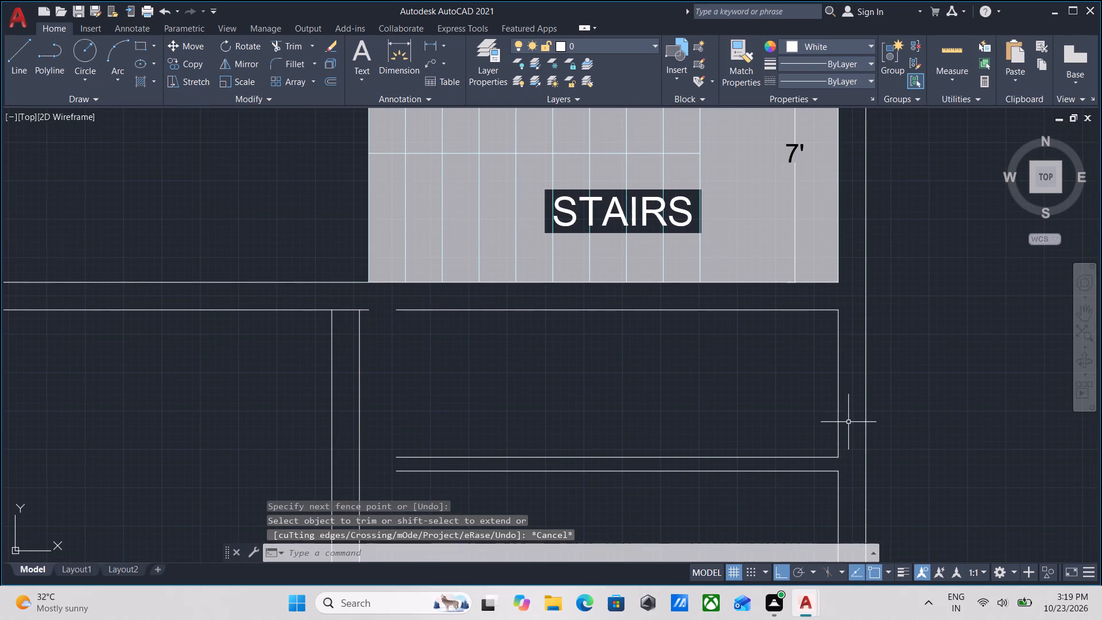
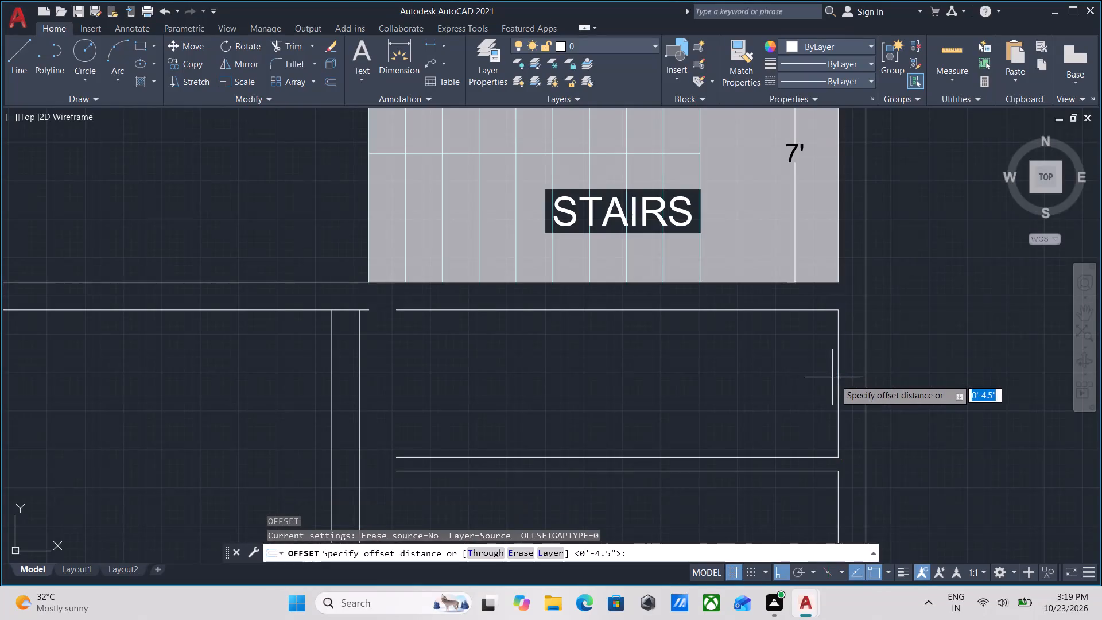
Offset the east wall's inner line 7' west inside the narrow room below the stairs.
click(840, 386)
click(761, 385)
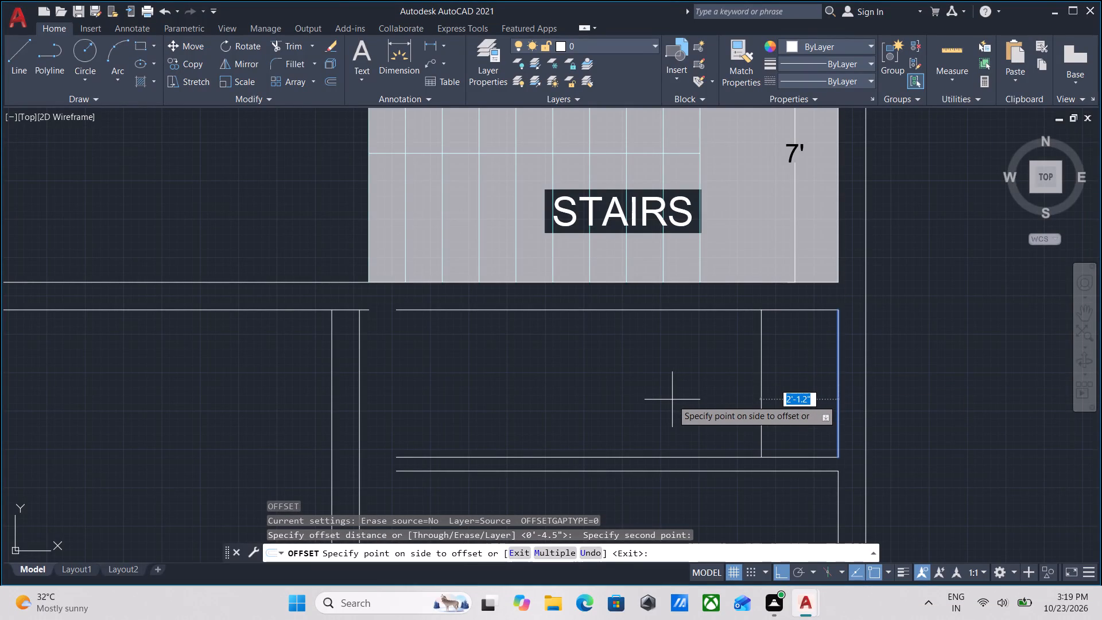
text(7')
key(Return)
Offset the new vertical line a further 4.5" west to form a thin partition below the stairs.
middle_drag(672, 400, 830, 387)
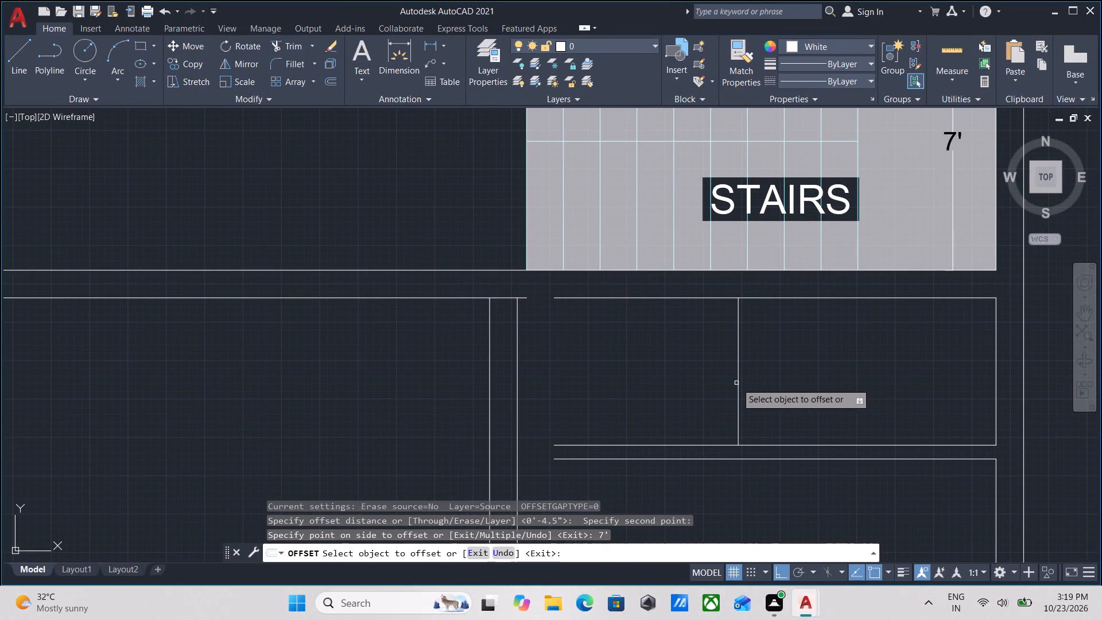
click(736, 383)
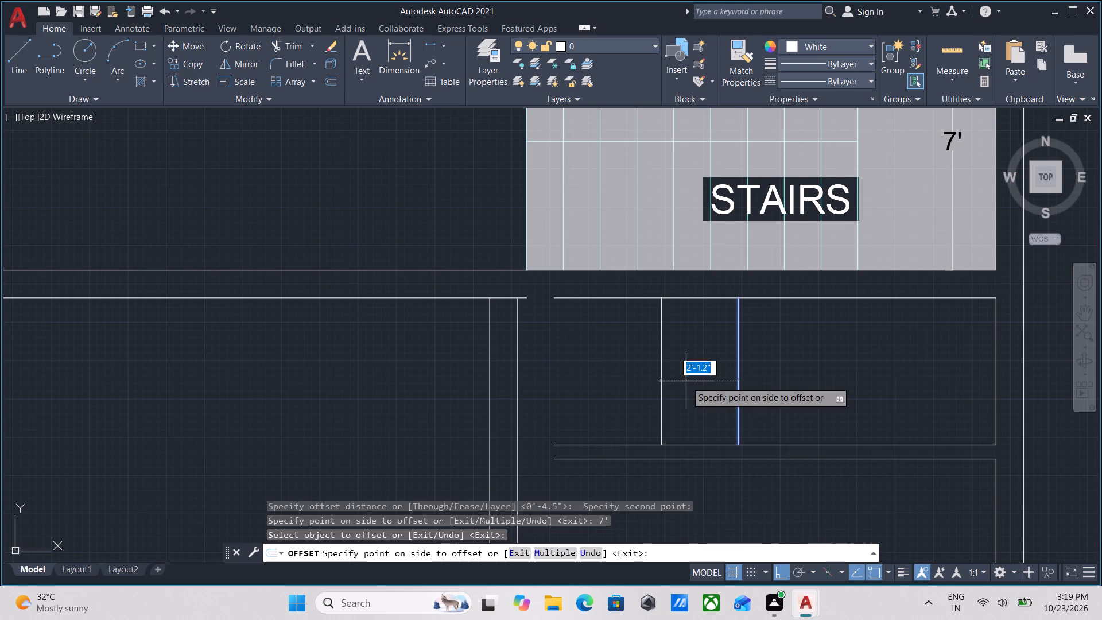
text(4.5)
key(Return)
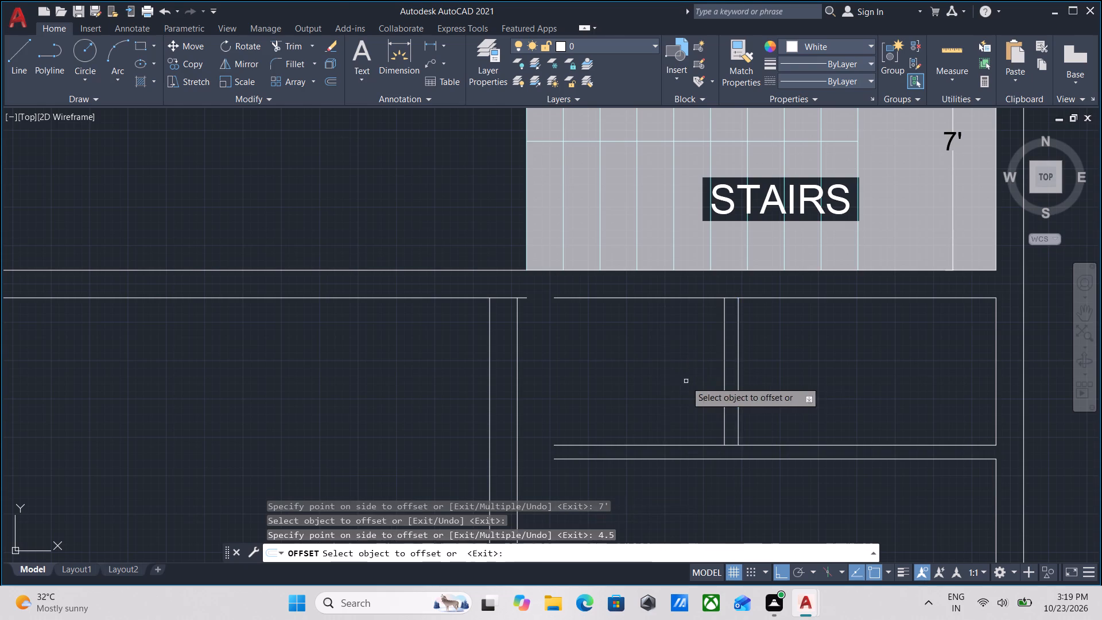
scroll(697, 384, down, 1)
middle_drag(697, 384, 712, 414)
key(Escape)
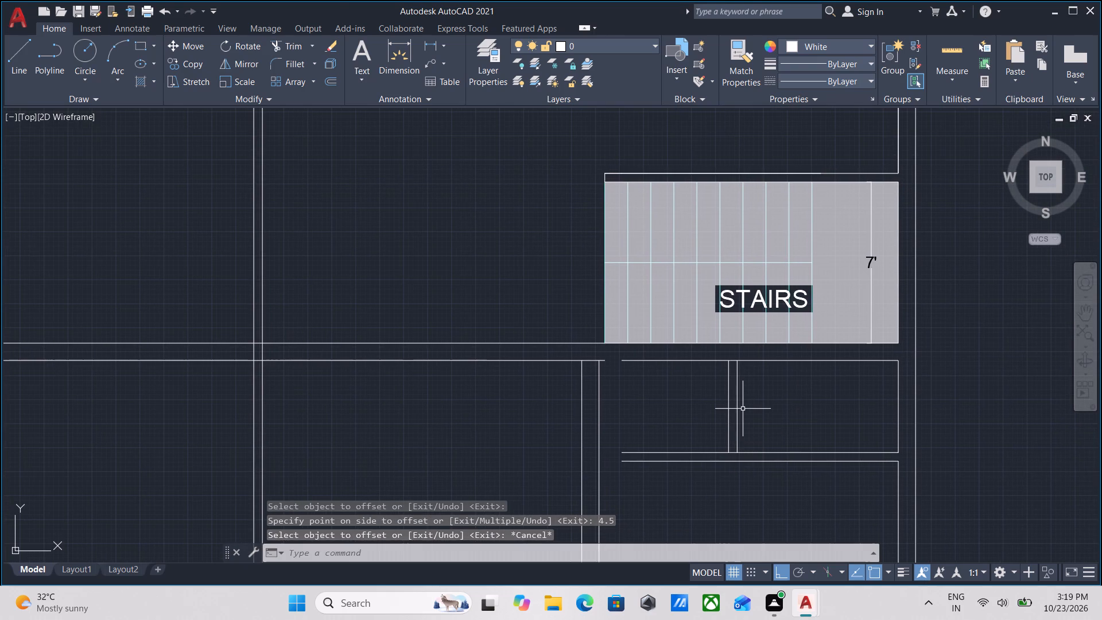
Extend both lines of the thin vertical partition to the lower line of the horizontal partition.
text(EX)
key(Return)
click(730, 415)
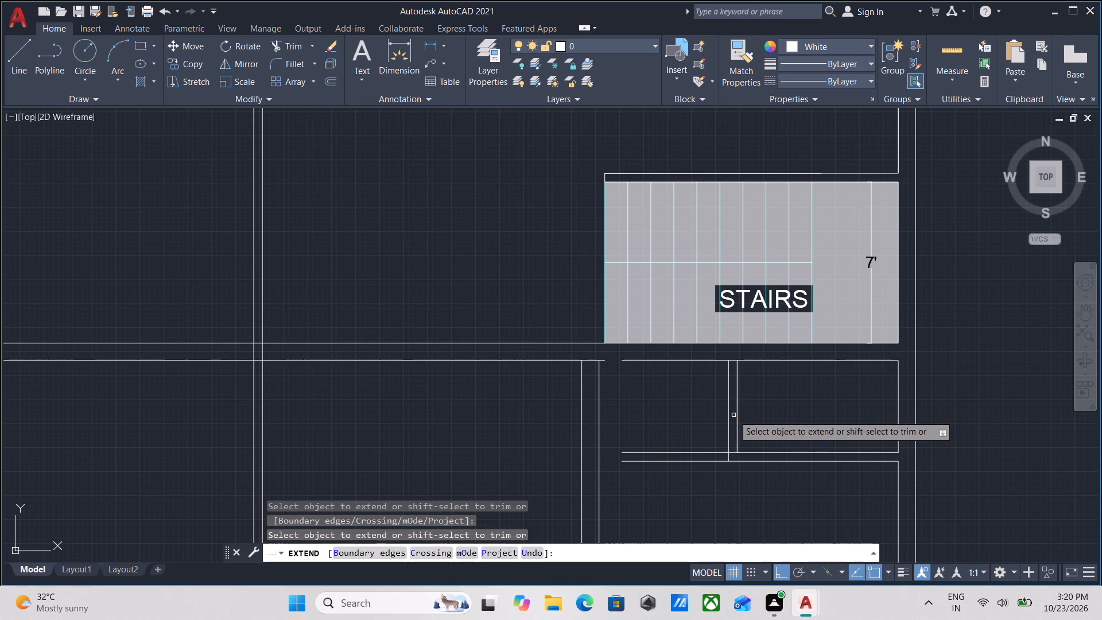
click(739, 418)
scroll(756, 403, down, 3)
middle_drag(756, 403, 743, 413)
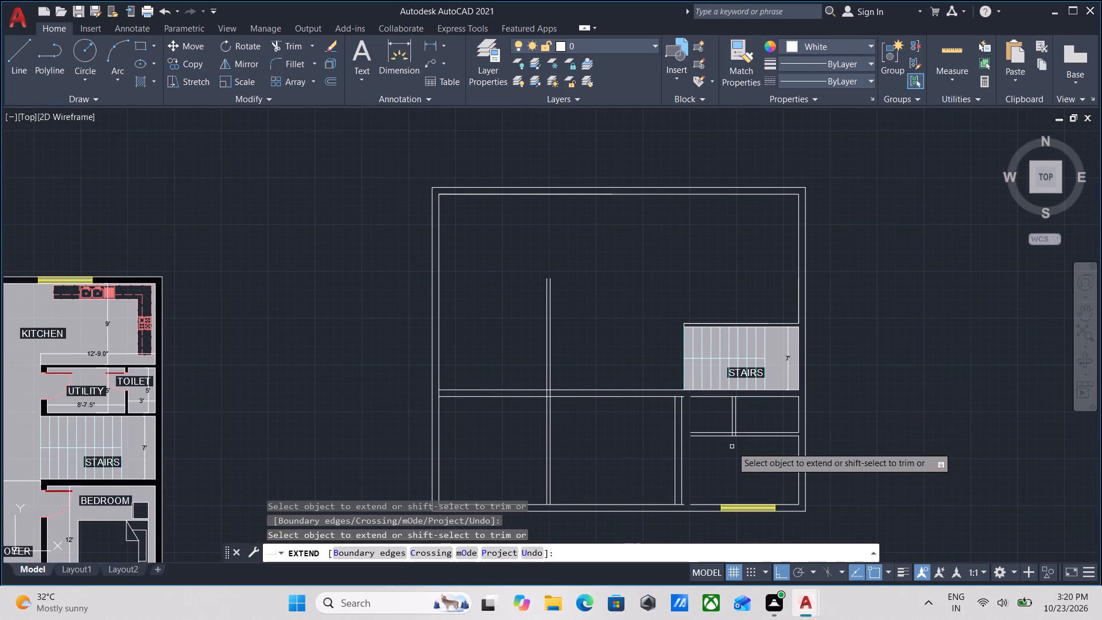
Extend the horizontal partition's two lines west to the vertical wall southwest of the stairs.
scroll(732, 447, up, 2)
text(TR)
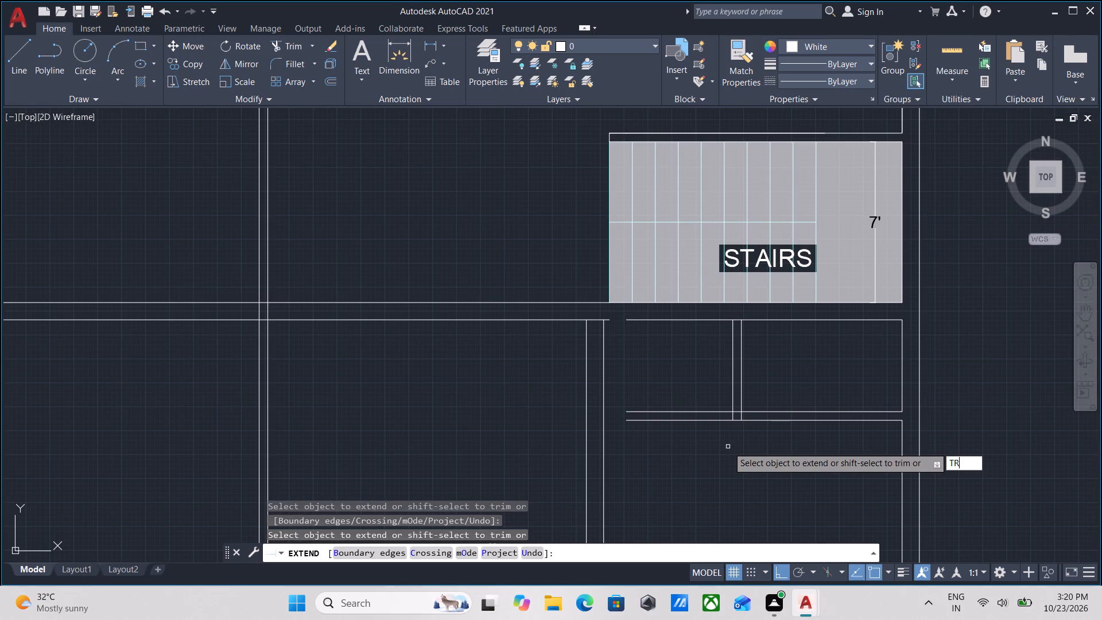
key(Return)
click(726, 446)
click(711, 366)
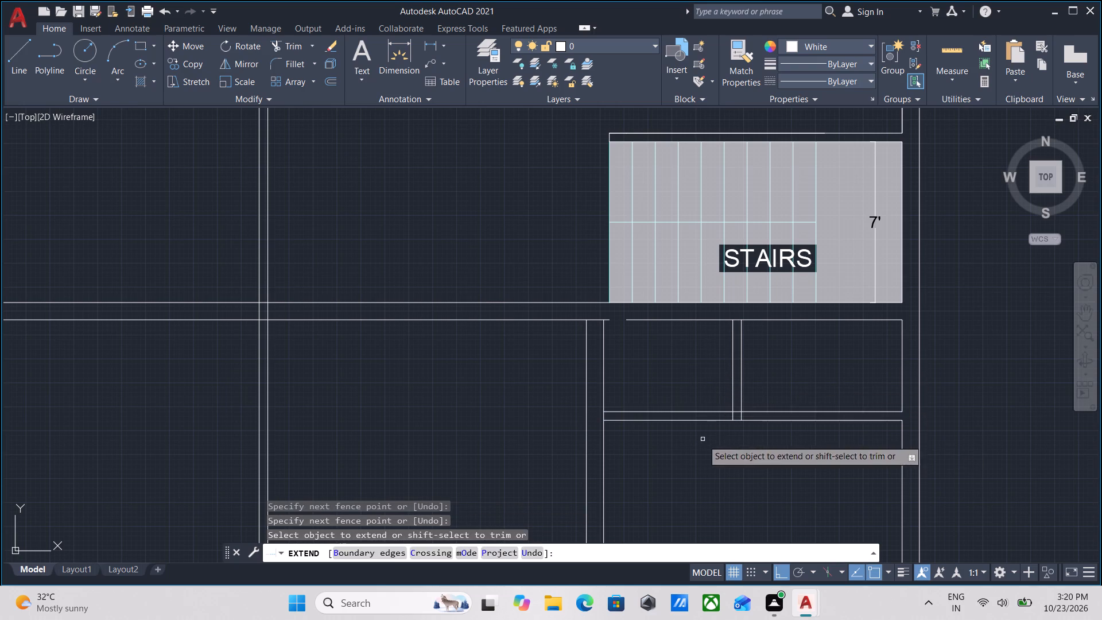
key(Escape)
Trim the horizontal partition's two lines west of the thin vertical partition.
text(TR)
key(Return)
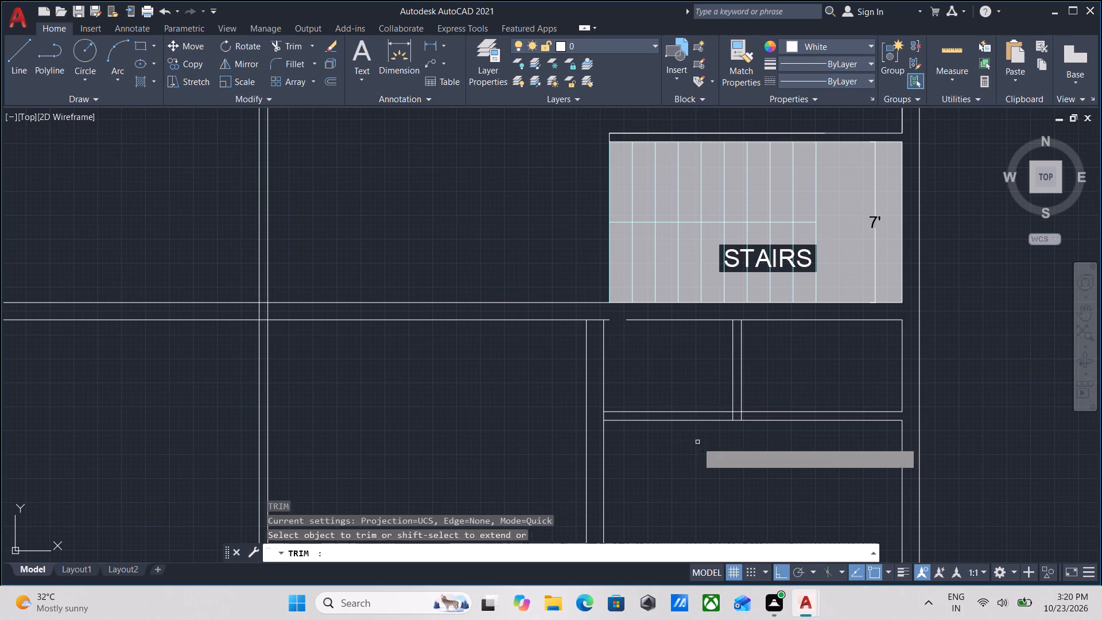
click(697, 442)
click(682, 377)
scroll(682, 377, down, 1)
middle_drag(682, 377, 713, 346)
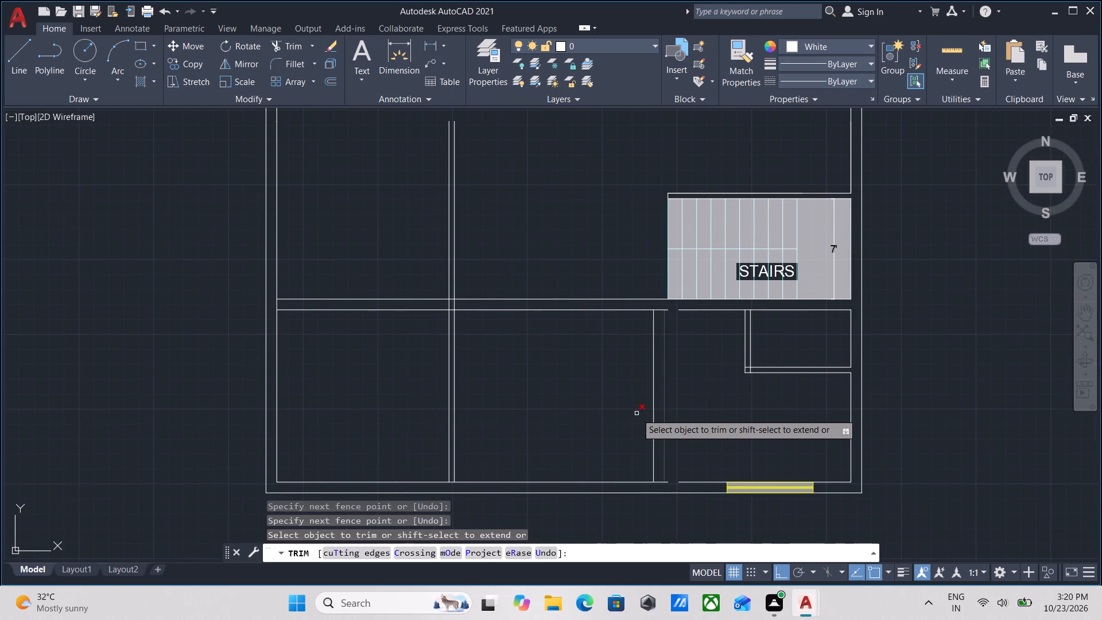
key(Escape)
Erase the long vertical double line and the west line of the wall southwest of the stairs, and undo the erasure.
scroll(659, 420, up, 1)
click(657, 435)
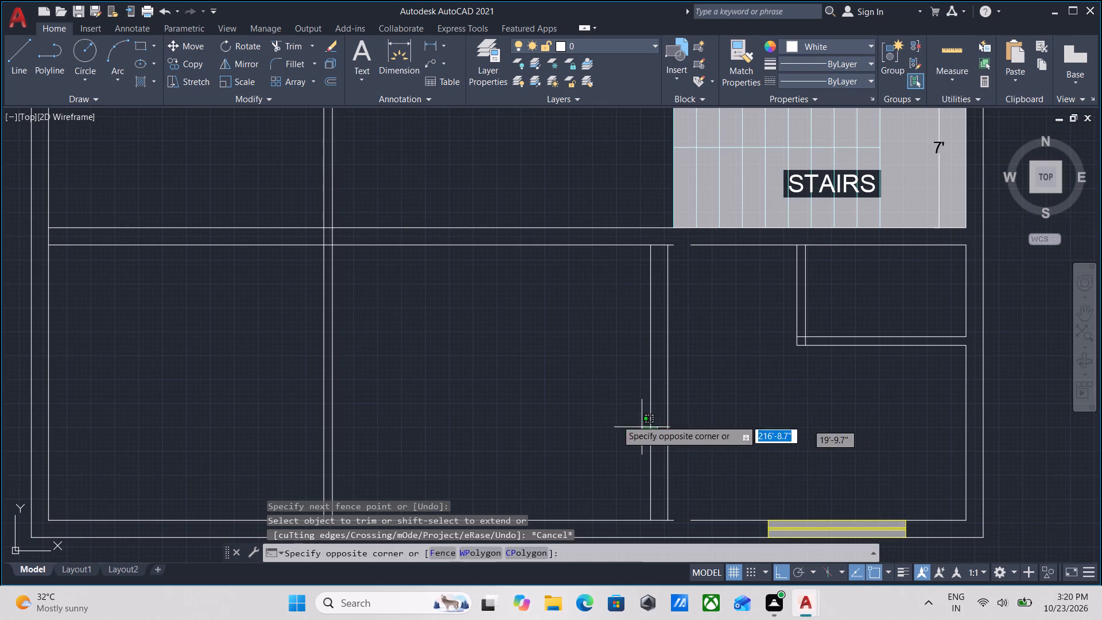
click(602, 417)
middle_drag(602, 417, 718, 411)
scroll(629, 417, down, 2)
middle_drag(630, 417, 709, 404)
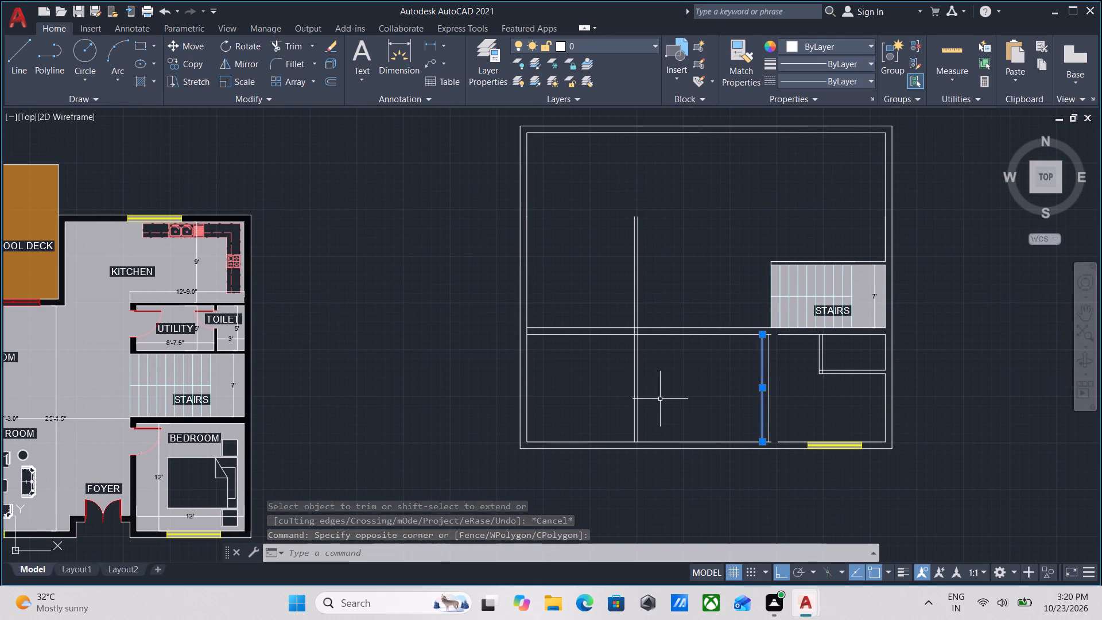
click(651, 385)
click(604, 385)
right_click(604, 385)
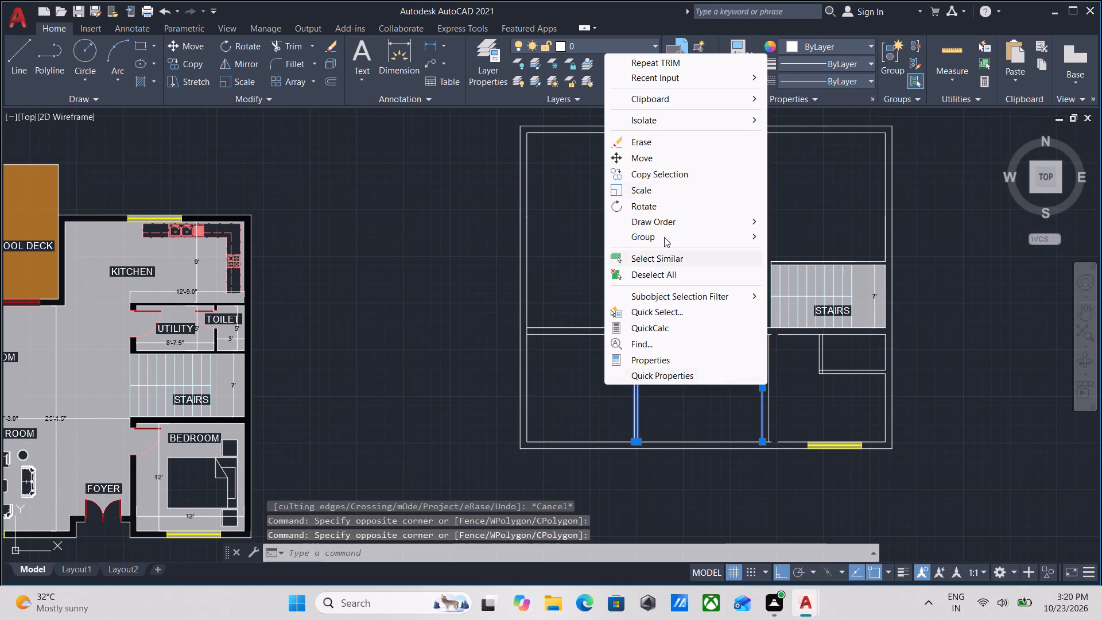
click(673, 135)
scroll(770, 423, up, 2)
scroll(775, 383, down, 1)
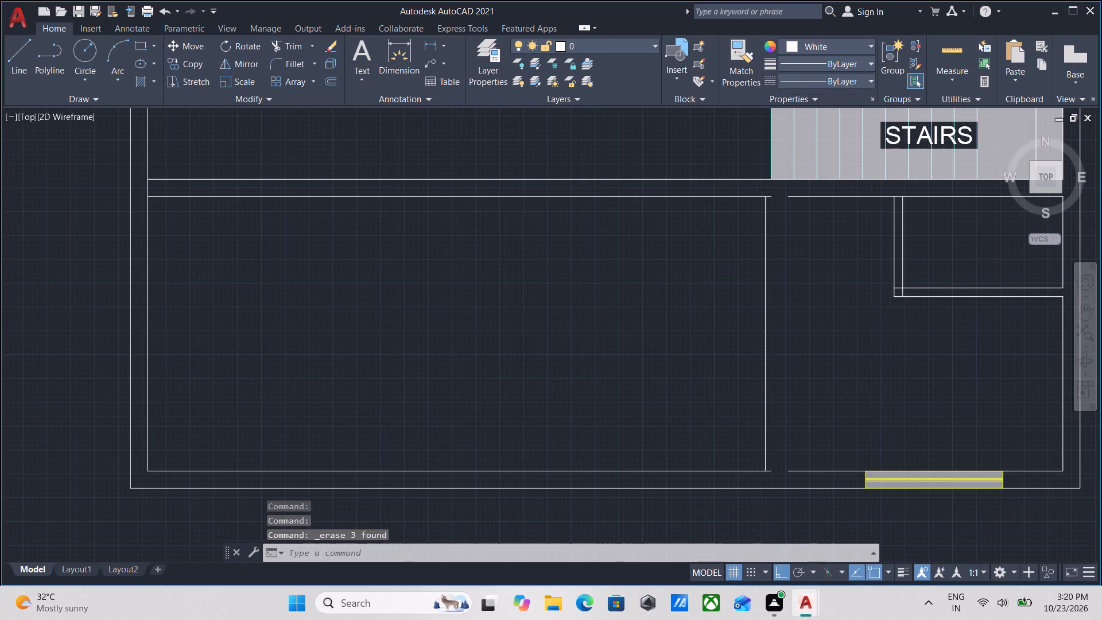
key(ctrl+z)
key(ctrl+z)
Extend the front wall's inner line and the lower line under the stairs west to the vertical wall's east line.
scroll(759, 387, up, 1)
text(EX)
key(Return)
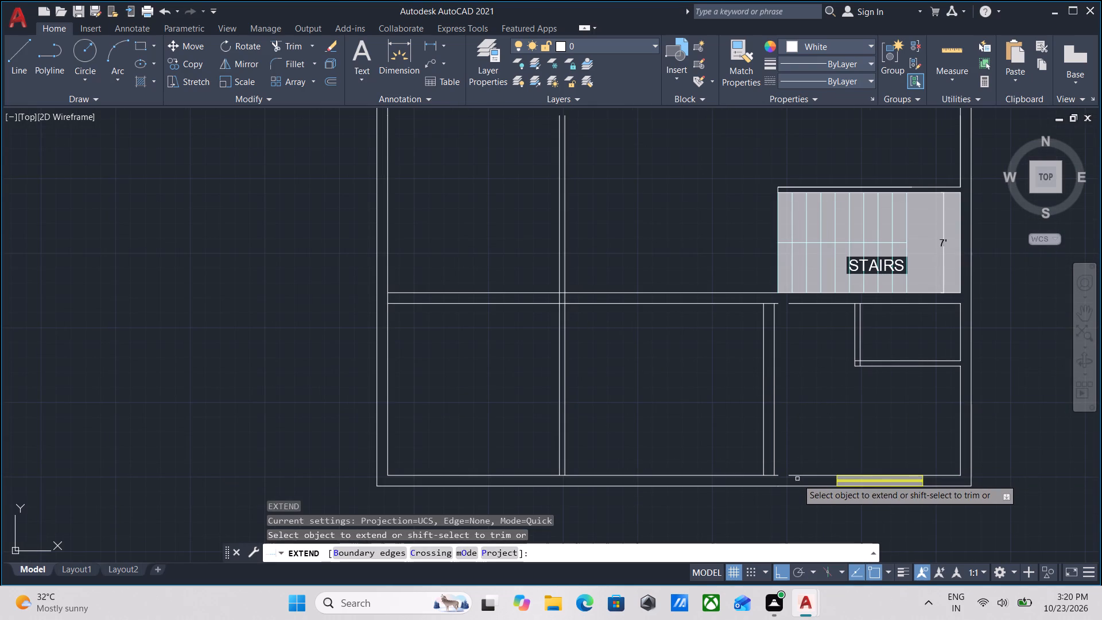
click(797, 478)
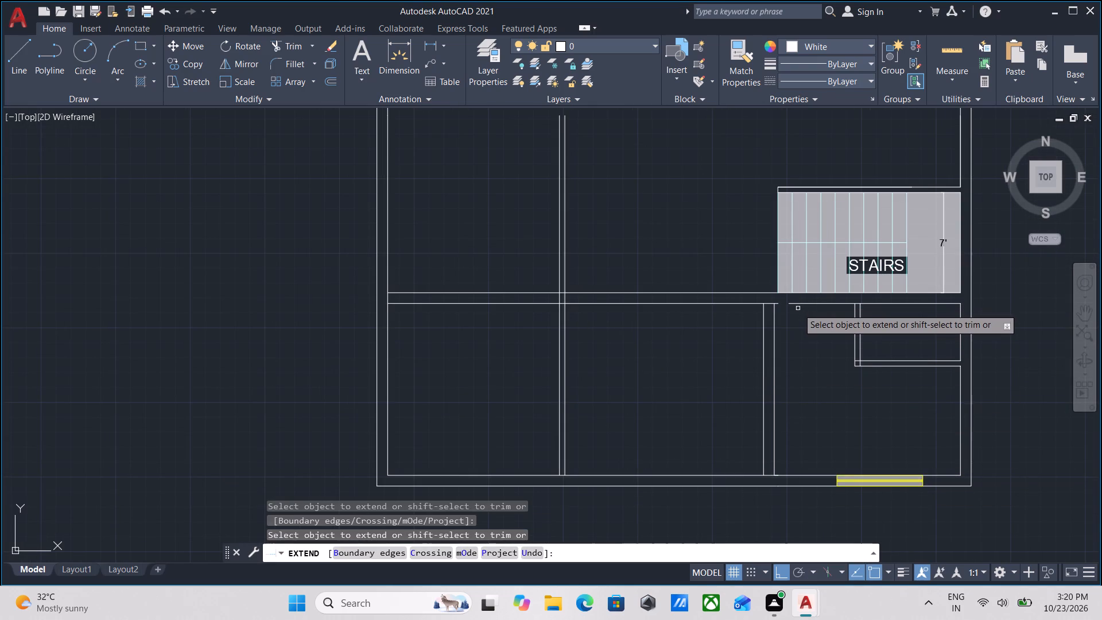
click(798, 303)
scroll(672, 346, down, 1)
middle_drag(673, 356, 682, 375)
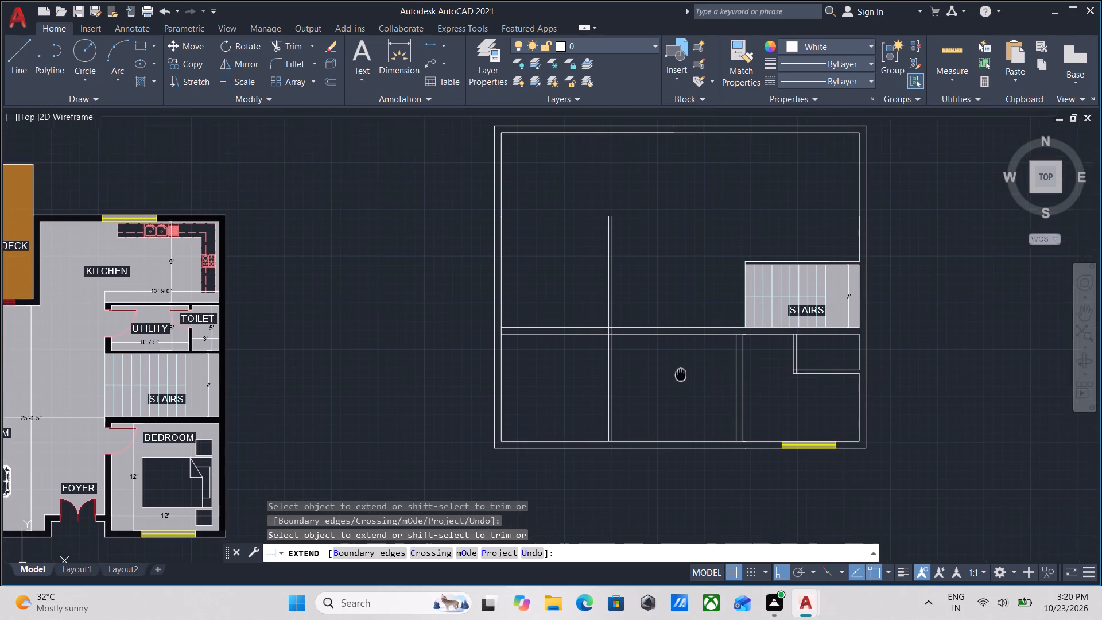
middle_drag(682, 375, 682, 376)
key(Escape)
Erase the two long vertical lines crossing the plan west of the stairs.
click(649, 395)
click(591, 379)
right_click(591, 379)
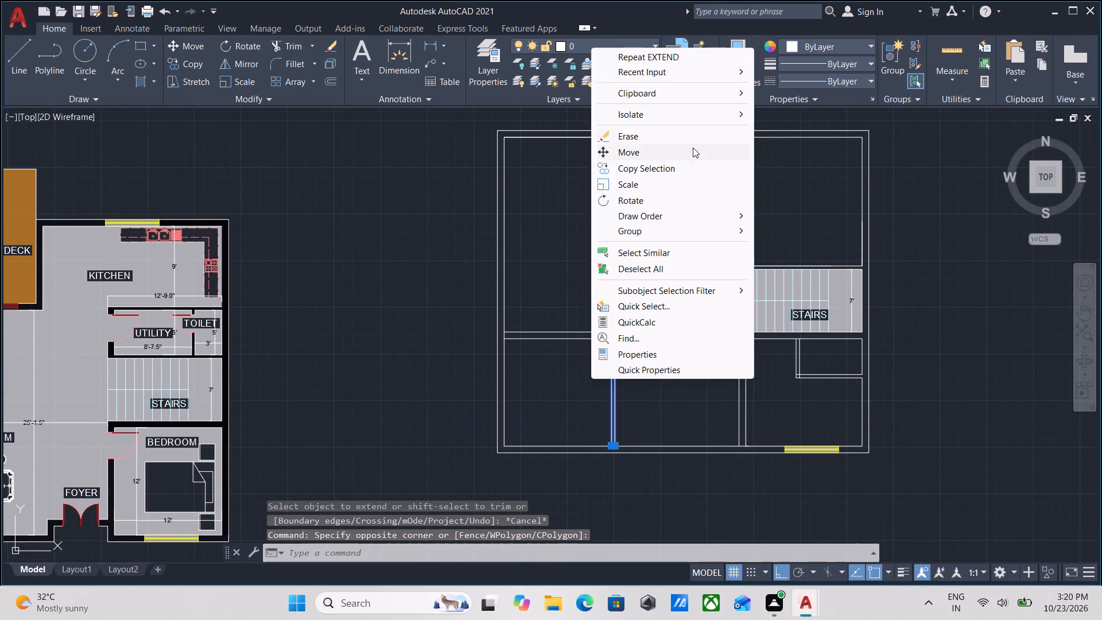
click(680, 137)
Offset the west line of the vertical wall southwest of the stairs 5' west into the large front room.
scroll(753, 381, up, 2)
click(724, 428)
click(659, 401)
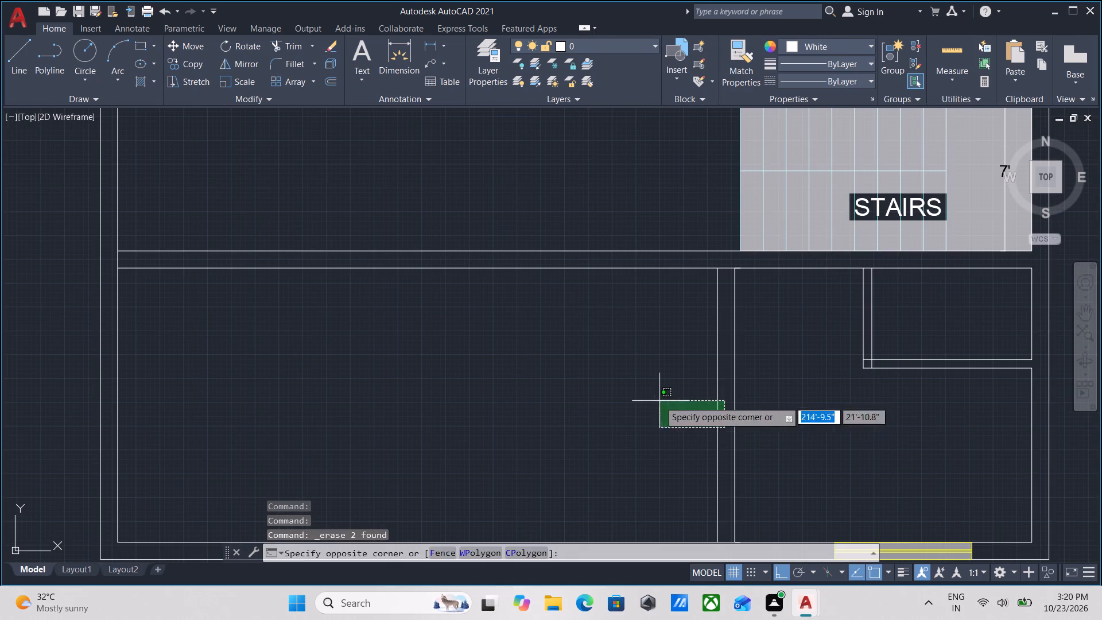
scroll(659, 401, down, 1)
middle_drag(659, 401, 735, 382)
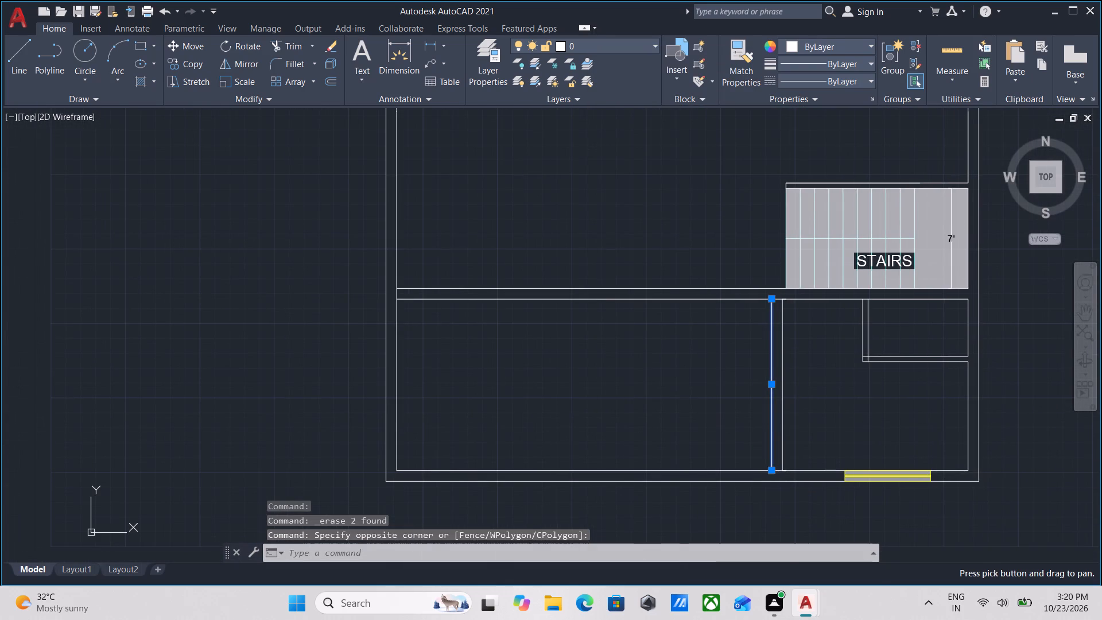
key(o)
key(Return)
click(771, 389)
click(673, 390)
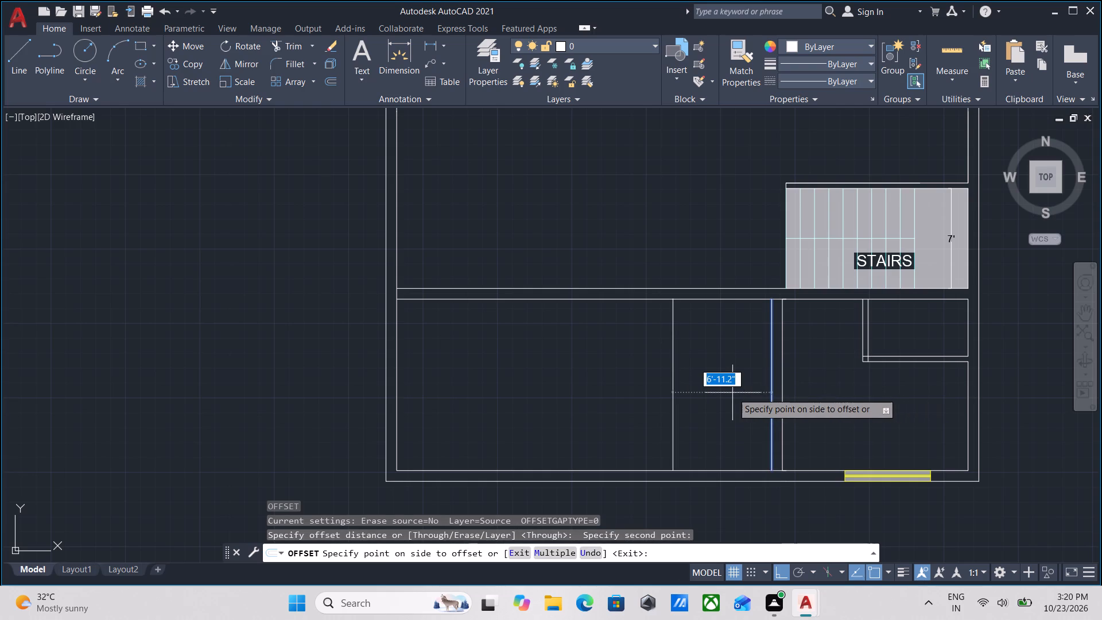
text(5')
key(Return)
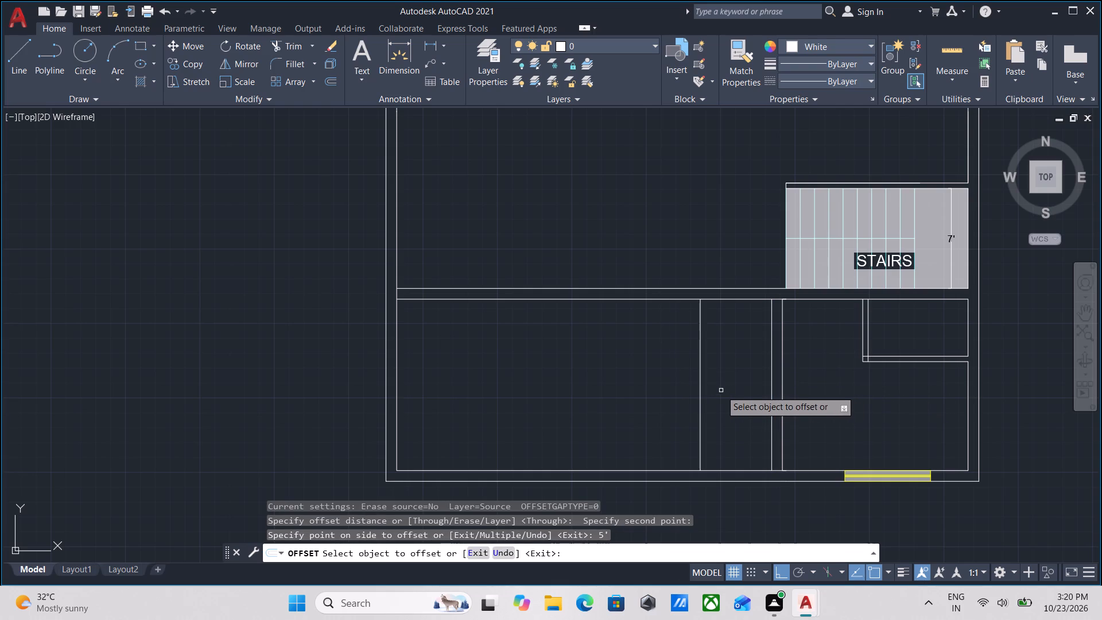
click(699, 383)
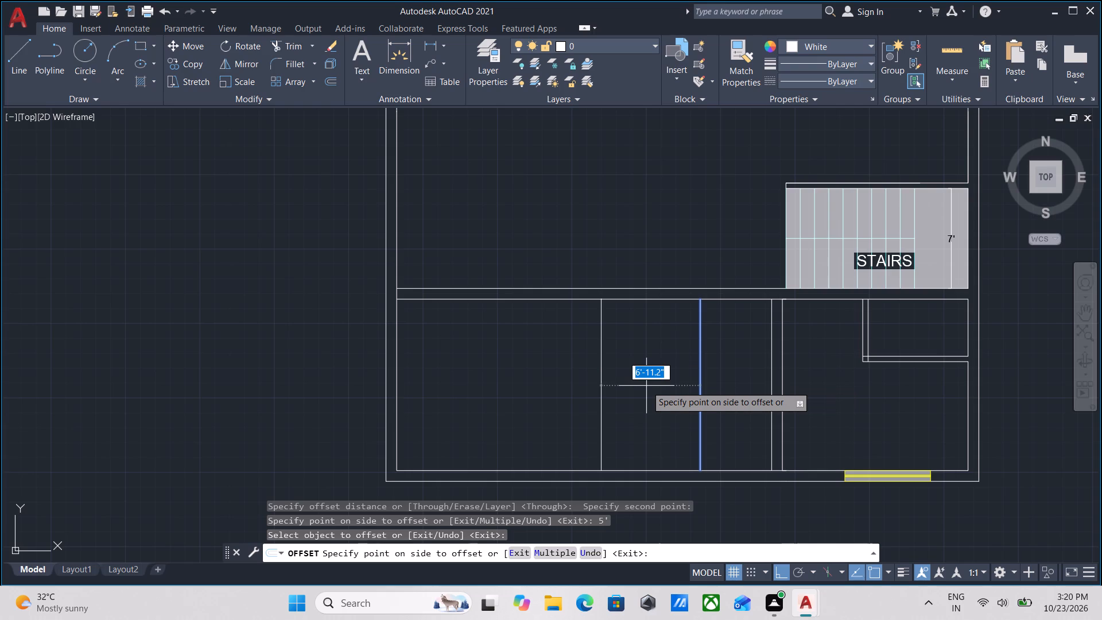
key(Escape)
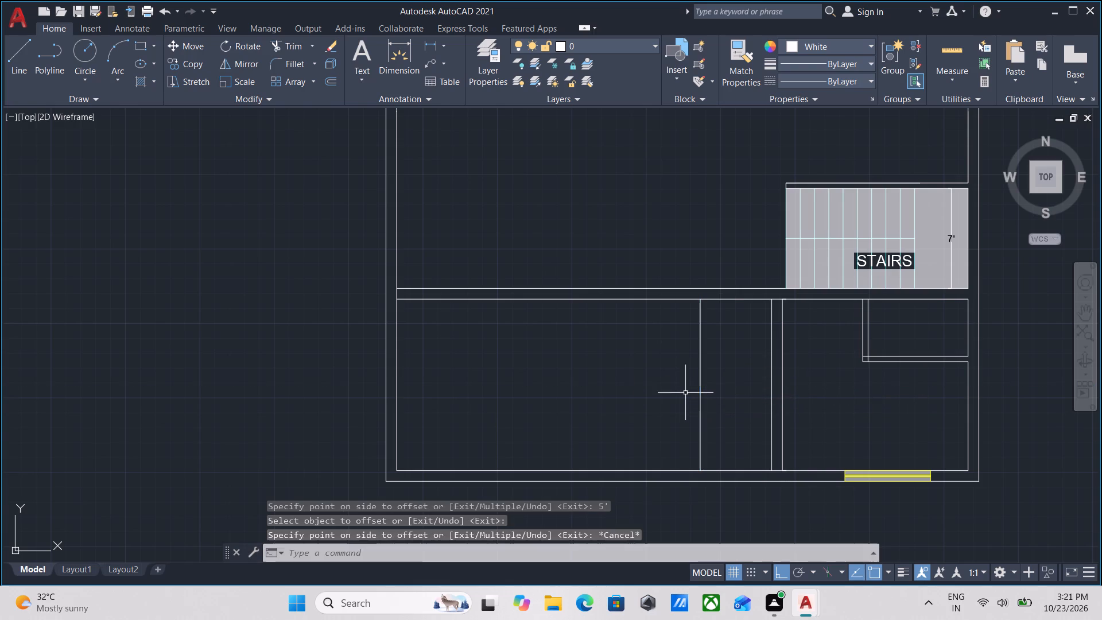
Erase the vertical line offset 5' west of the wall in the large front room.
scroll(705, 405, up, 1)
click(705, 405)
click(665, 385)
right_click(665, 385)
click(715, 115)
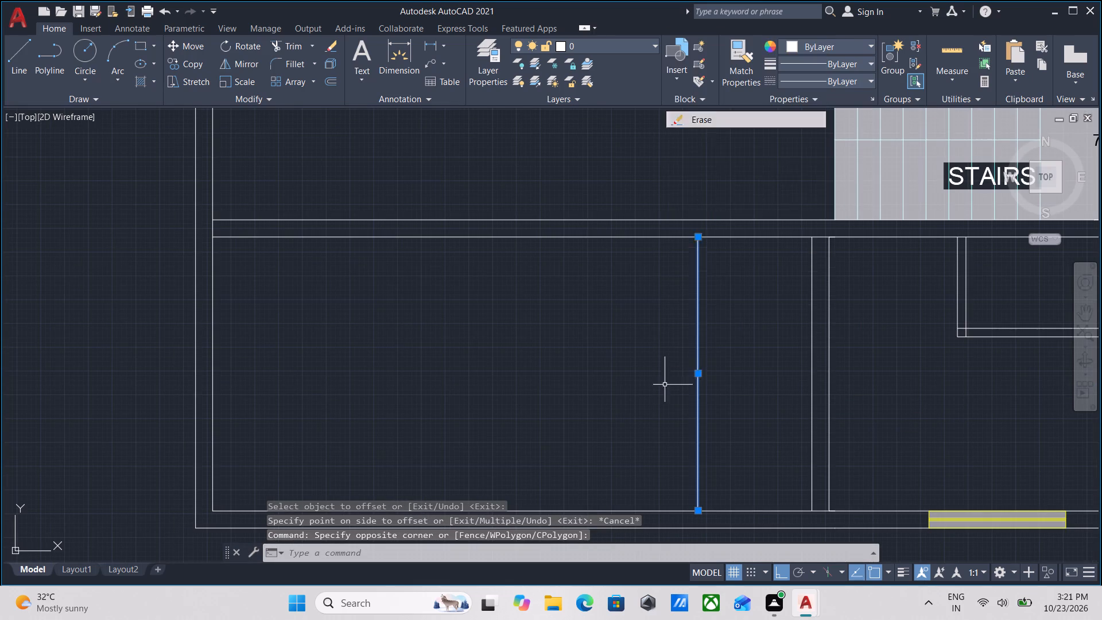
Offset the west line of the vertical wall southwest of the stairs 6' west into the large front room.
scroll(843, 379, up, 1)
click(805, 403)
click(723, 363)
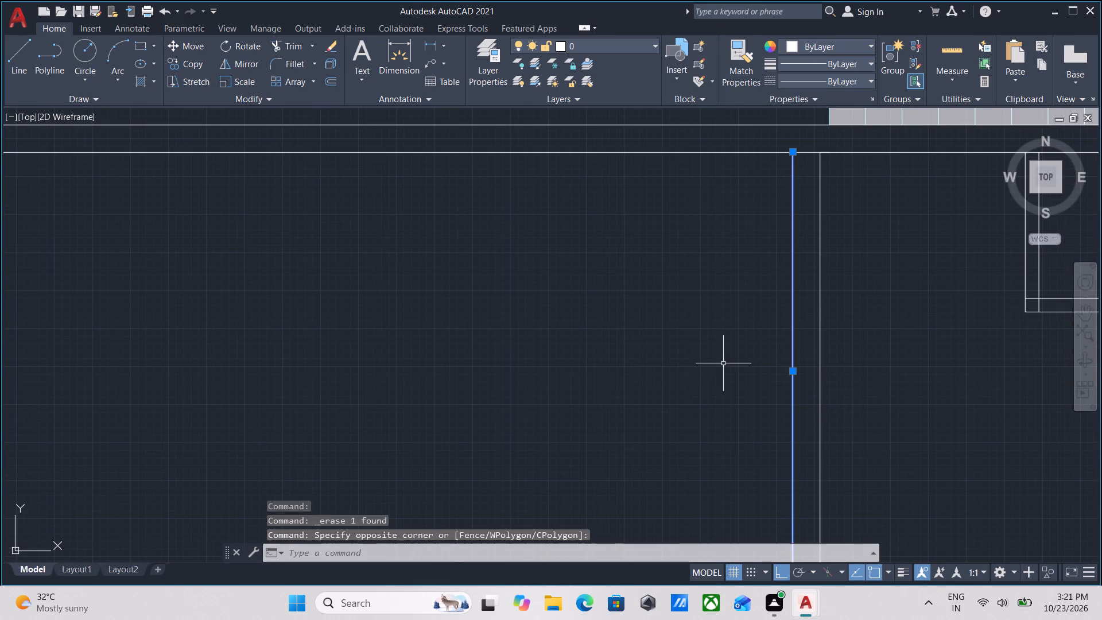
key(o)
key(Return)
click(793, 404)
click(654, 402)
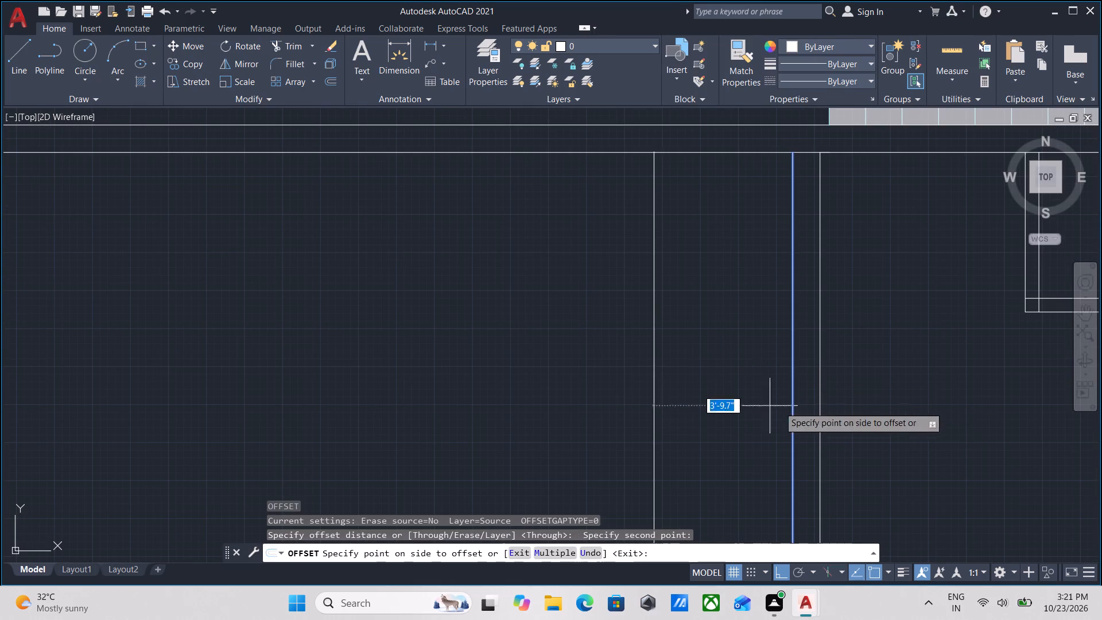
text(6')
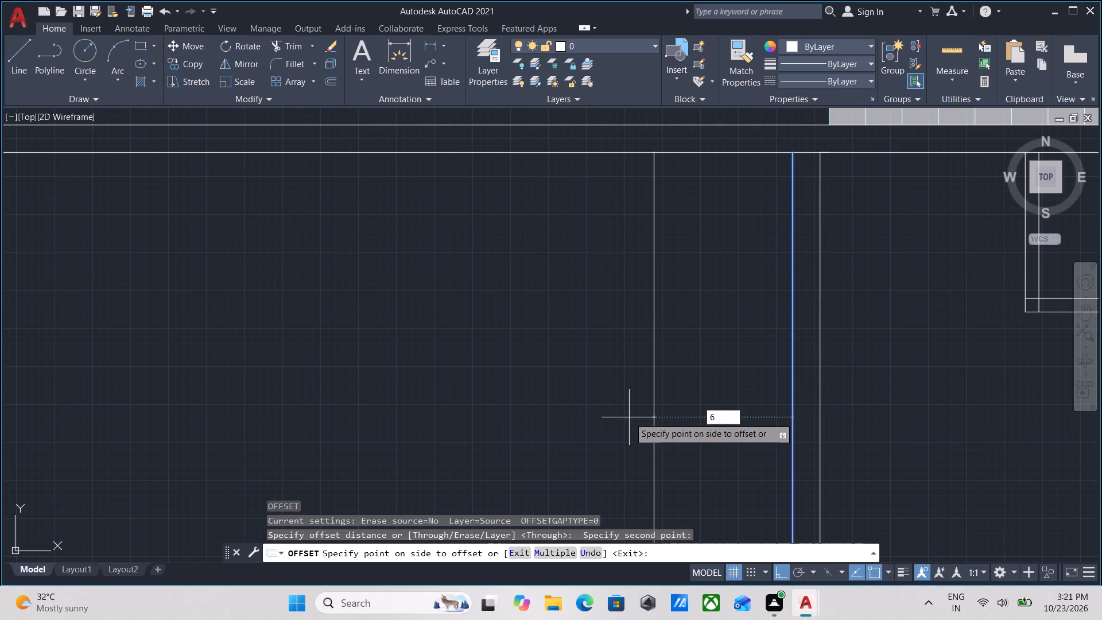
key(Return)
Offset the new vertical line a further 4.5" west to form a thin partition in the front room.
scroll(629, 417, down, 2)
middle_drag(629, 417, 665, 402)
click(644, 411)
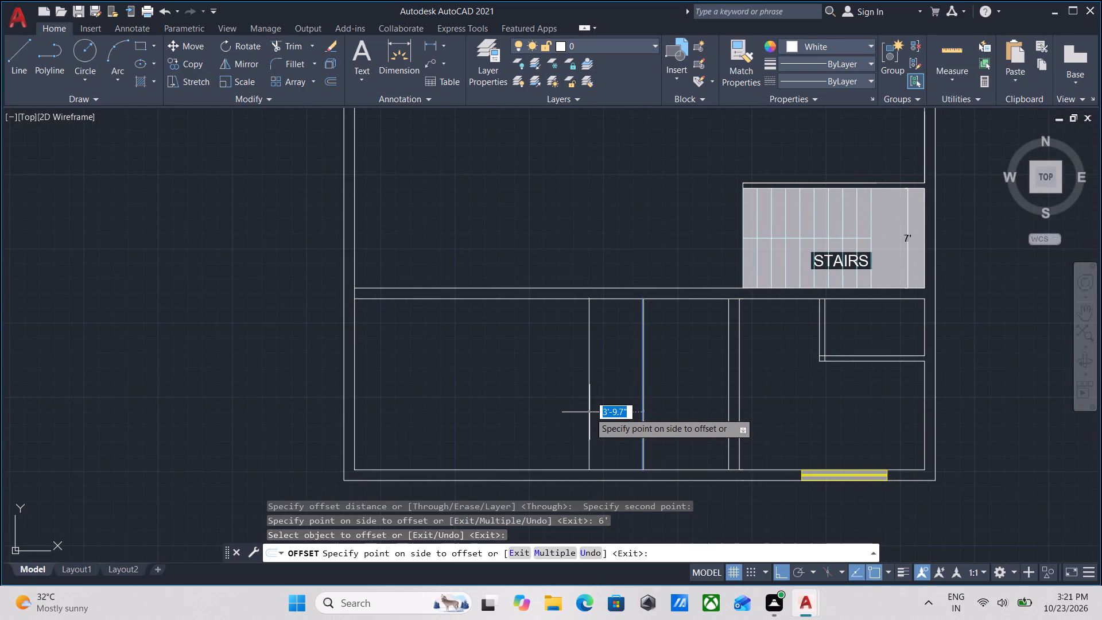
key(4)
key(period)
key(5)
key(Return)
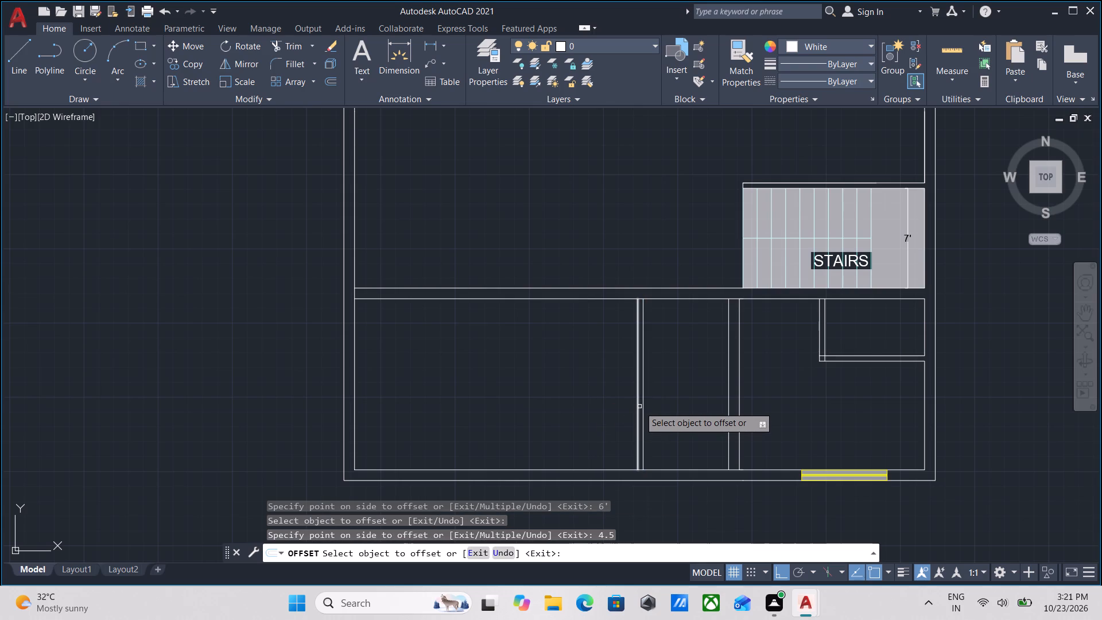
scroll(673, 479, up, 3)
key(Escape)
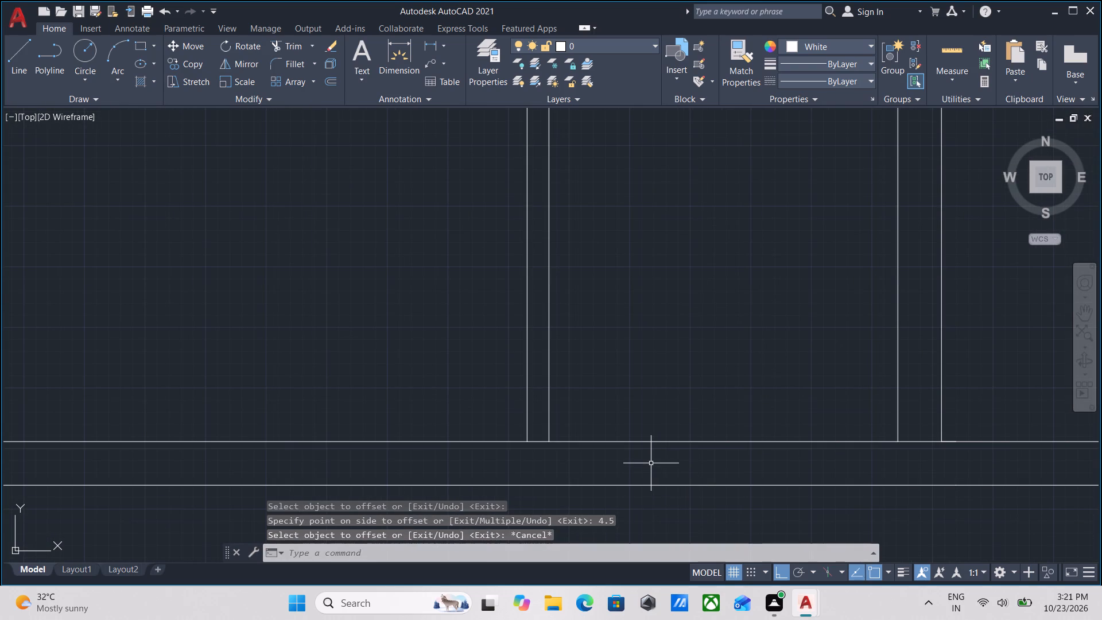
Trim the front wall's inner line between the two lines of the new thin partition.
text(TR)
key(Return)
scroll(578, 477, up, 2)
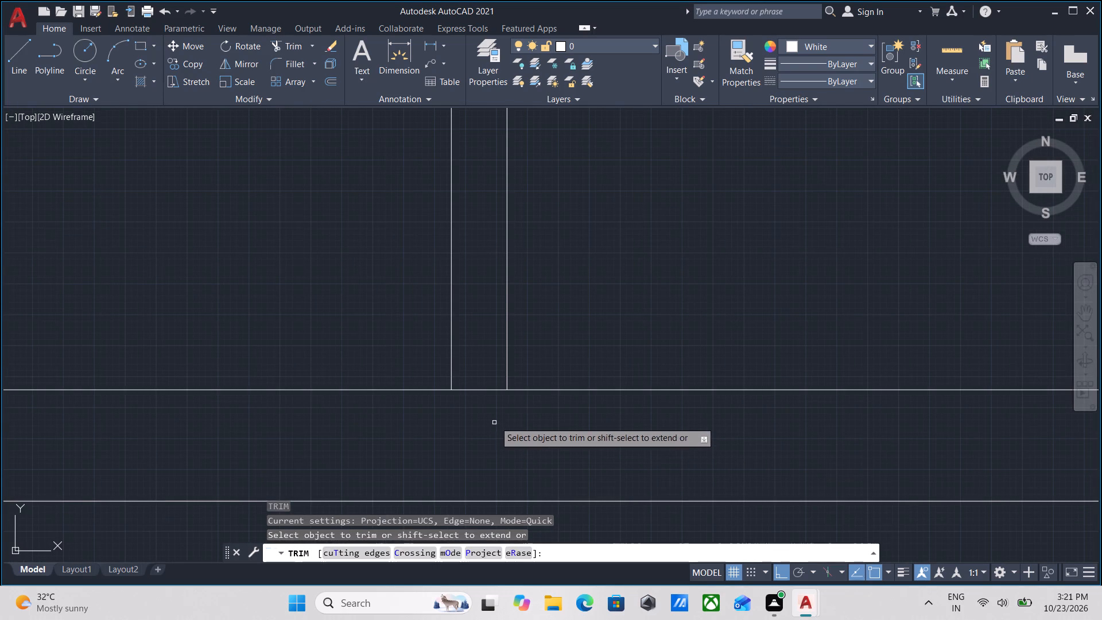
click(496, 420)
click(486, 356)
scroll(602, 478, down, 2)
middle_drag(607, 480, 438, 468)
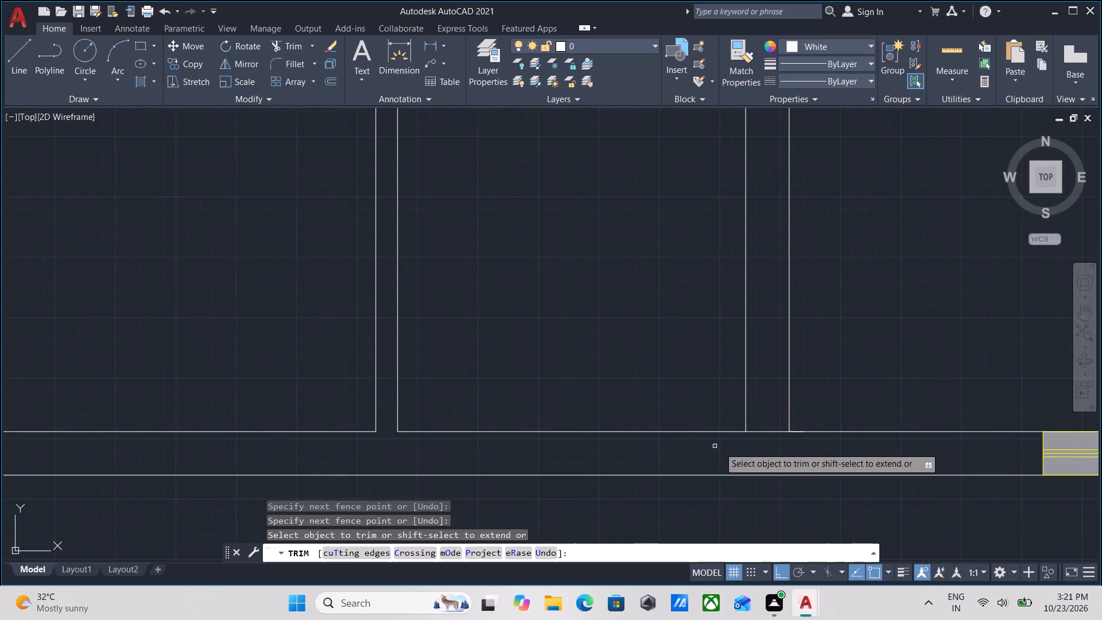
Trim the front wall's inner line between the two lines of the thick vertical wall southwest of the stairs.
scroll(719, 447, up, 2)
click(804, 448)
click(845, 363)
scroll(845, 363, down, 4)
scroll(682, 322, down, 3)
key(Escape)
Offset the front wall's inner line between the thin partition and the thick vertical wall 7' north.
middle_drag(681, 328, 664, 415)
scroll(684, 445, up, 2)
click(695, 418)
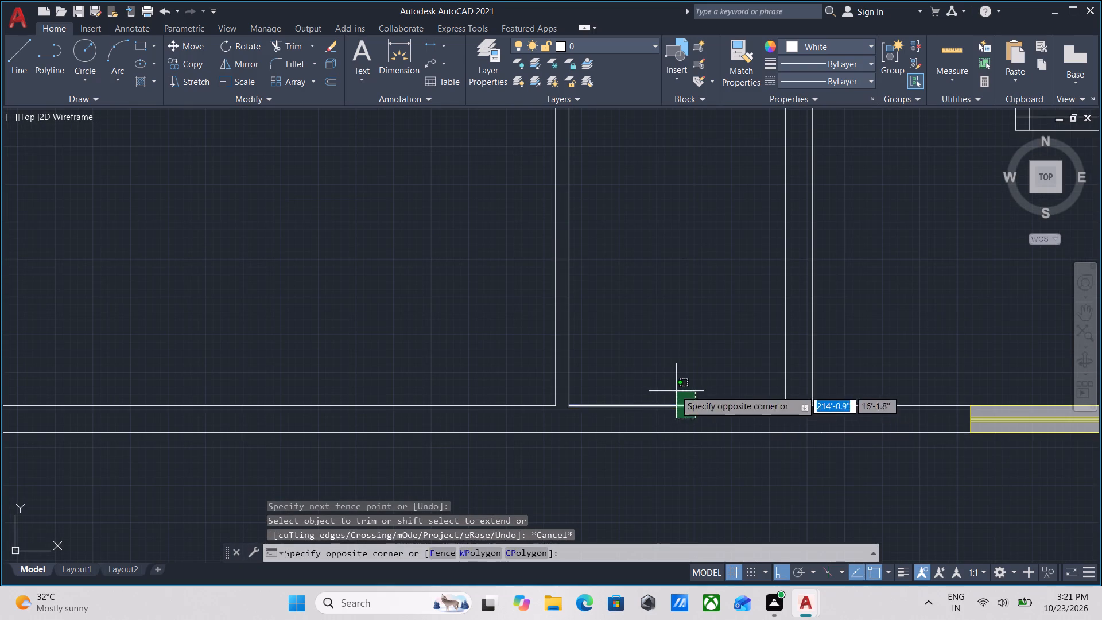
click(675, 390)
middle_drag(675, 390, 675, 435)
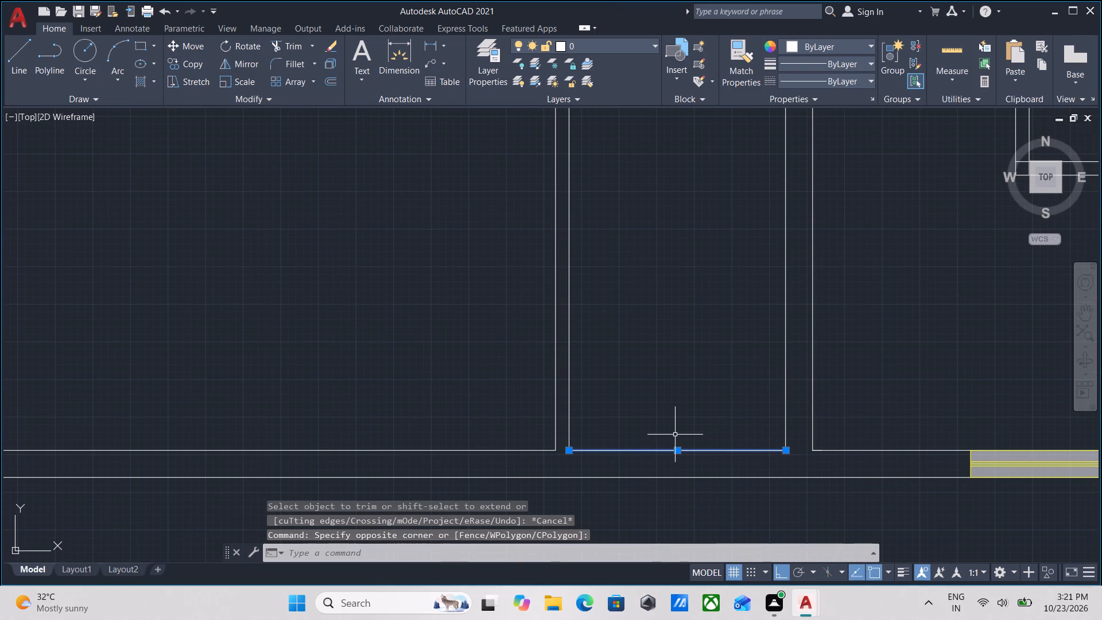
key(o)
key(Return)
click(688, 452)
drag(680, 349, 680, 355)
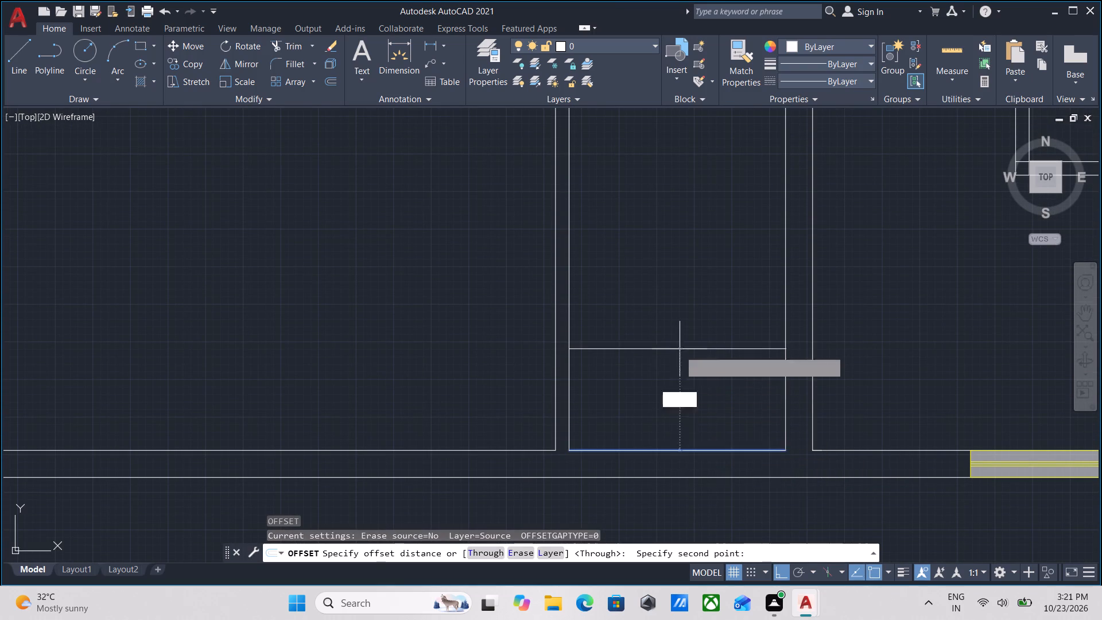
drag(680, 355, 681, 397)
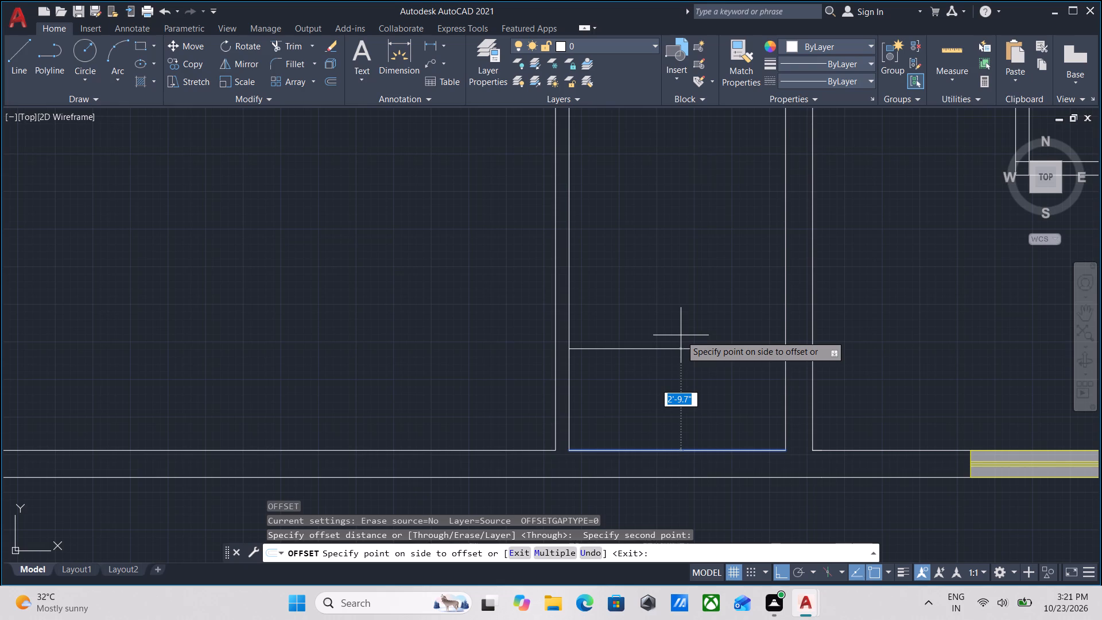
text(7')
key(Return)
Offset the new horizontal line a further 4.5" north to form a thin cross partition.
scroll(681, 335, down, 3)
middle_drag(681, 340, 688, 404)
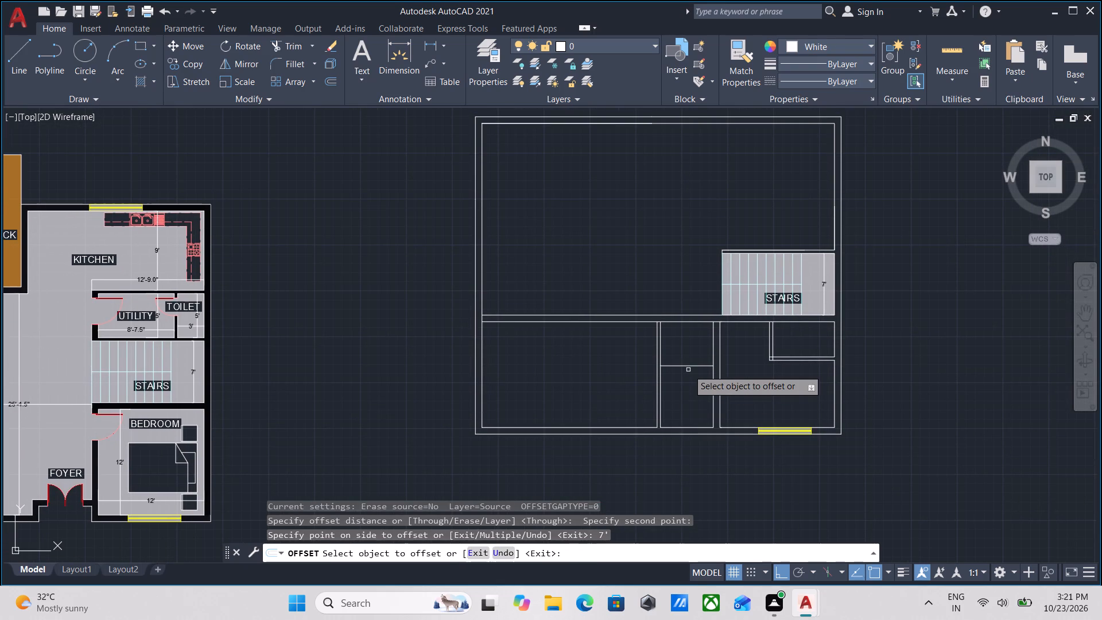
middle_drag(688, 390, 690, 412)
scroll(690, 408, up, 1)
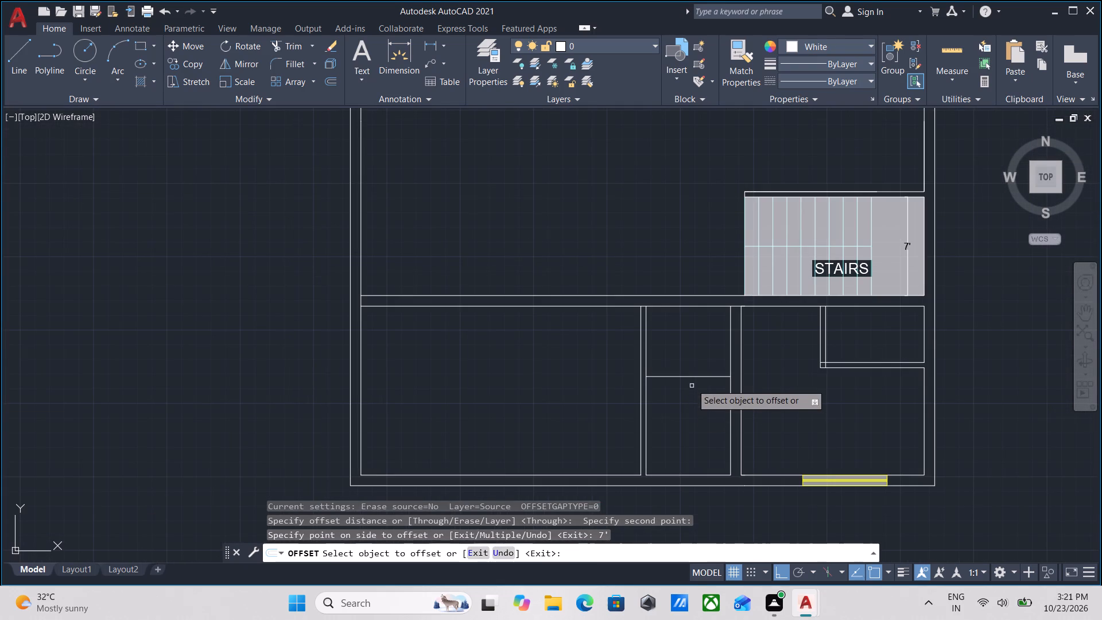
click(692, 377)
text(4.5)
key(Return)
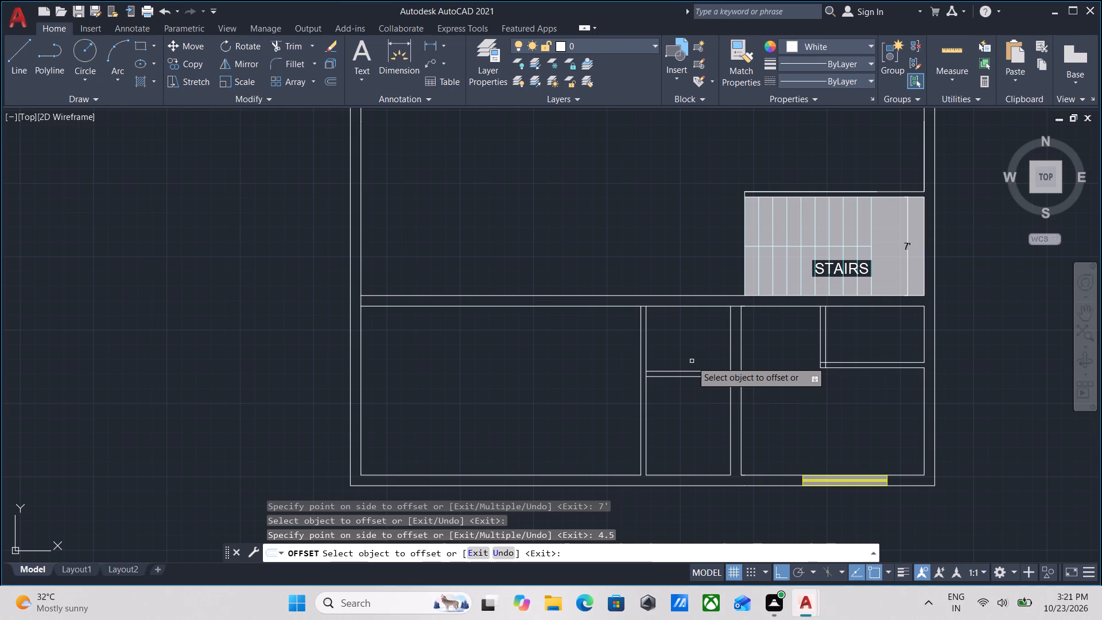
key(Escape)
Extend both lines of the cross partition east to the far line of the thick vertical wall.
scroll(685, 348, up, 2)
scroll(685, 348, down, 1)
middle_drag(685, 348, 713, 427)
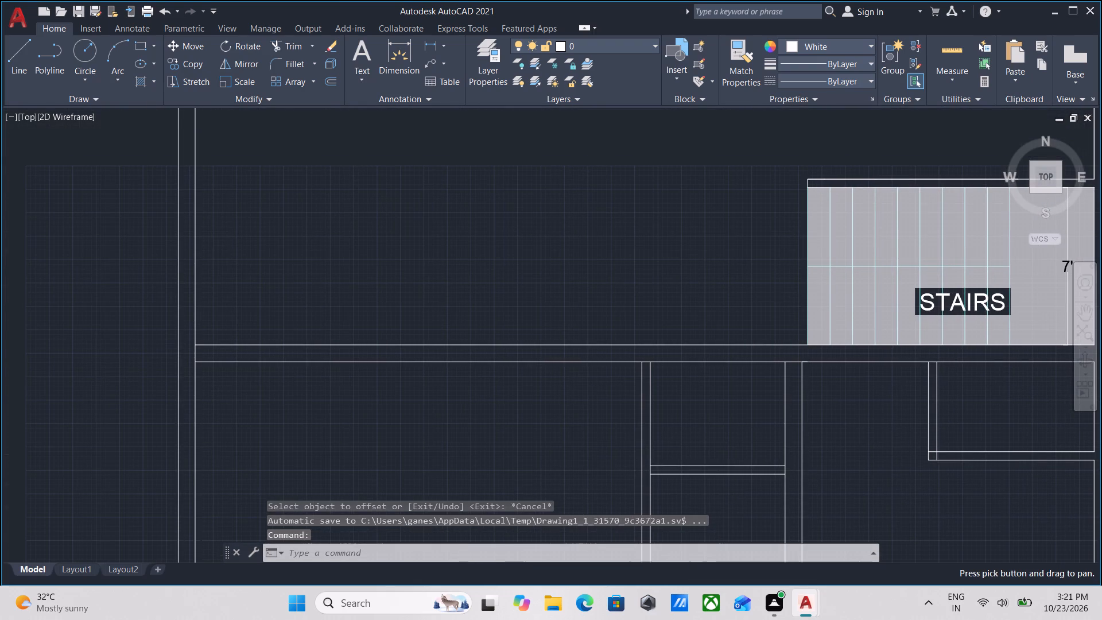
text(EX)
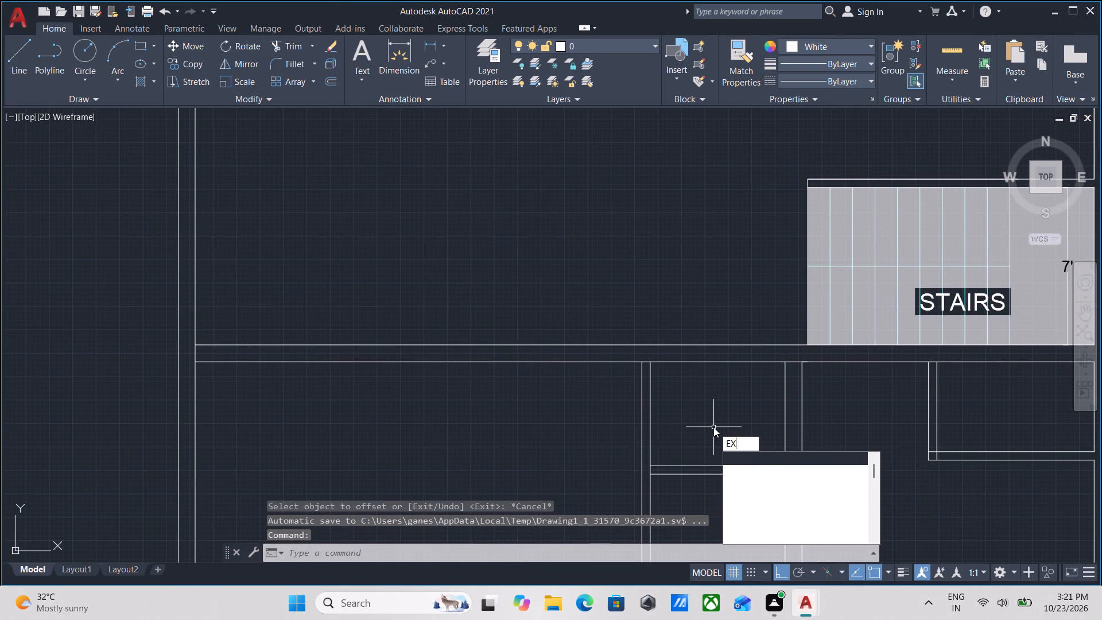
key(Return)
click(736, 467)
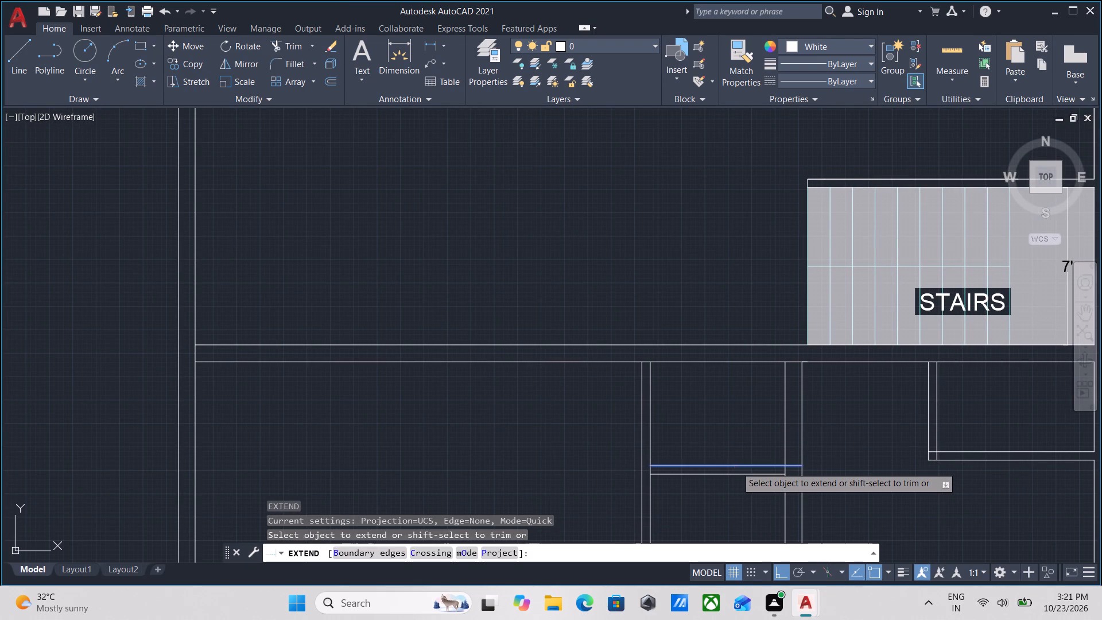
click(748, 474)
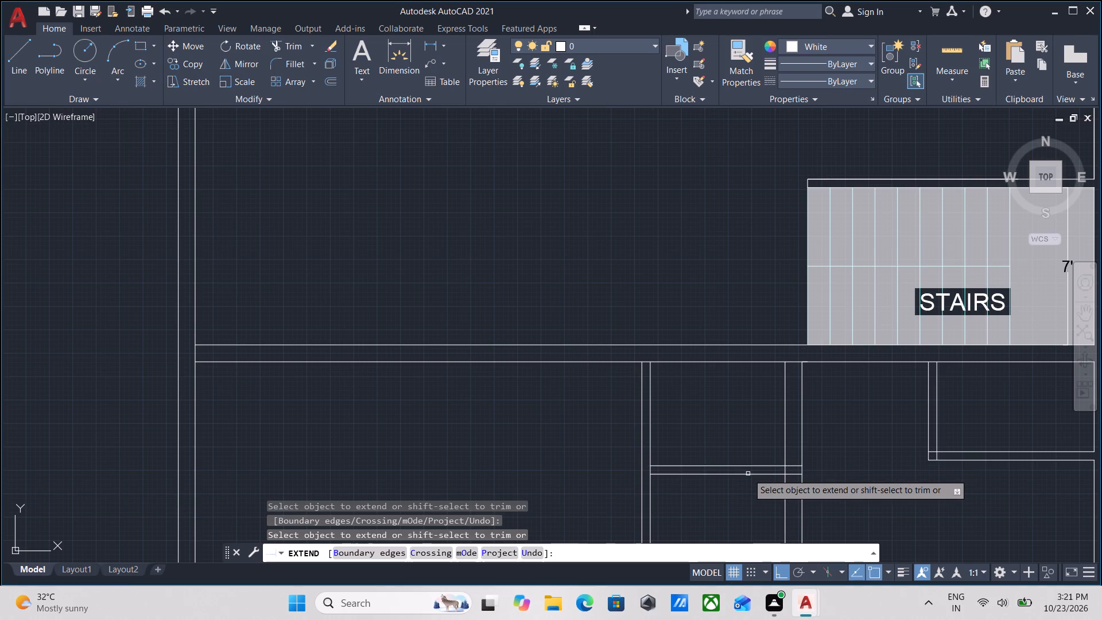
key(Escape)
Trim away both lines of the thick vertical wall between the cross partition and the long east-west wall.
middle_drag(821, 433, 784, 462)
scroll(784, 462, up, 1)
text(TR)
key(Return)
click(784, 462)
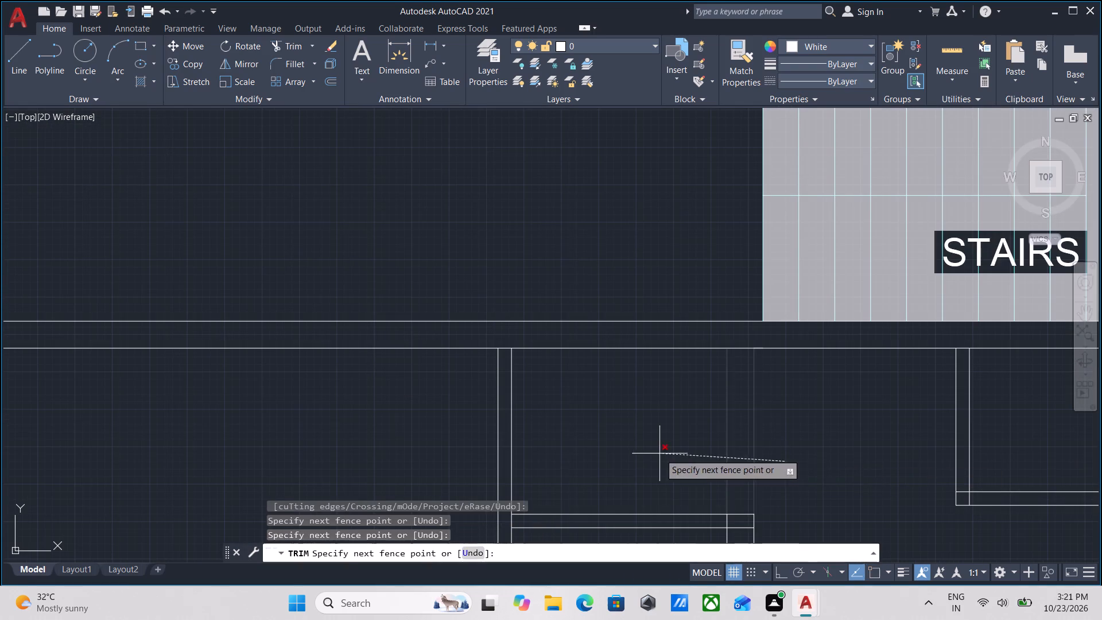
click(659, 454)
Trim the overlapping partition lines at the southwest corner of the small room south of the stairs.
scroll(755, 454, down, 1)
middle_drag(754, 448, 742, 378)
scroll(913, 420, up, 2)
scroll(854, 387, up, 1)
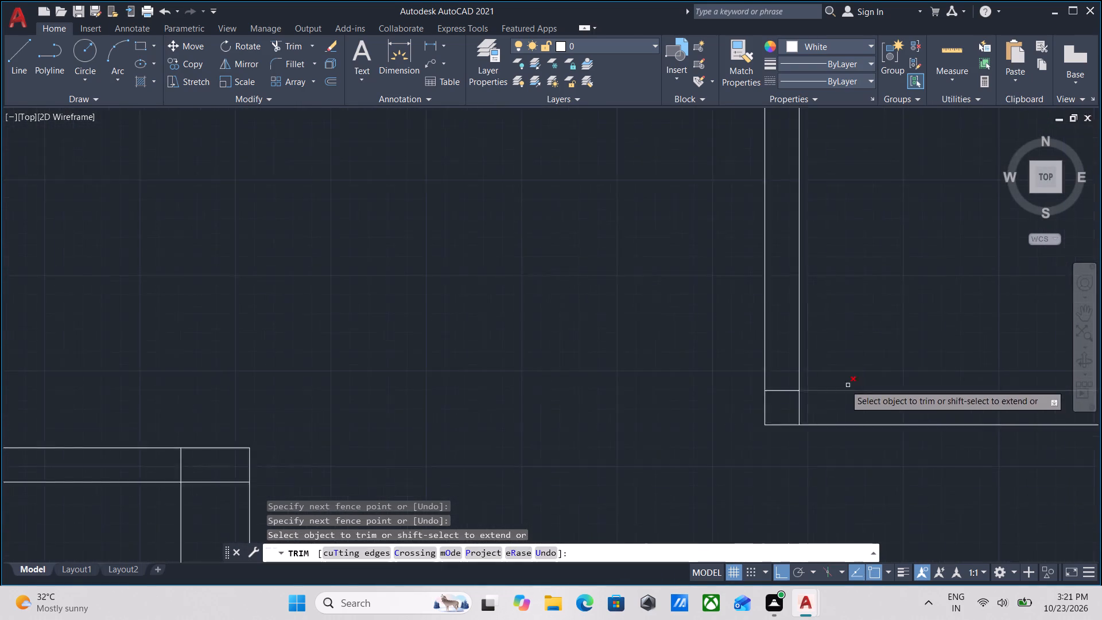
scroll(844, 384, up, 1)
click(745, 372)
click(746, 412)
drag(742, 415, 748, 414)
click(835, 410)
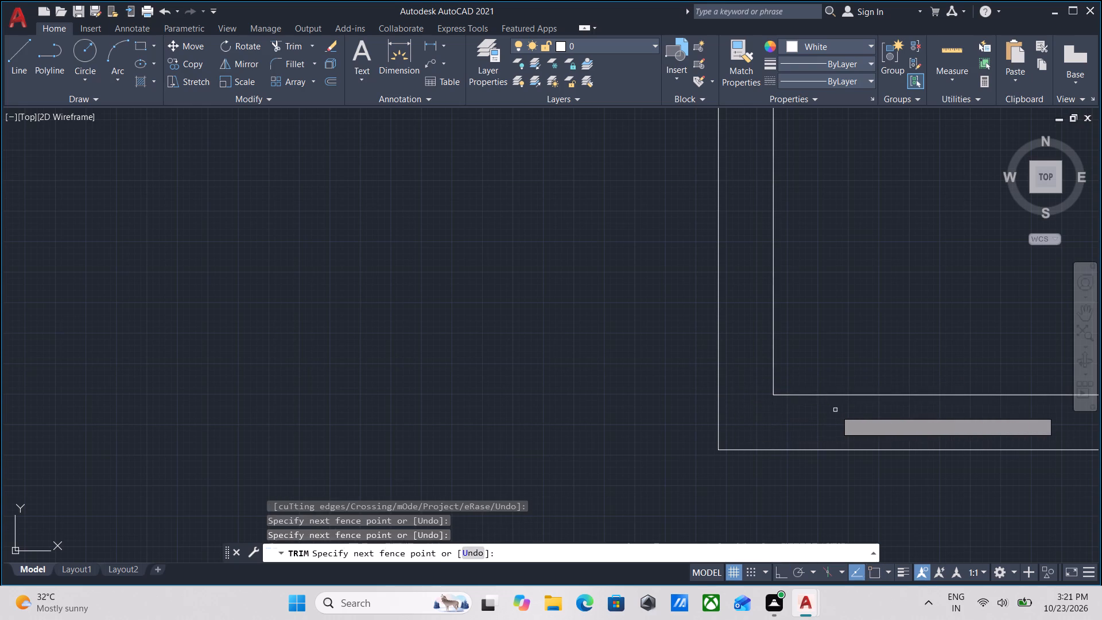
scroll(835, 410, down, 6)
key(Escape)
Trim the overlapping lines inside the corner where the cross partition meets the thick vertical wall.
middle_drag(813, 431, 827, 426)
scroll(736, 439, up, 2)
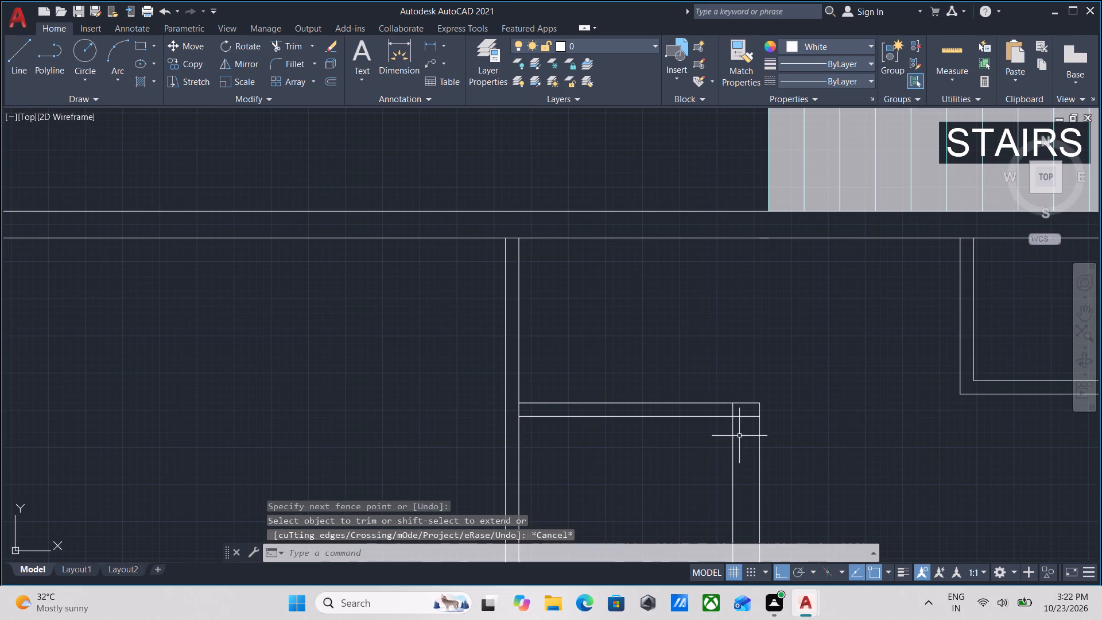
text(TR)
key(Return)
click(740, 436)
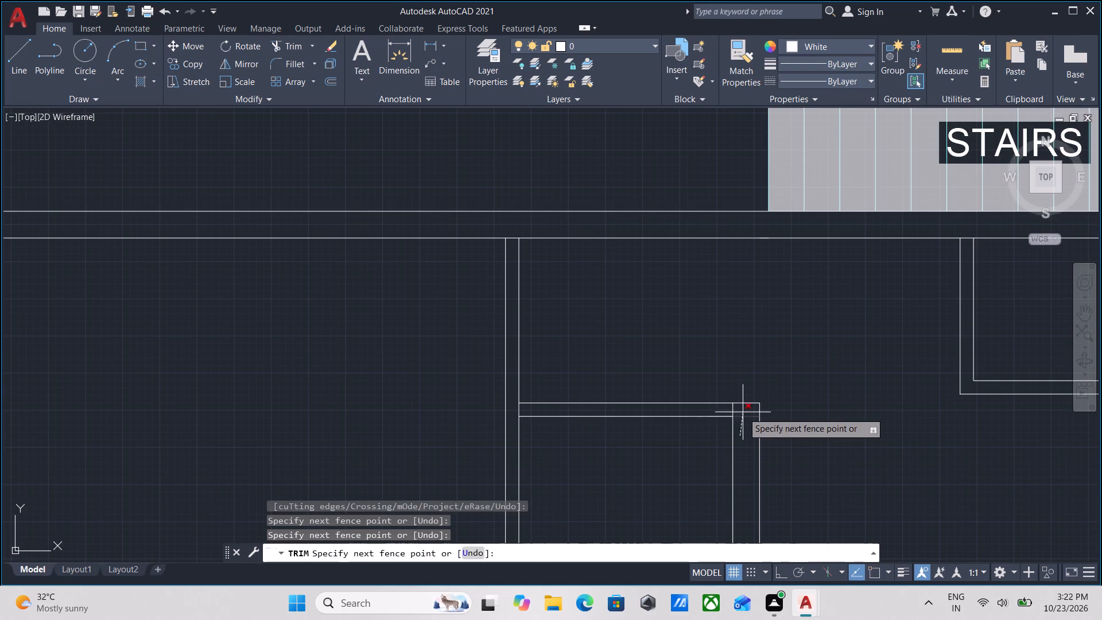
click(743, 412)
click(742, 412)
click(739, 412)
click(725, 412)
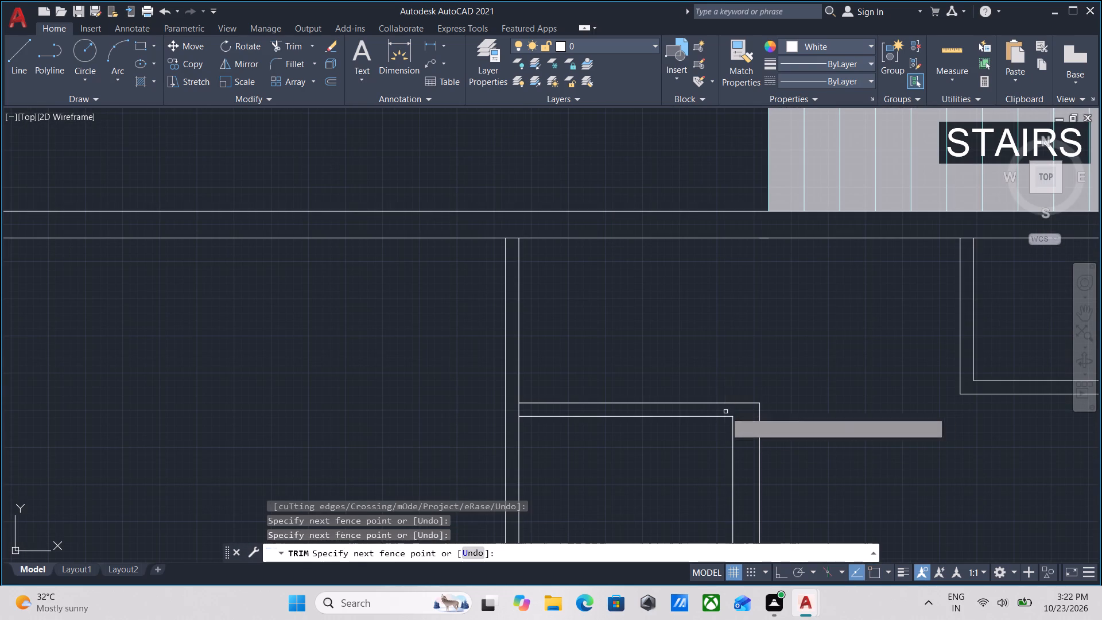
key(Escape)
Examine the second plan's new room layout alongside the furnished first plan.
scroll(735, 412, down, 3)
middle_drag(712, 434, 721, 474)
scroll(641, 452, down, 1)
middle_drag(646, 447, 674, 428)
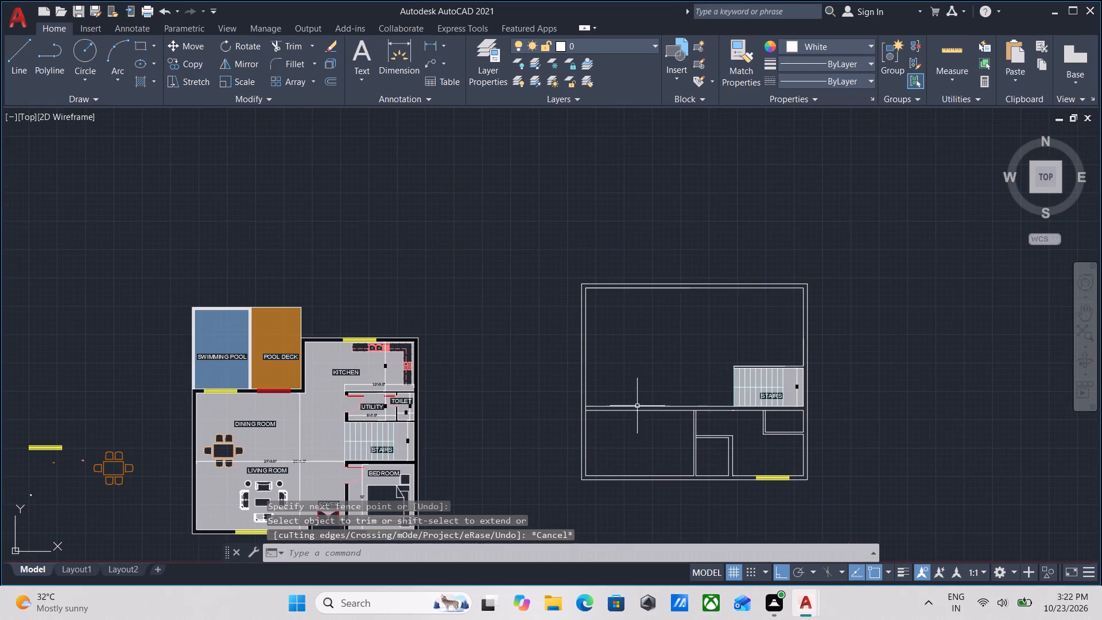
scroll(635, 404, up, 1)
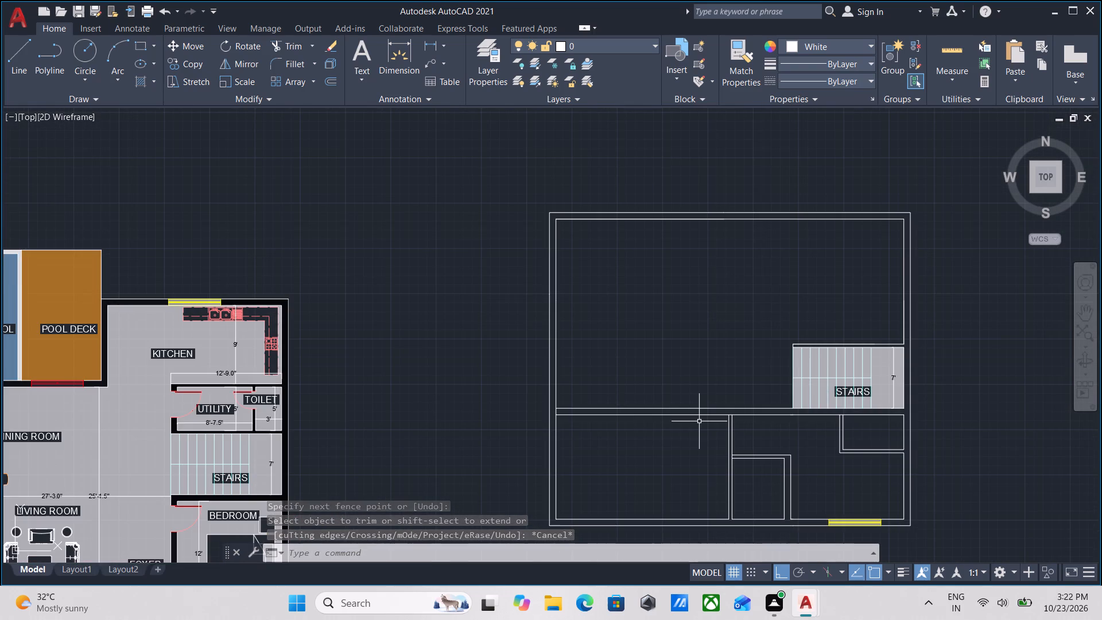
scroll(699, 421, down, 1)
middle_drag(699, 425, 699, 451)
scroll(638, 398, up, 1)
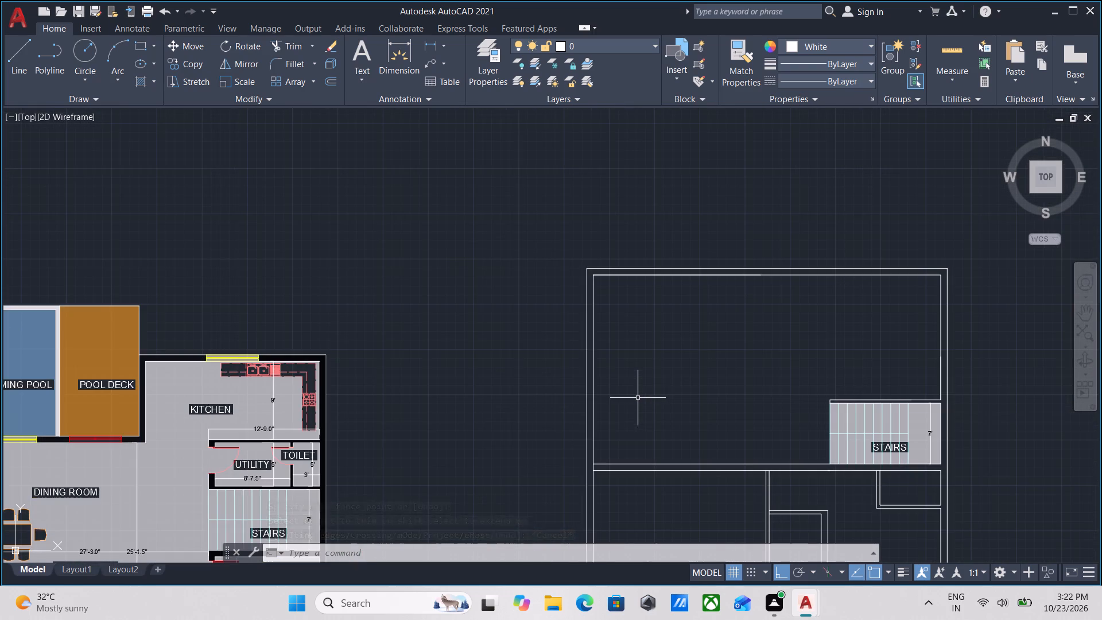
scroll(638, 398, down, 1)
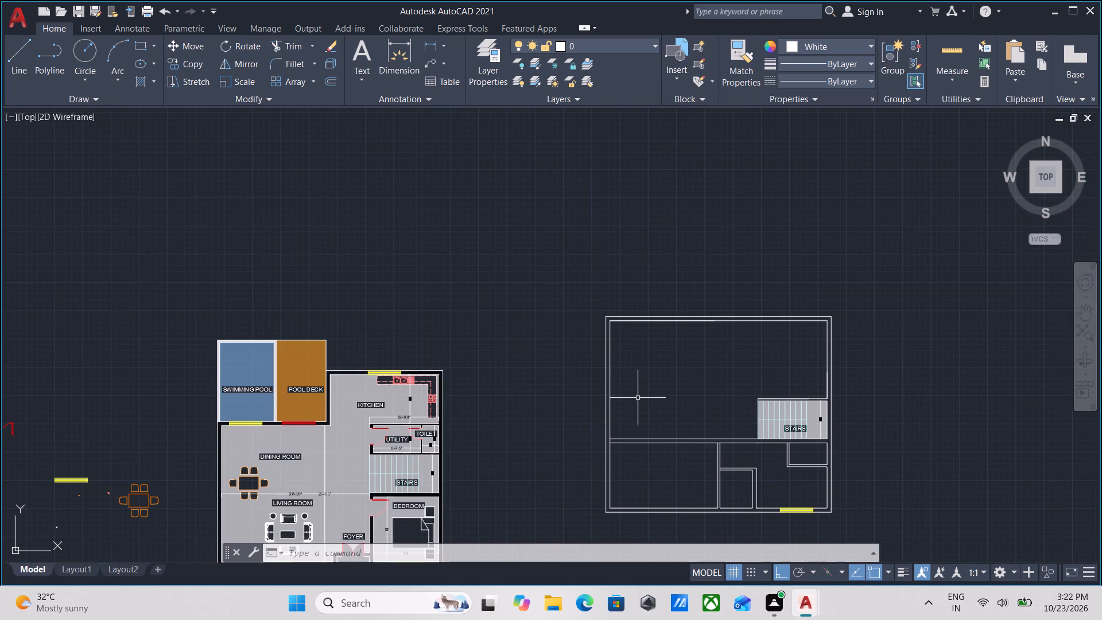
middle_drag(639, 385, 646, 342)
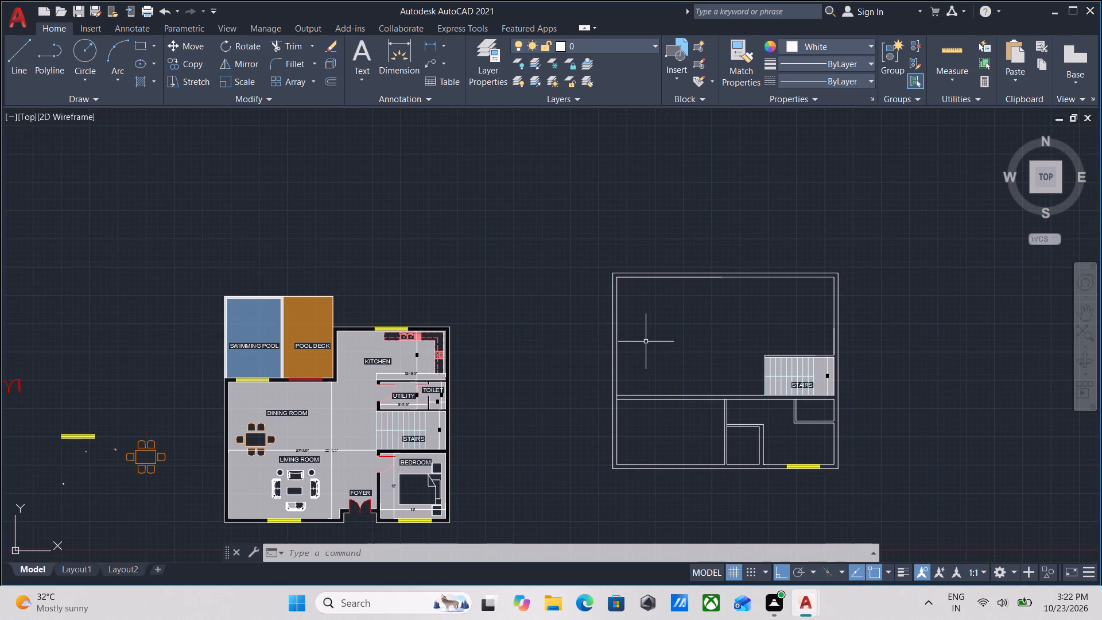
Draw a 4.5" line across the cross partition at the inner face of the thick vertical wall.
scroll(717, 438, up, 2)
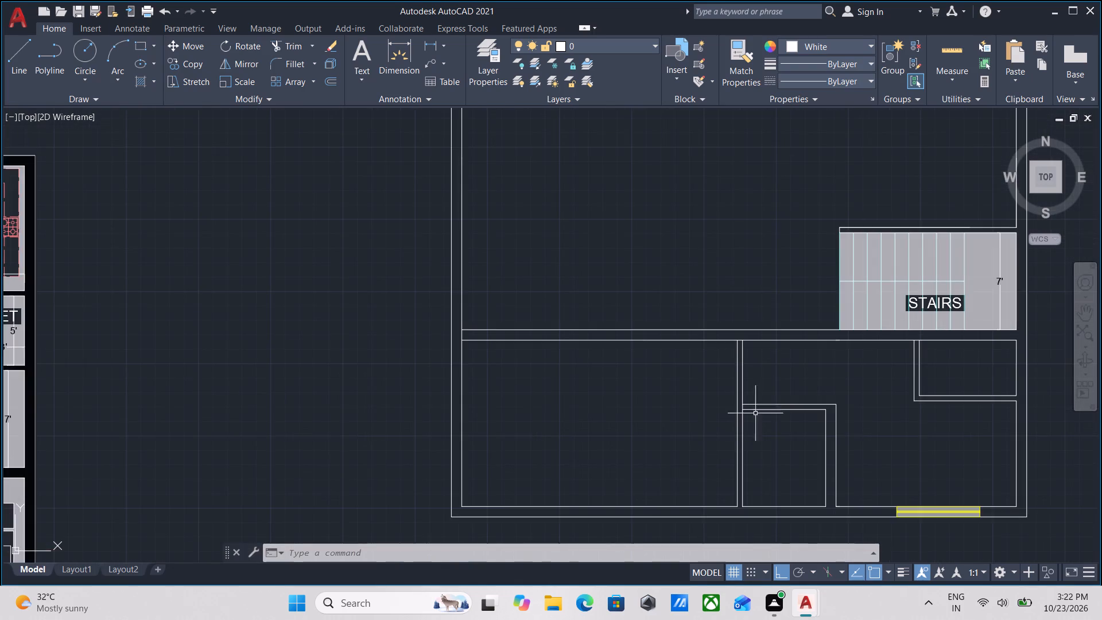
scroll(759, 405, up, 2)
scroll(759, 405, down, 2)
middle_drag(759, 405, 758, 412)
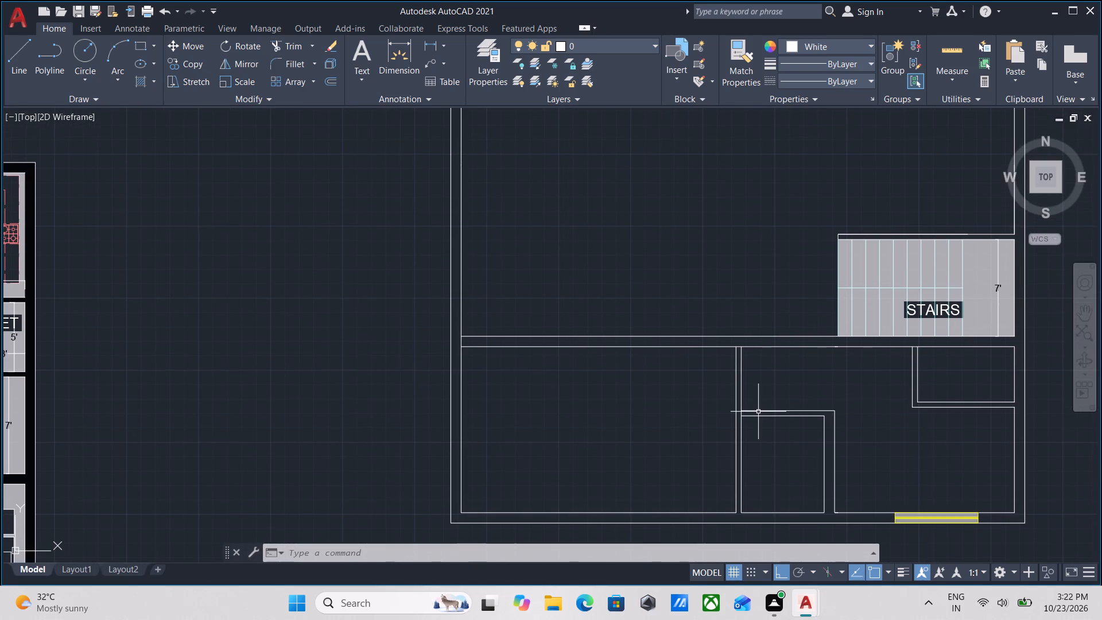
key(l)
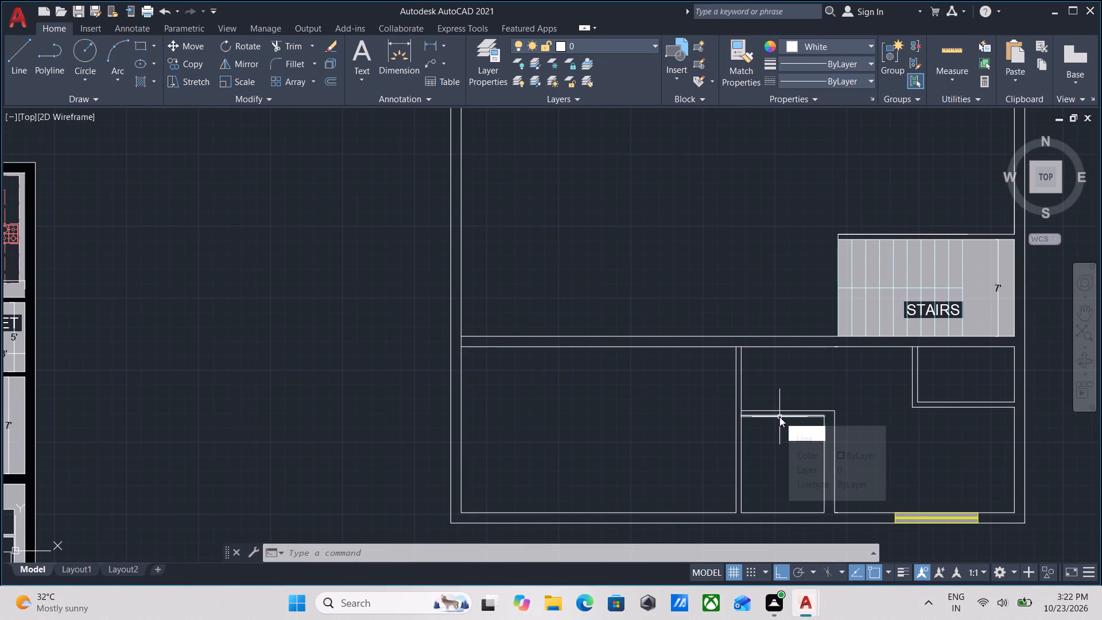
key(Return)
scroll(817, 417, up, 1)
click(828, 418)
scroll(828, 410, up, 2)
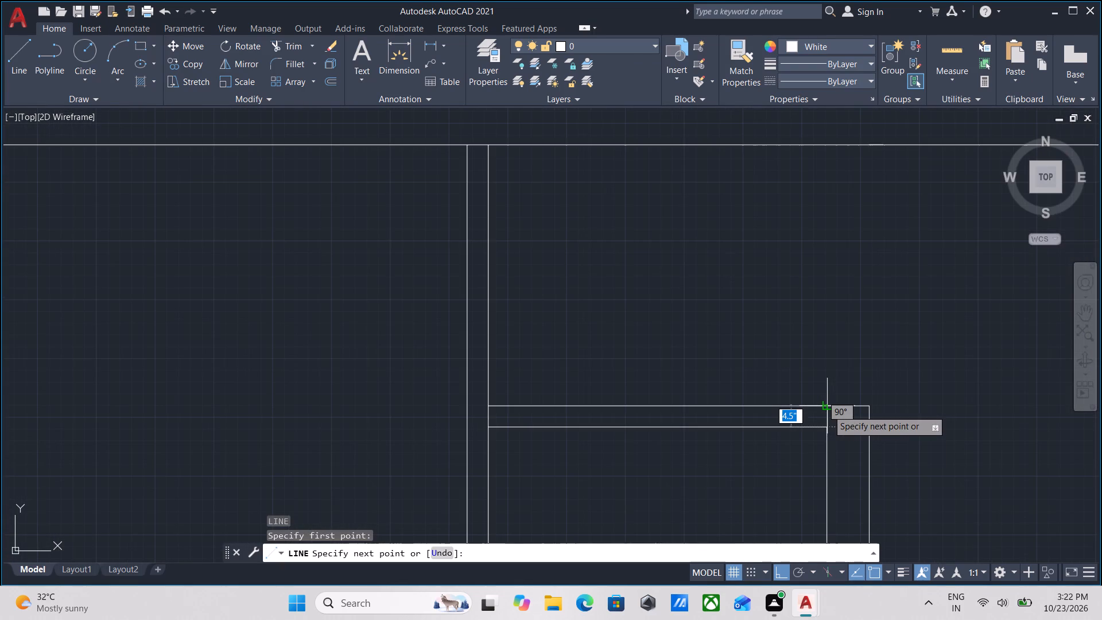
click(828, 409)
scroll(828, 409, up, 3)
key(Escape)
Offset the short line 2' west along the cross partition to mark a door opening.
drag(841, 439, 826, 437)
click(762, 421)
key(o)
key(Return)
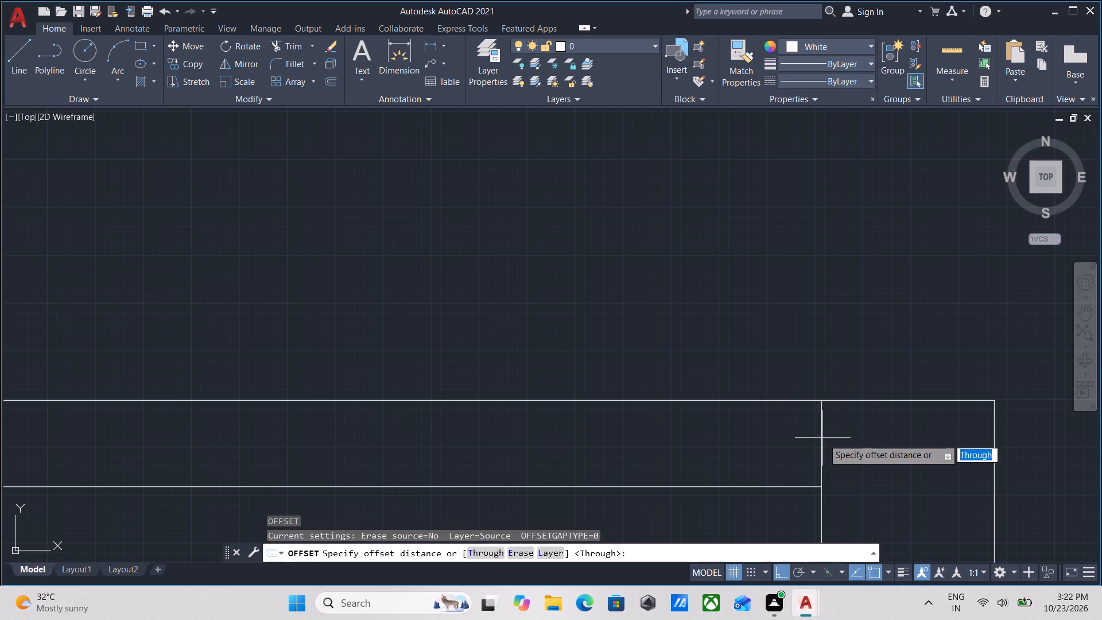
click(824, 441)
click(640, 432)
scroll(837, 437, down, 1)
middle_drag(837, 437, 885, 404)
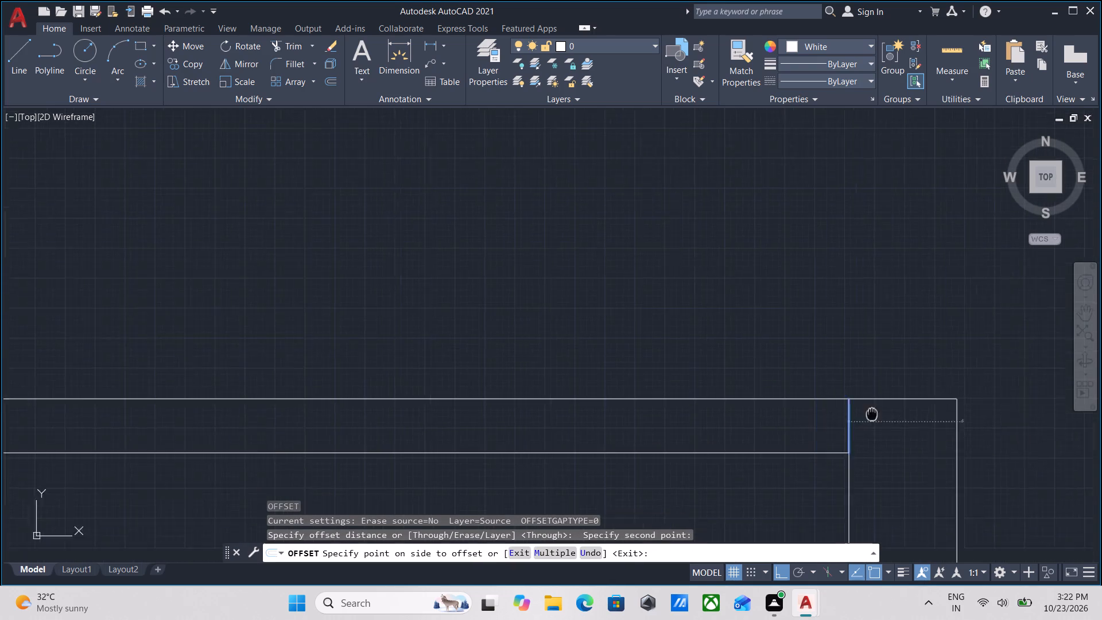
middle_drag(885, 404, 904, 387)
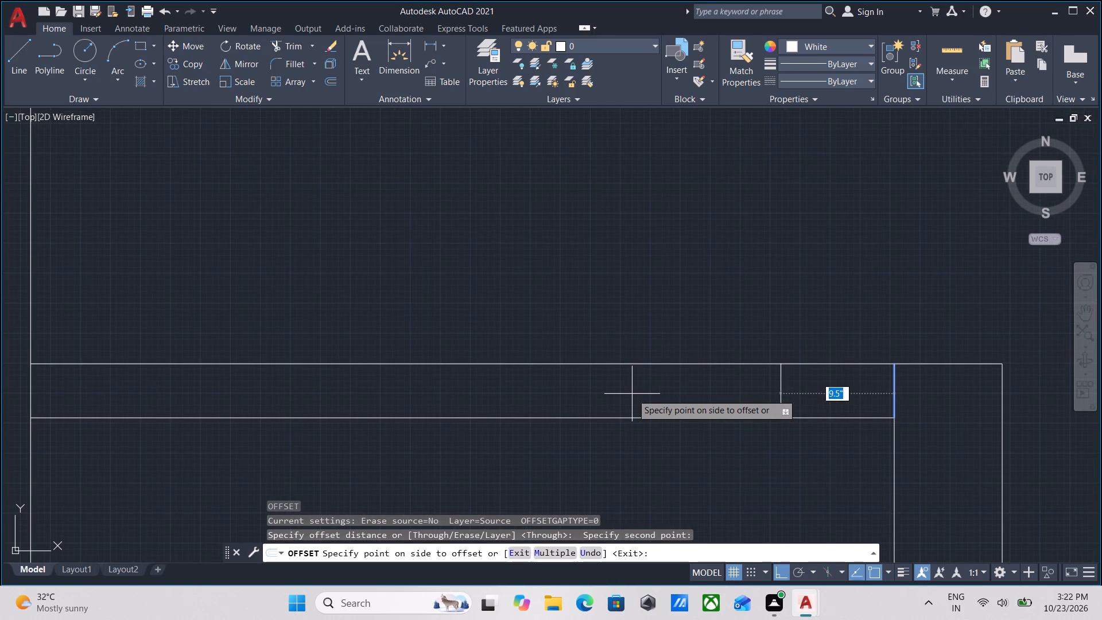
text(2')
key(Return)
scroll(632, 394, down, 2)
key(Escape)
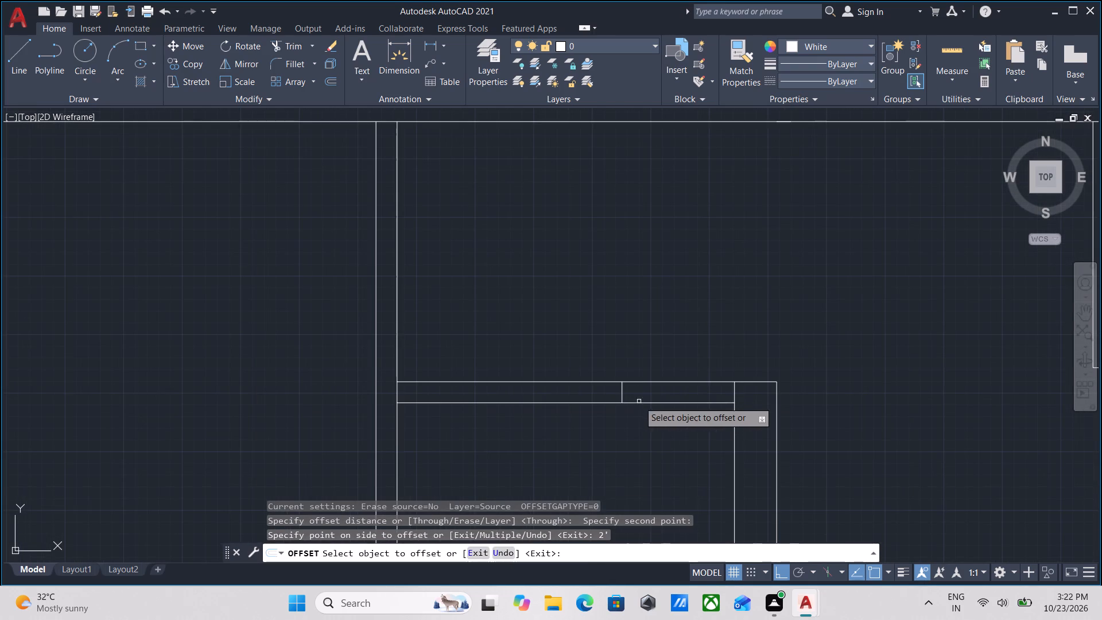
Trim both cross partition lines between the two short lines to cut the 2' door opening.
text(TR)
key(Return)
click(660, 433)
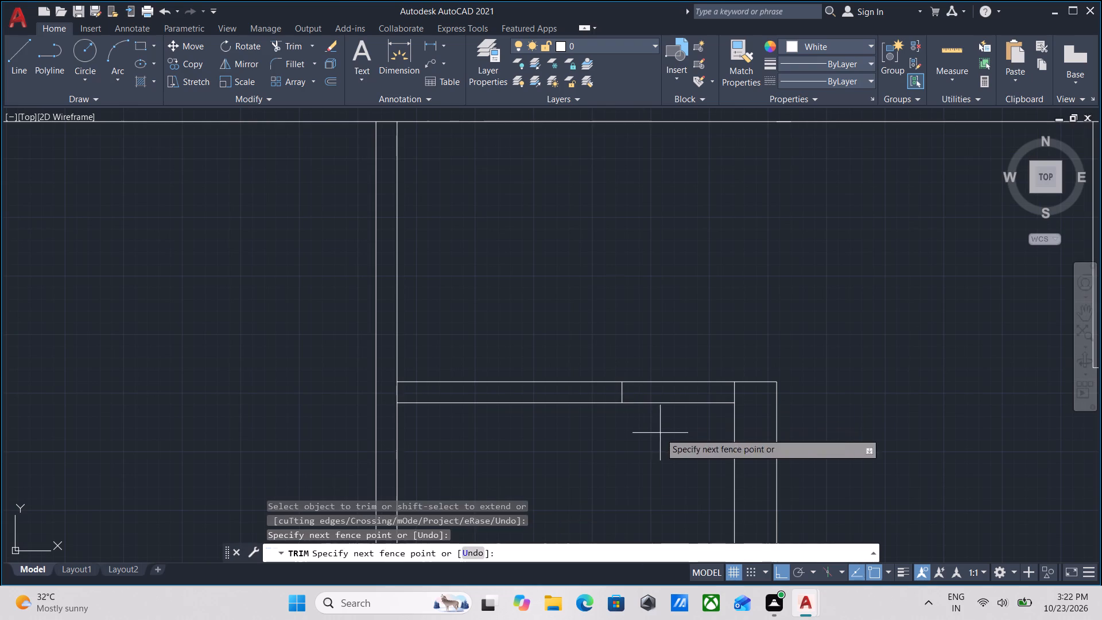
click(665, 346)
Trim the vertical thin partition's east line between the two lines of the cross partition at their junction.
scroll(665, 346, down, 2)
middle_drag(665, 350, 668, 395)
scroll(585, 412, up, 2)
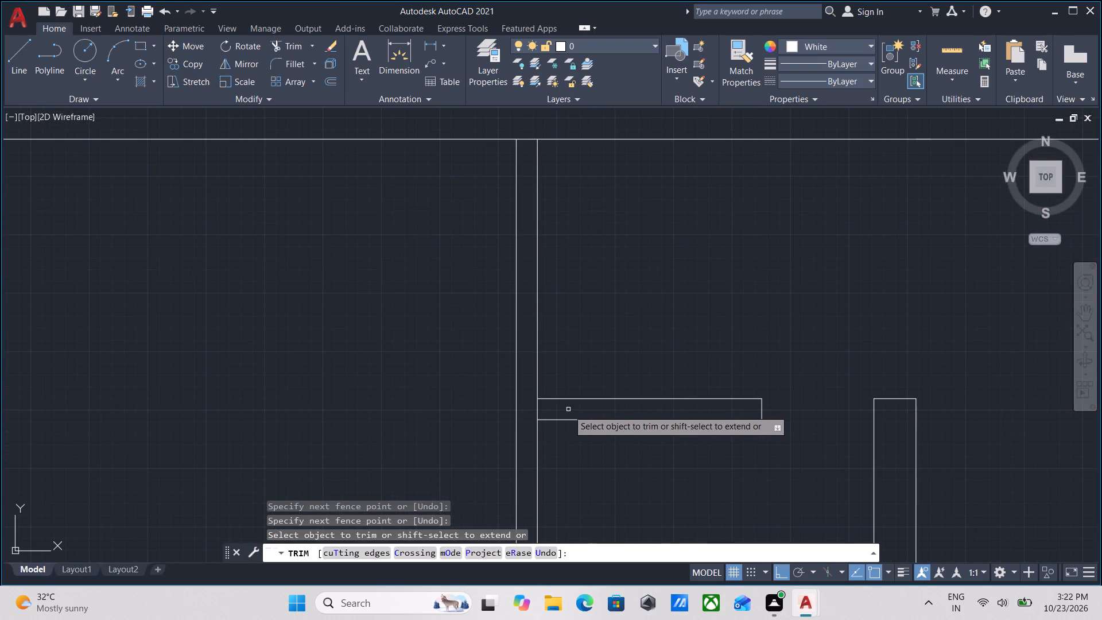
click(568, 410)
click(530, 410)
Trim the thick horizontal wall's south line between the two lines of the vertical thin partition at their junction.
scroll(537, 404, down, 2)
scroll(593, 339, down, 1)
middle_drag(593, 339, 607, 365)
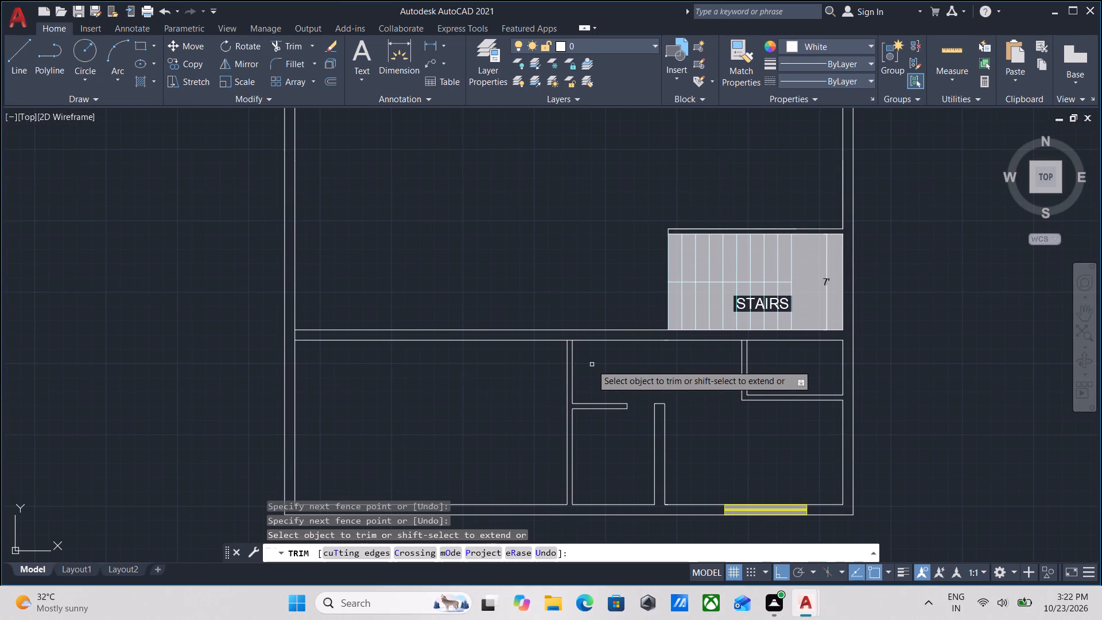
scroll(557, 327, up, 2)
scroll(607, 360, down, 1)
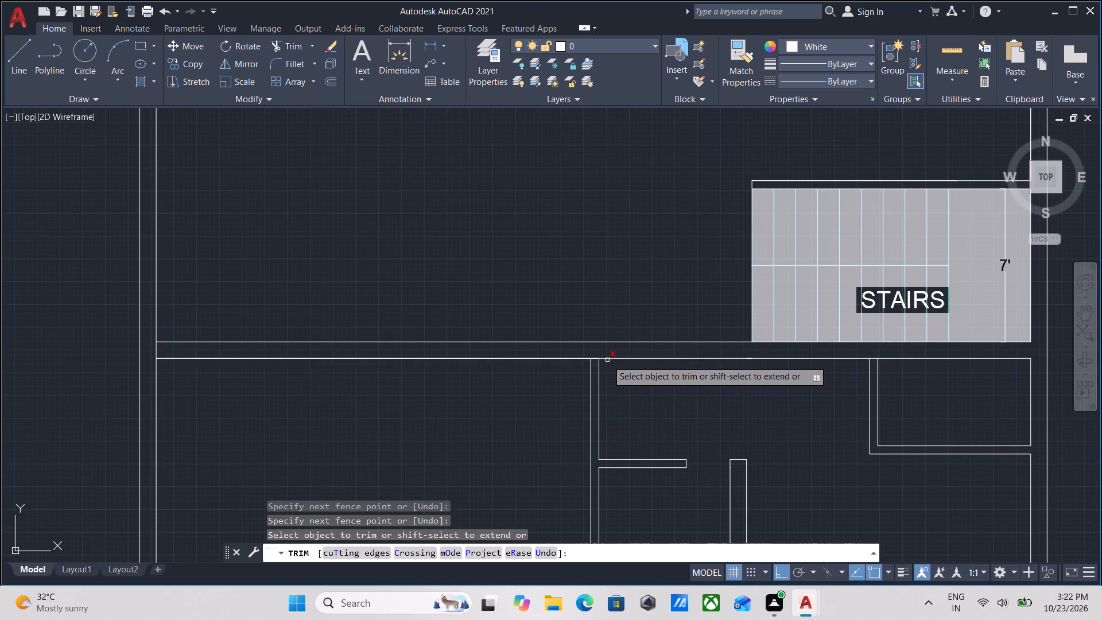
scroll(599, 358, up, 2)
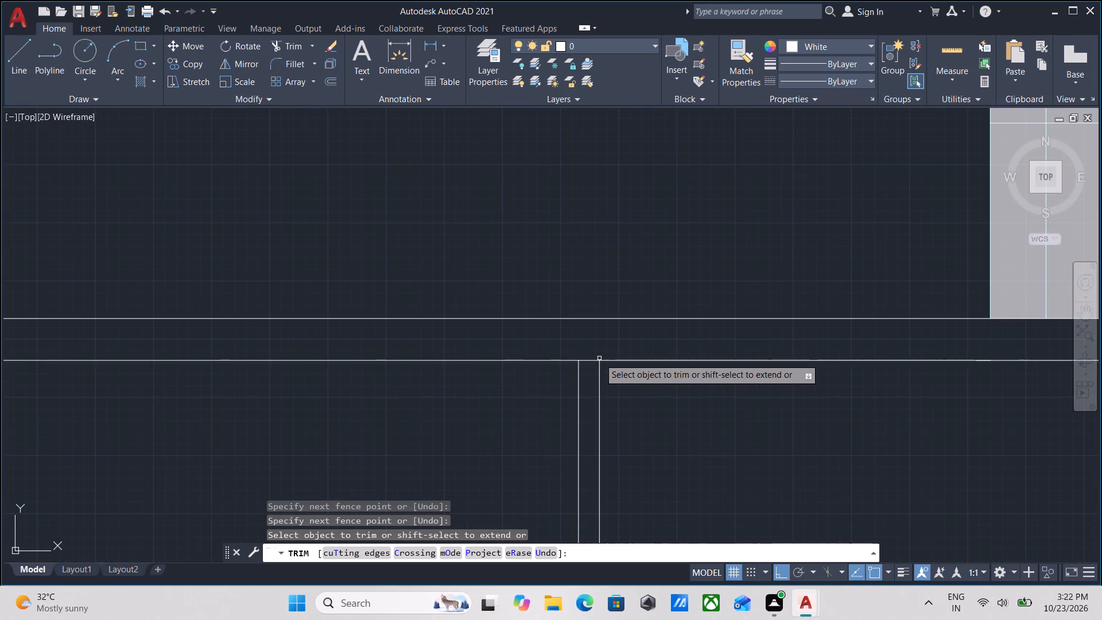
click(589, 373)
click(589, 348)
key(Escape)
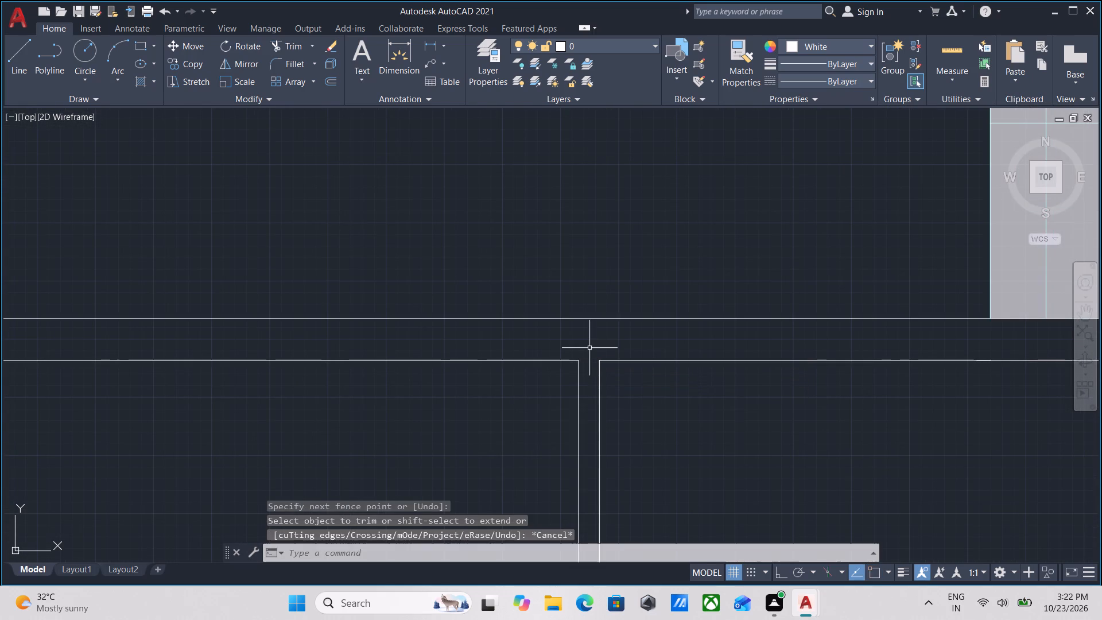
Draw a short line across the thick horizontal wall in line with the vertical thin partition's east face.
key(l)
key(Return)
scroll(589, 348, up, 1)
click(607, 368)
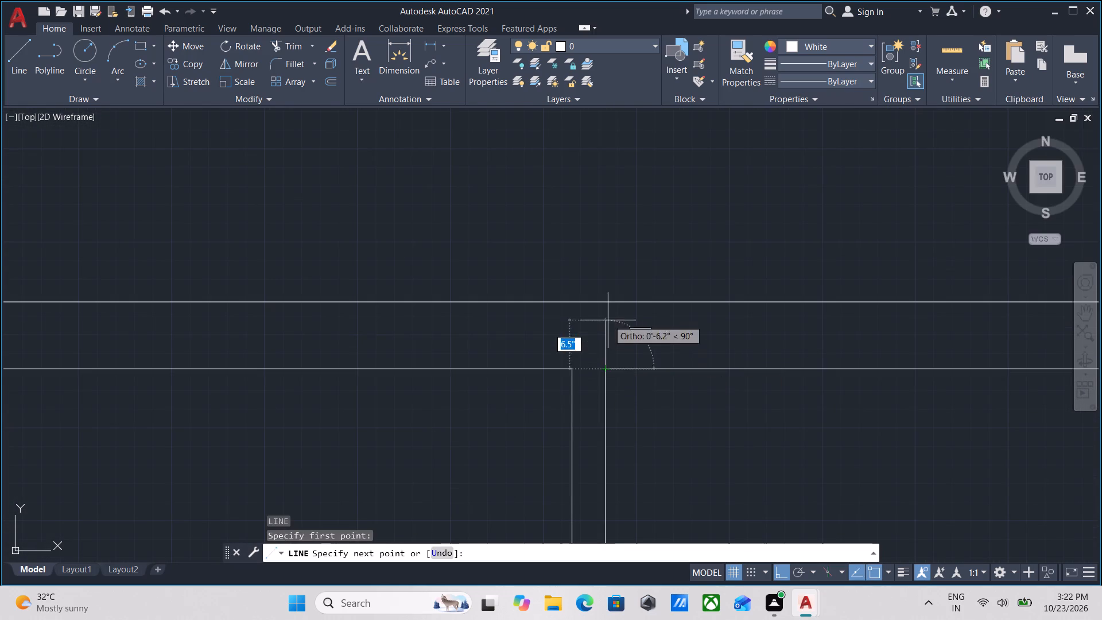
click(608, 297)
key(Escape)
Offset the short line 3' east along the thick horizontal wall to mark a door opening.
drag(631, 348, 607, 338)
click(568, 321)
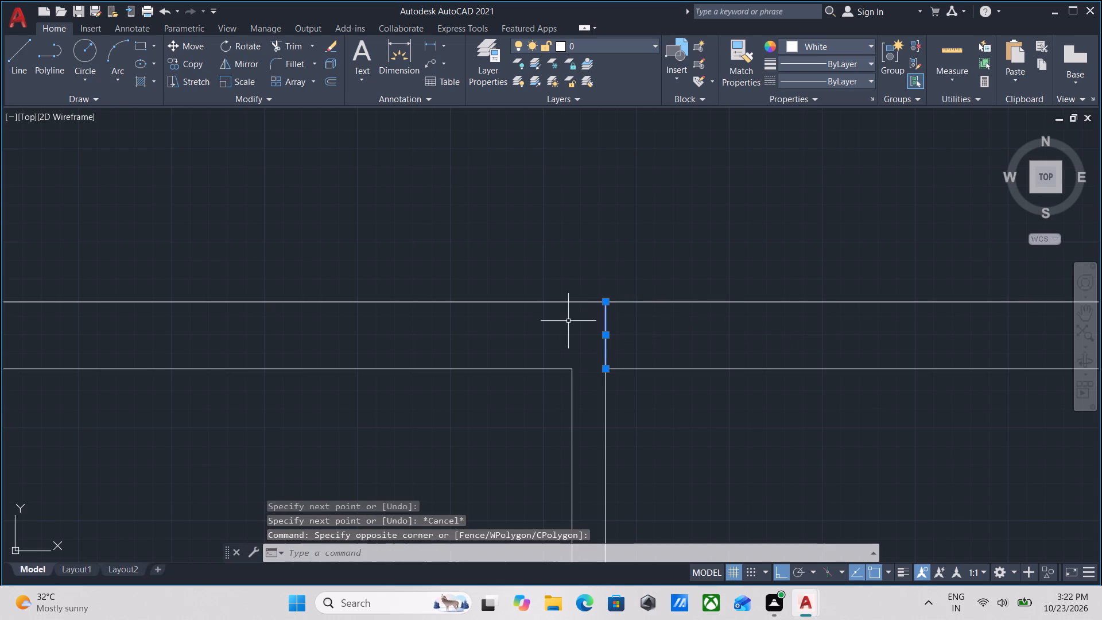
key(o)
key(Return)
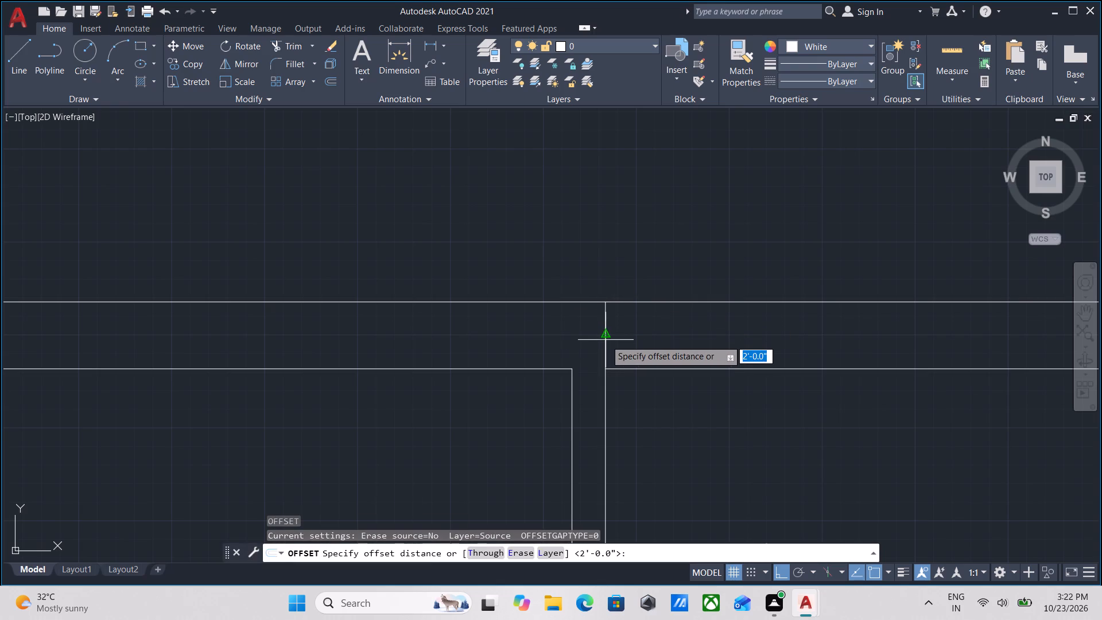
click(606, 336)
click(739, 337)
text(3')
key(Return)
scroll(715, 339, down, 2)
middle_drag(715, 339, 662, 355)
key(Escape)
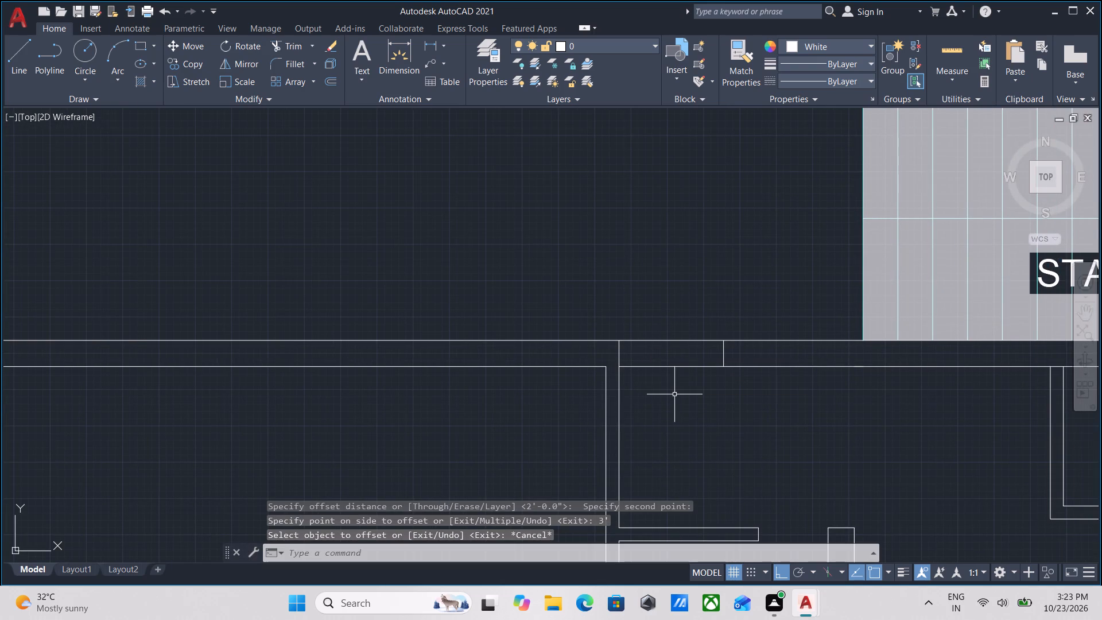
Trim both lines of the thick horizontal wall between the two short lines to cut the 3' door opening.
text(TR)
key(Return)
click(674, 395)
click(674, 284)
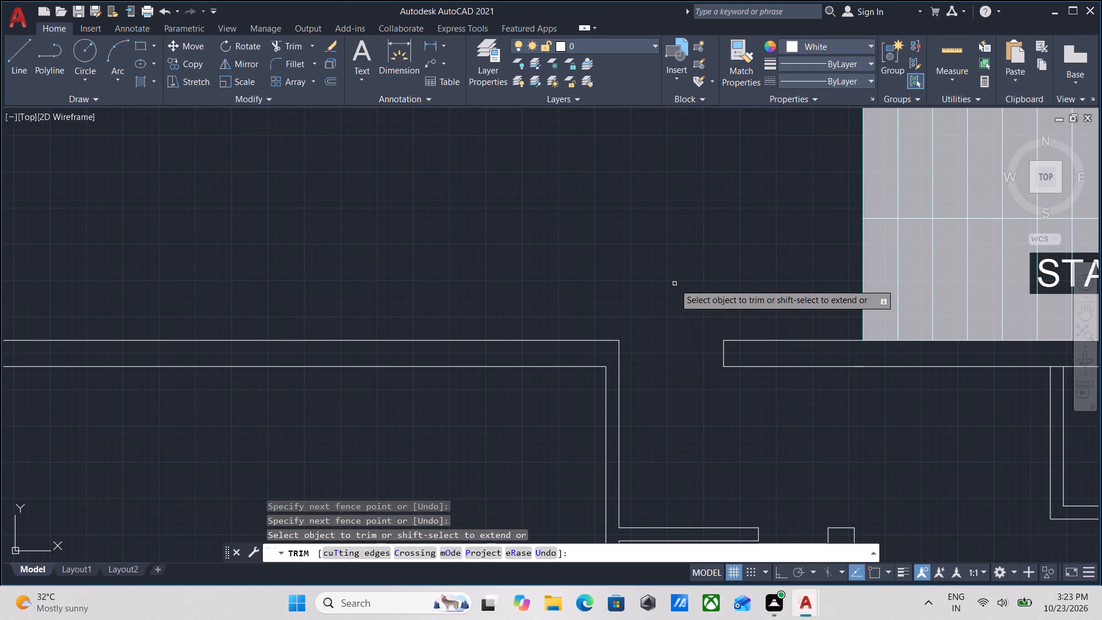
scroll(674, 284, down, 2)
middle_drag(674, 284, 674, 315)
middle_drag(659, 389, 712, 381)
middle_drag(631, 362, 634, 362)
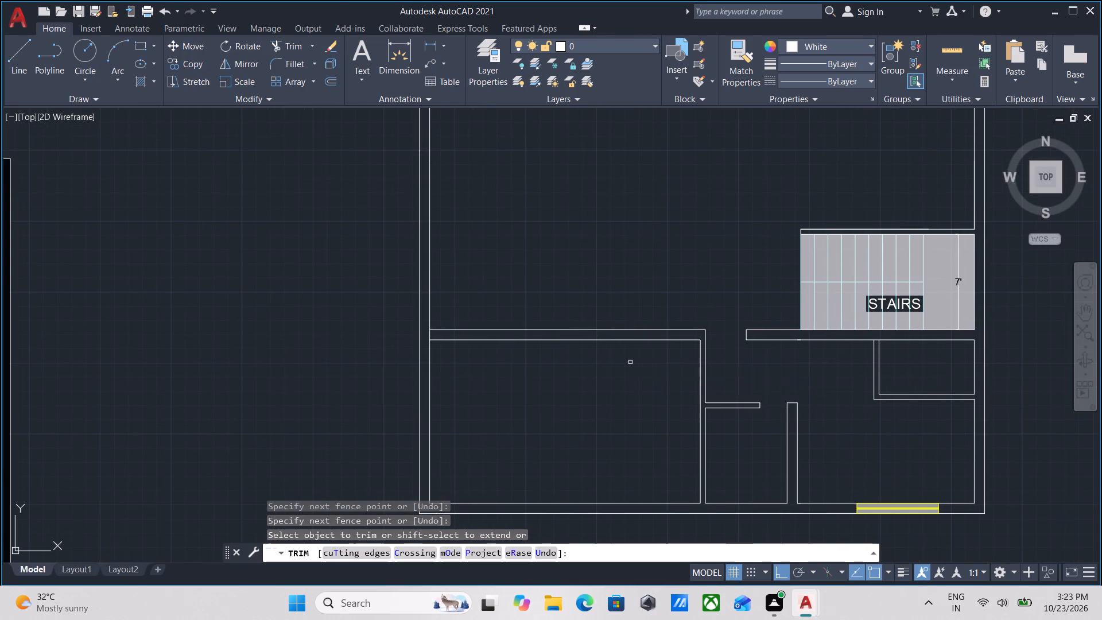
middle_drag(634, 362, 708, 370)
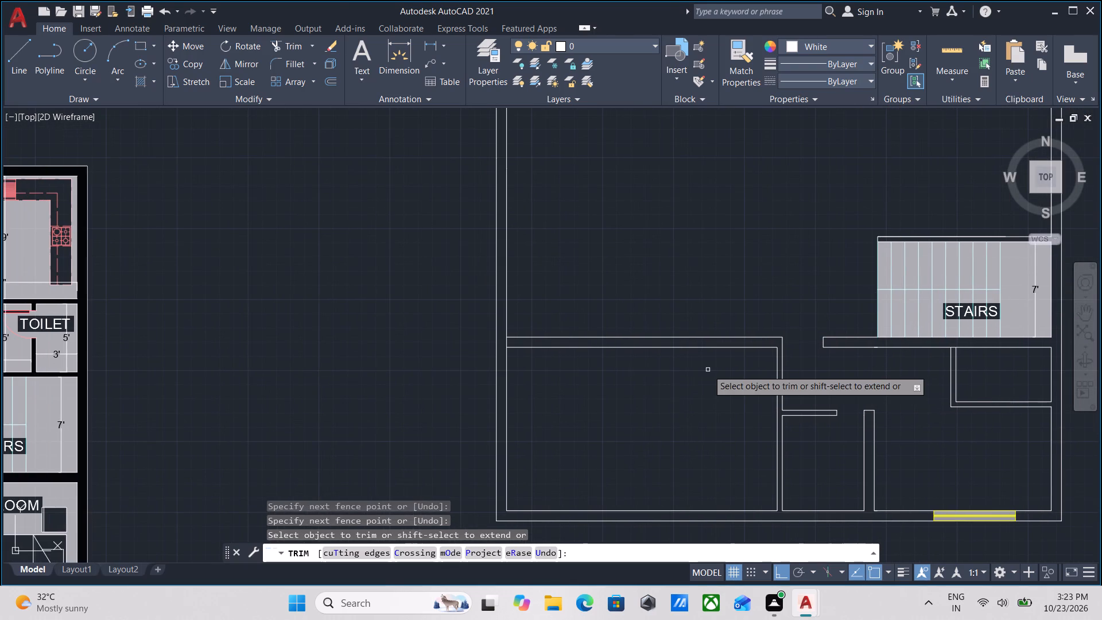
key(Escape)
Draw a short line across the thick horizontal wall in line with the vertical thin partition's west face.
scroll(708, 361, up, 2)
middle_drag(708, 361, 692, 395)
key(l)
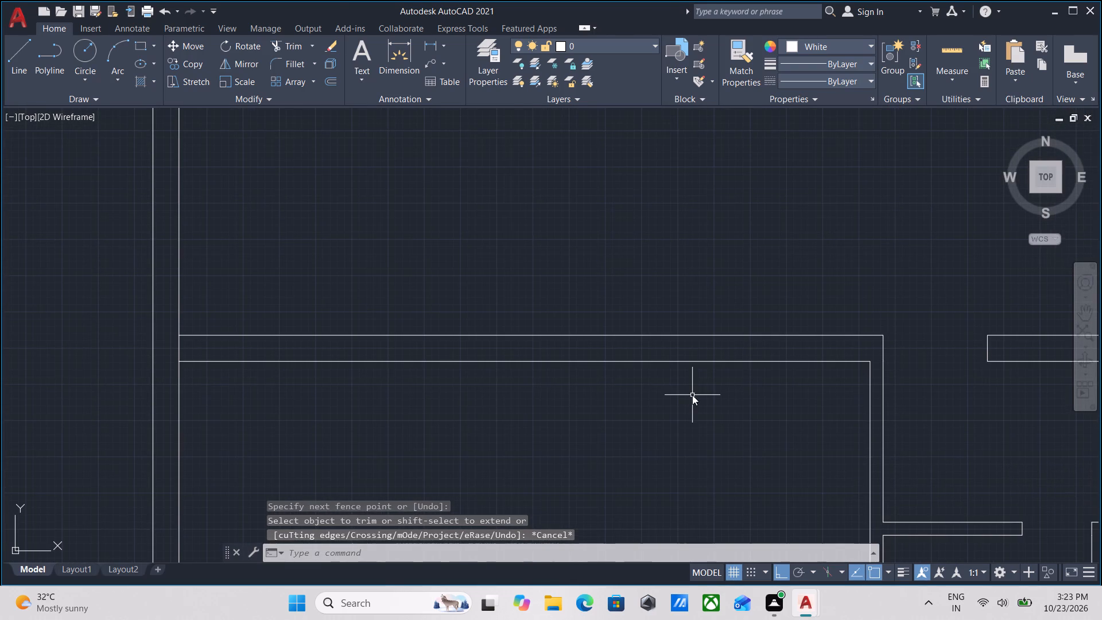
key(Return)
scroll(782, 369, up, 1)
click(922, 362)
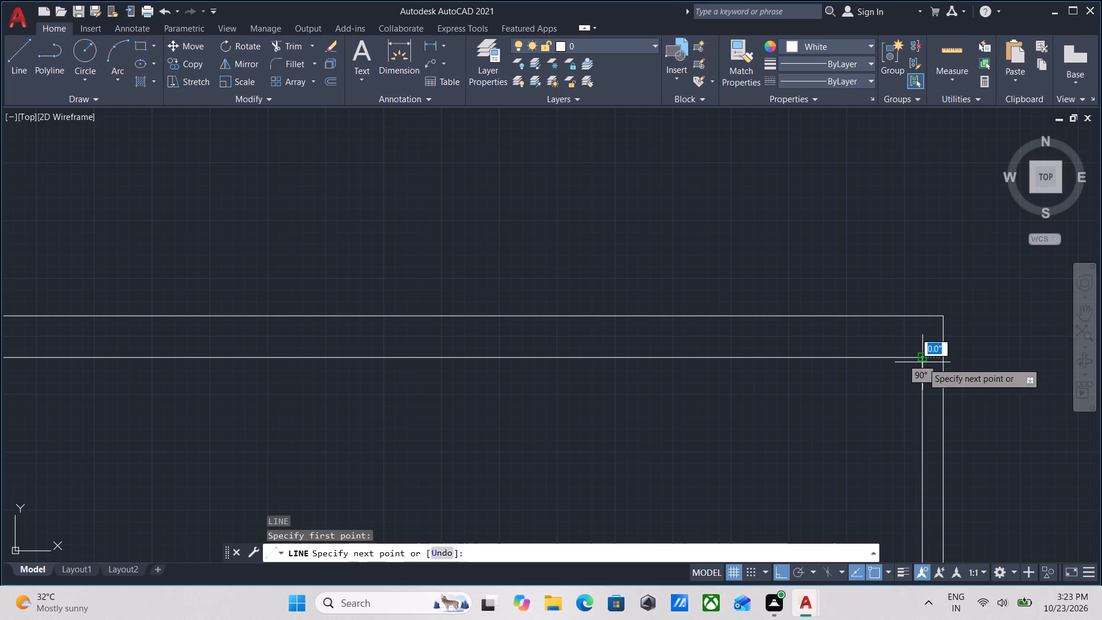
click(922, 315)
key(Escape)
Offset this short line 2' west along the thick horizontal wall to mark the near jamb of another door.
click(928, 340)
click(883, 332)
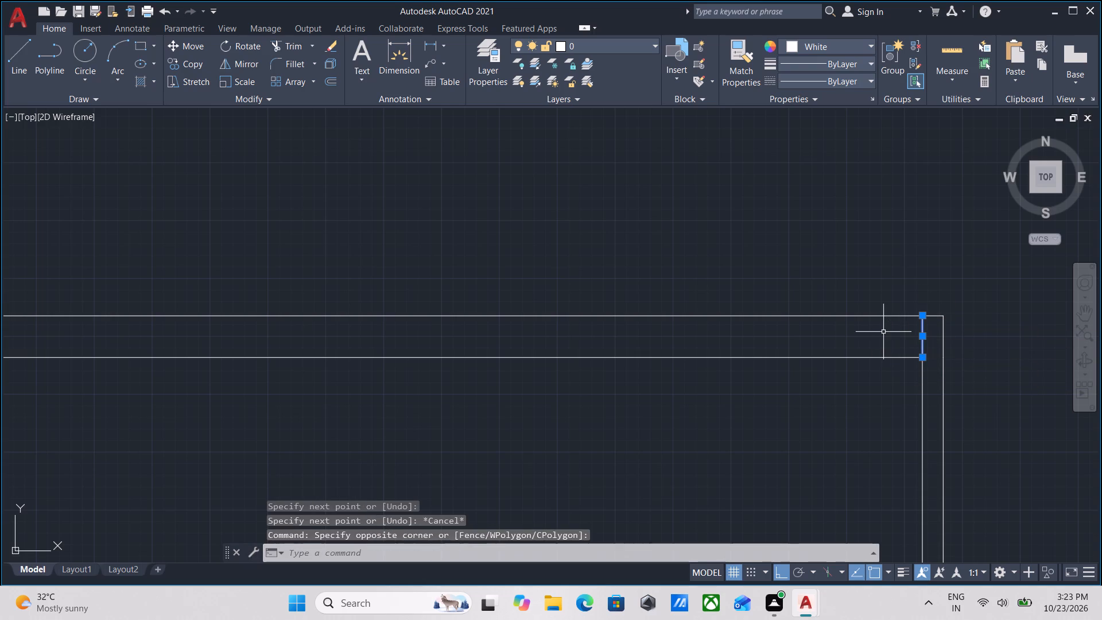
key(o)
key(Return)
click(919, 340)
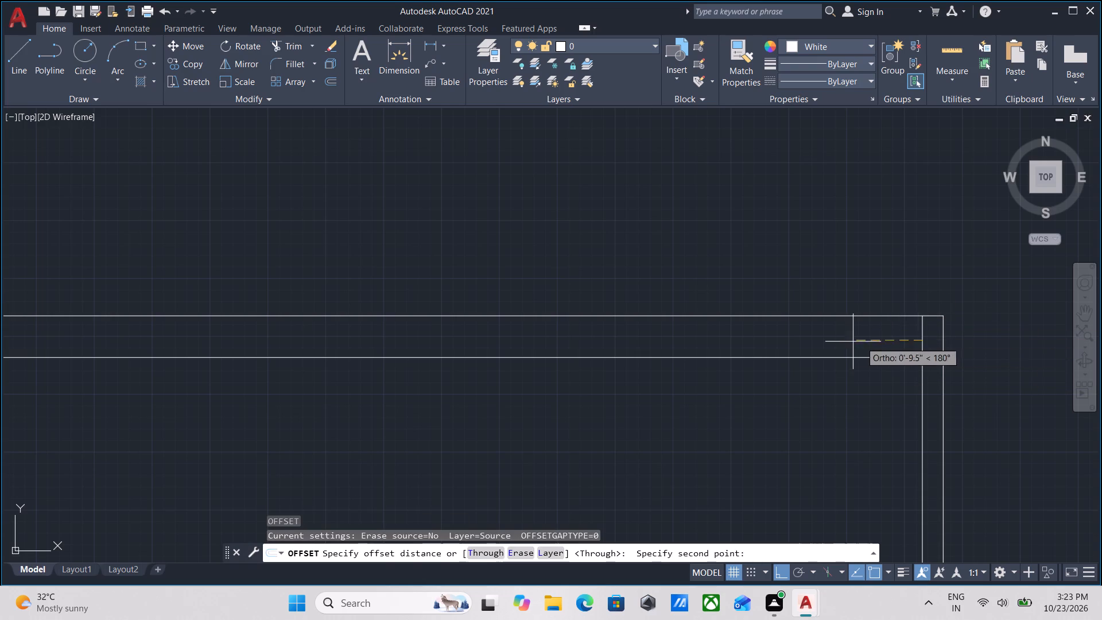
click(841, 343)
text(2')
key(Return)
Offset the near jamb line 3' west to mark the far jamb of the door opening.
click(811, 344)
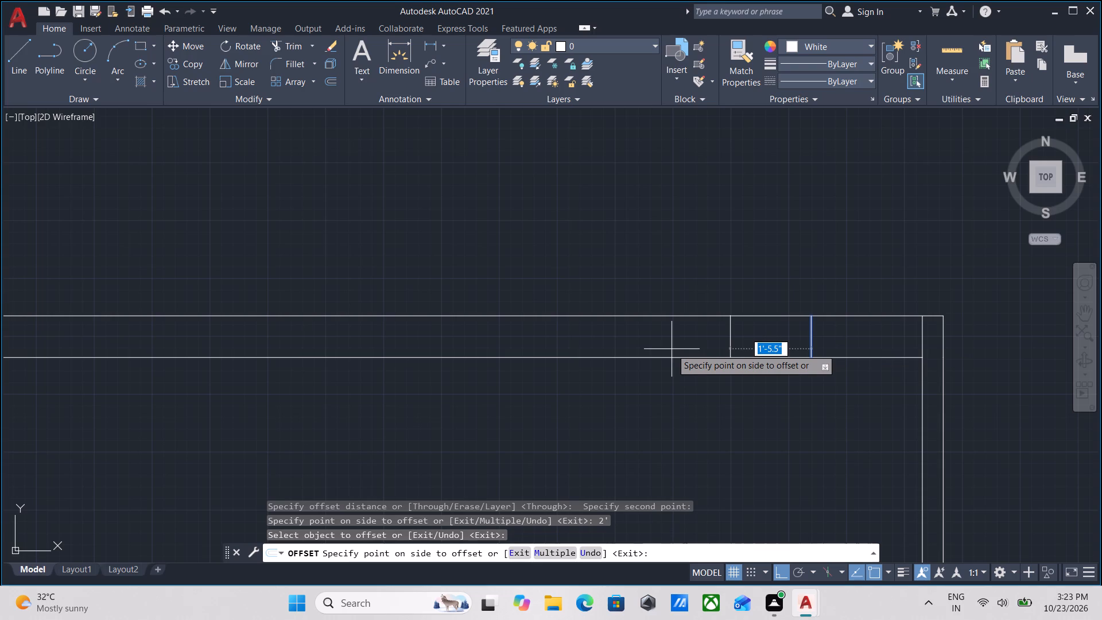
text(3')
key(Return)
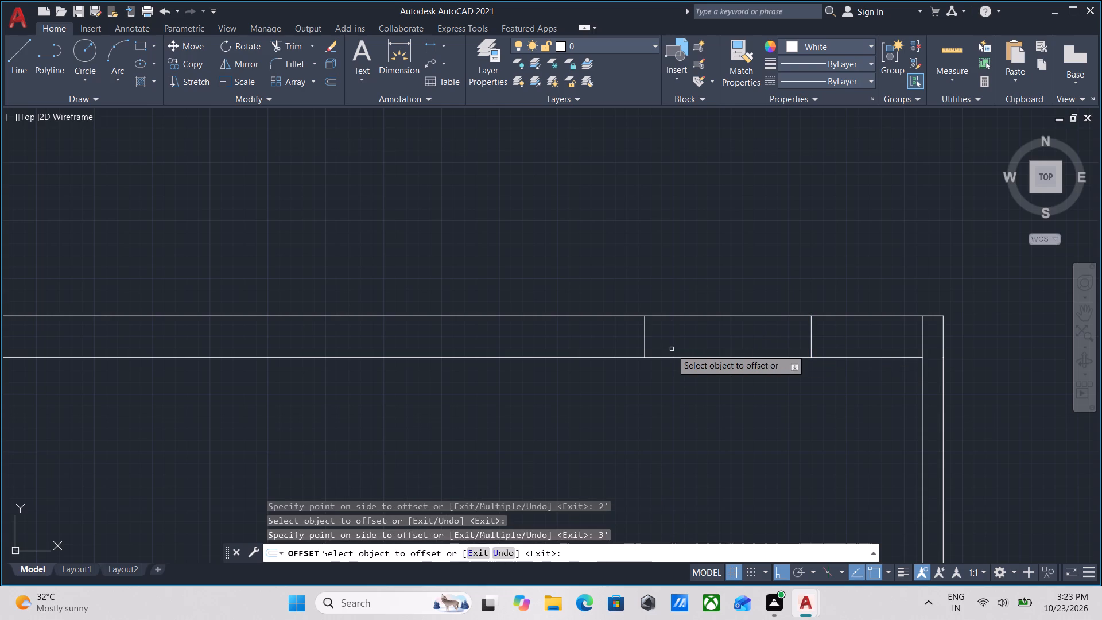
key(Escape)
Trim both lines of the thick horizontal wall between the two jamb lines to cut the 3' door opening.
text(TR)
key(Return)
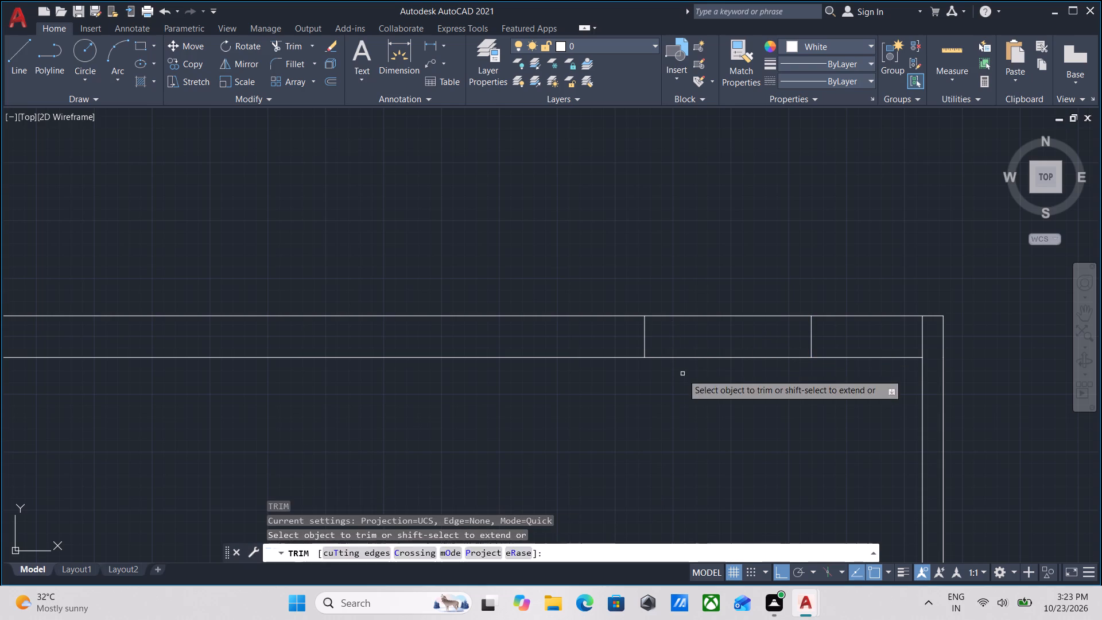
click(707, 380)
click(720, 261)
Trim away the short construction line across the wall at the vertical thin partition's corner.
click(893, 337)
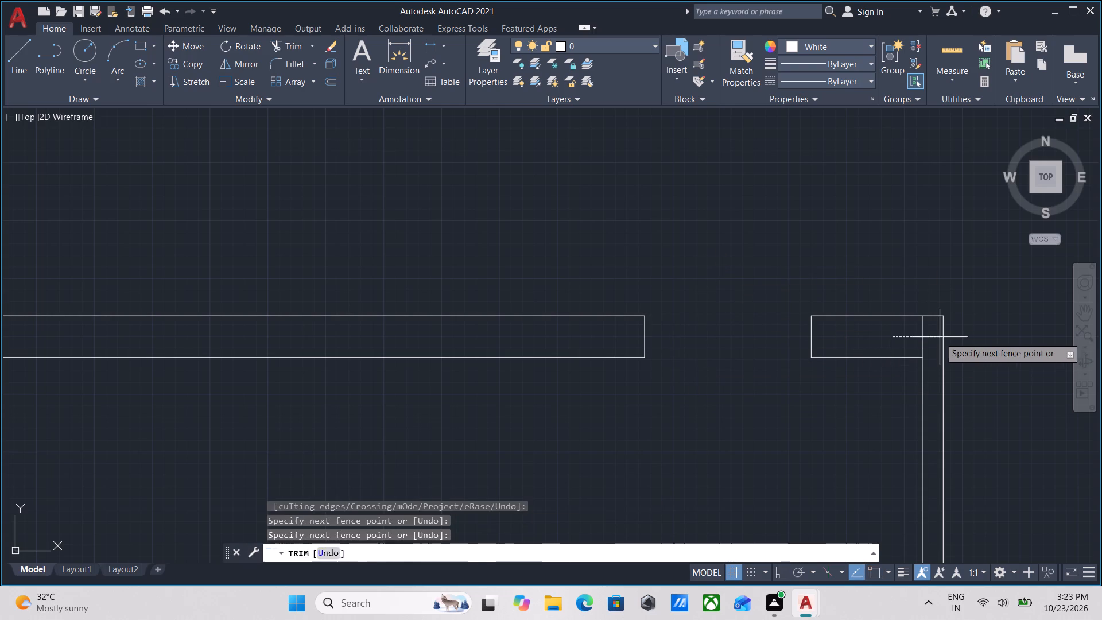
click(929, 337)
key(Escape)
Measure the width of the new door opening with a linear dimension without placing it.
scroll(847, 336, down, 2)
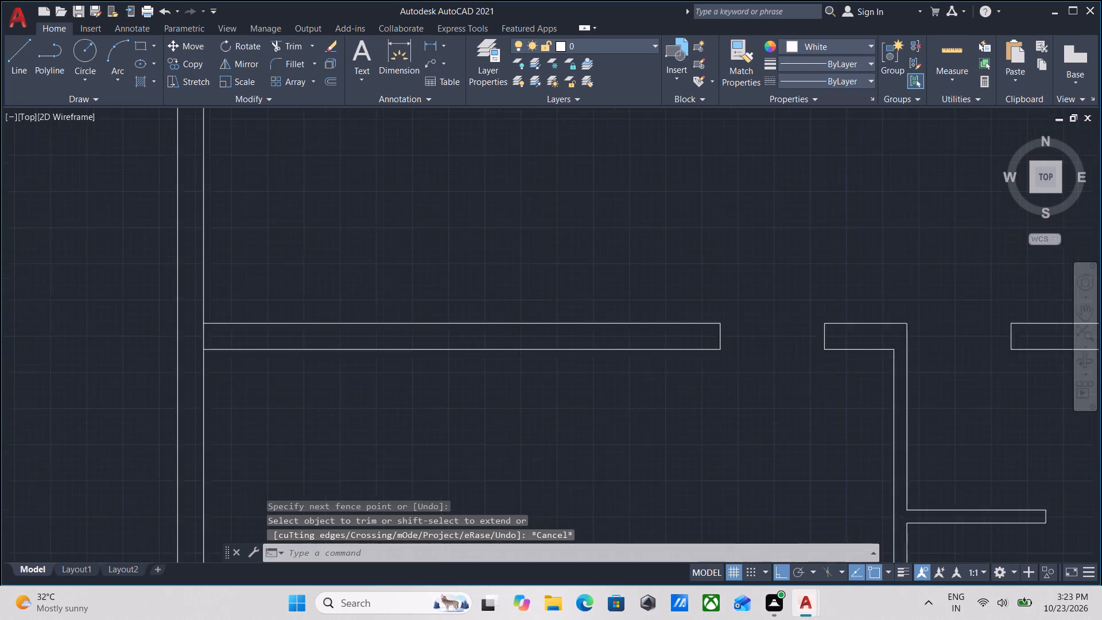
scroll(758, 339, up, 2)
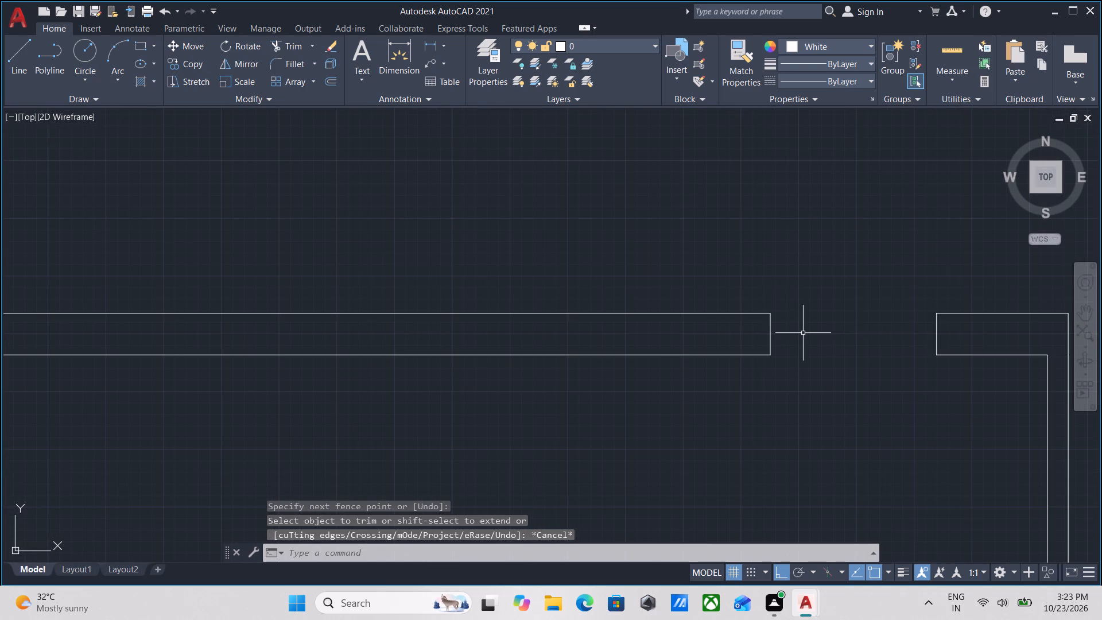
key(d)
text(LI)
key(Return)
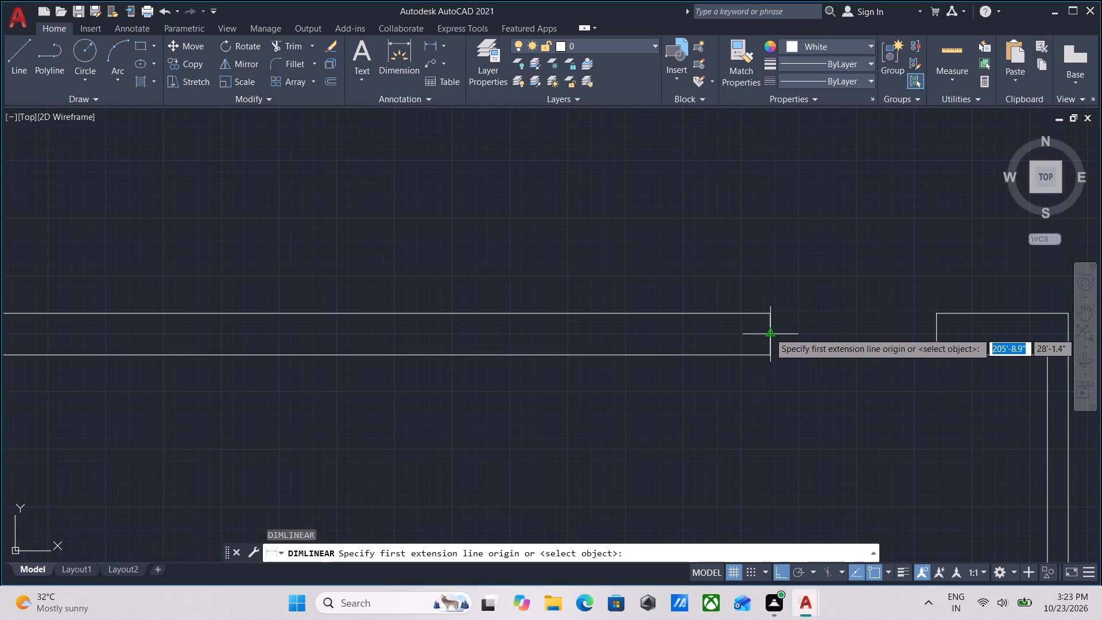
click(769, 332)
click(933, 333)
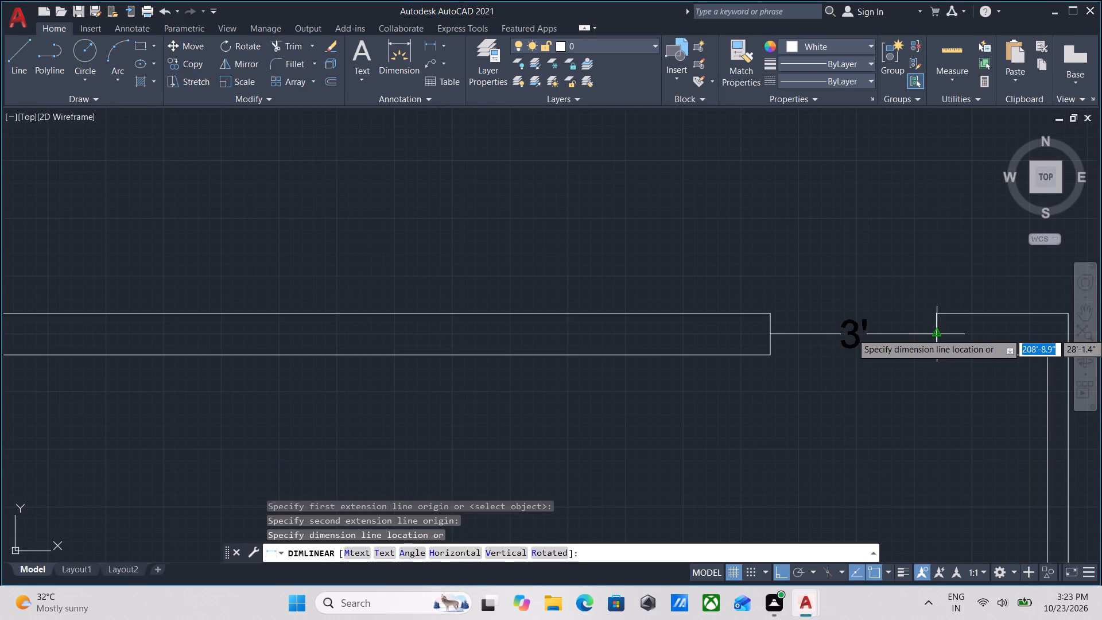
key(Escape)
Offset the opening's west jamb line 6" west to mark a wider opening.
scroll(870, 334, down, 1)
click(831, 336)
click(802, 331)
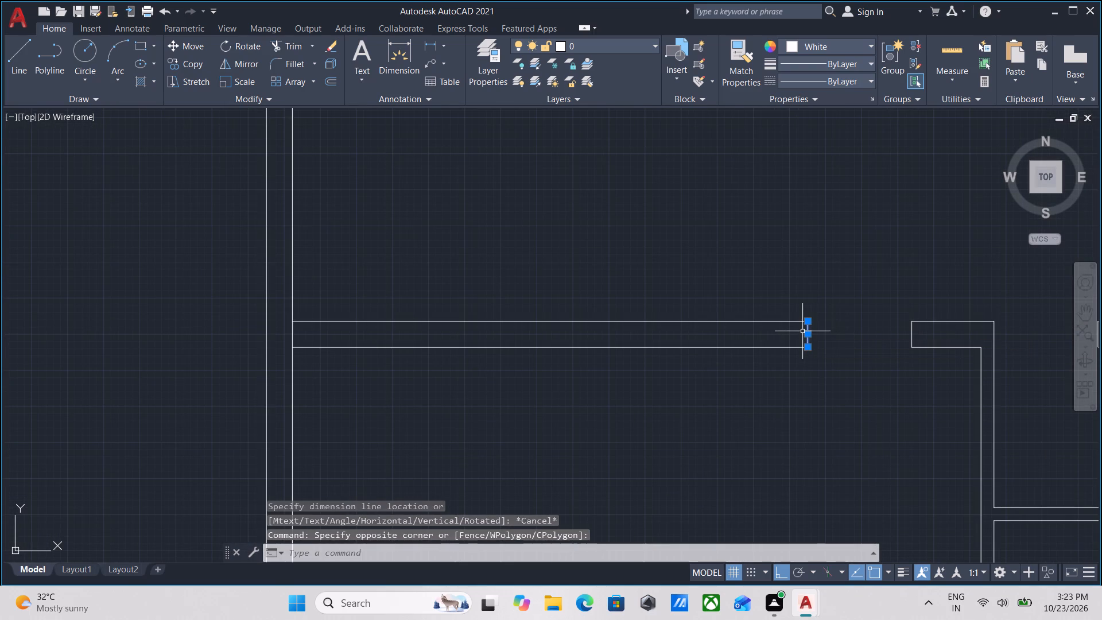
key(o)
key(Return)
click(809, 332)
click(782, 332)
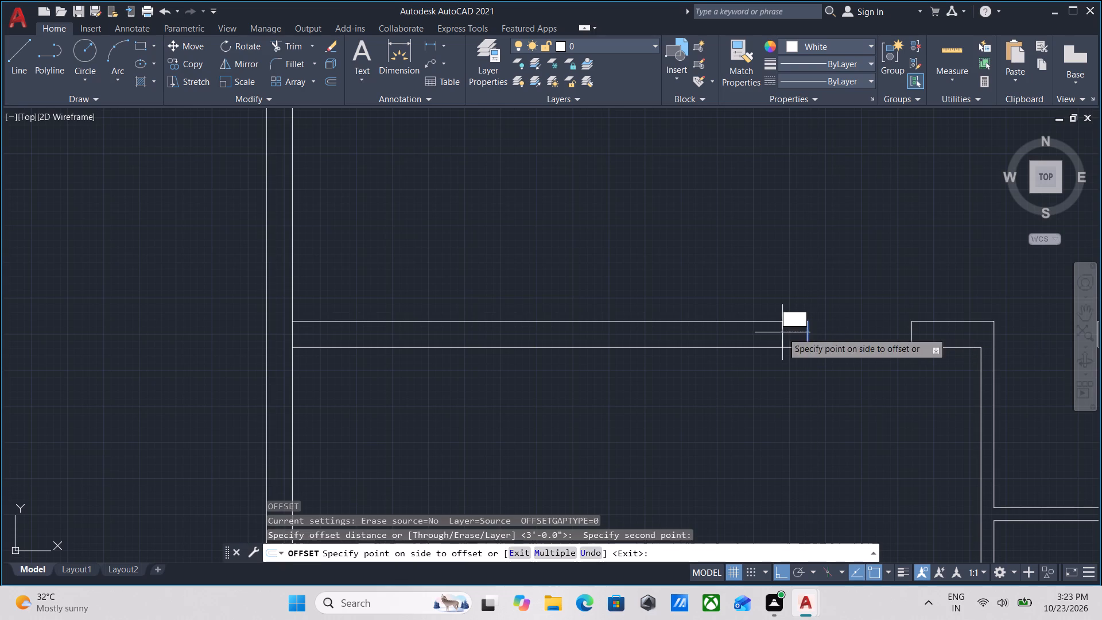
key(6)
key(shift+quotedbl)
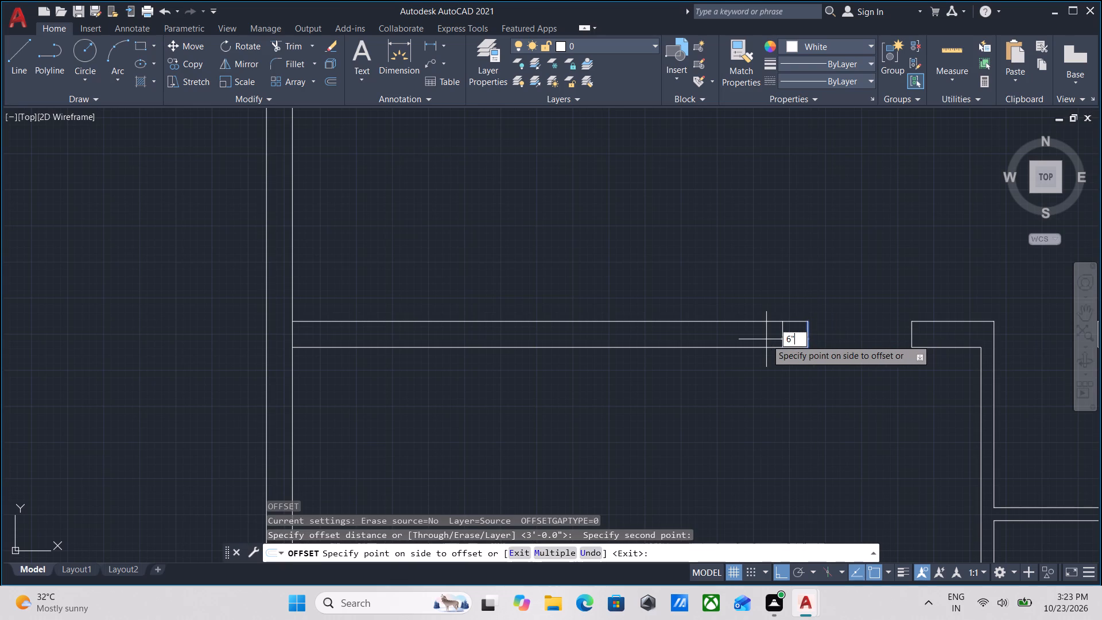
key(Return)
key(Escape)
Trim the 6" wall end beyond the new jamb line, including the former west jamb line.
scroll(822, 367, up, 1)
middle_drag(822, 367, 790, 400)
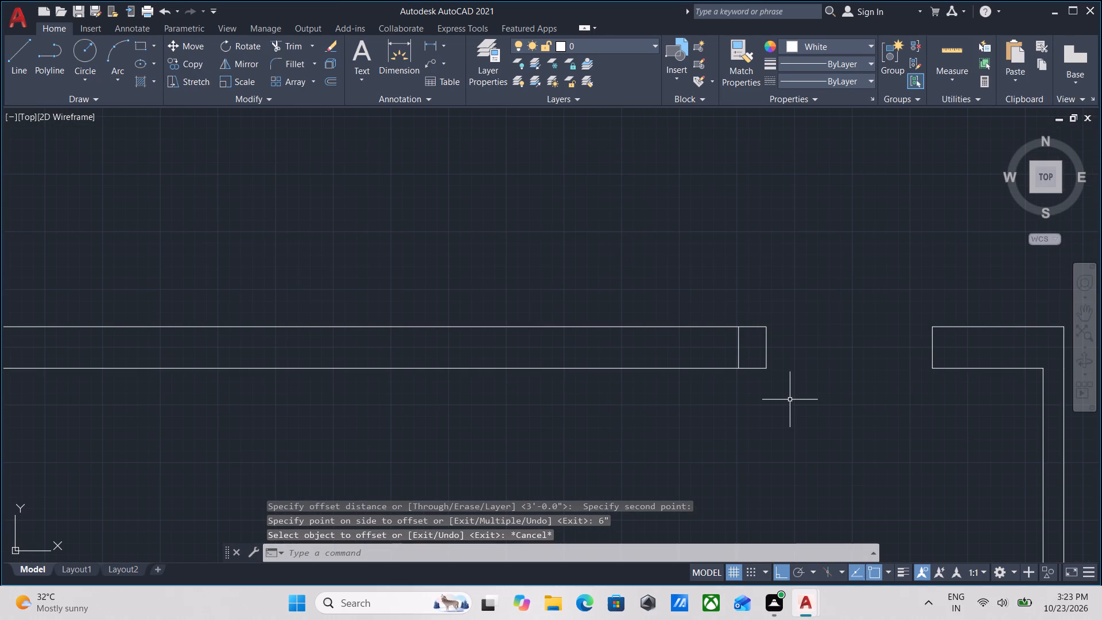
text(TR)
key(Return)
click(767, 392)
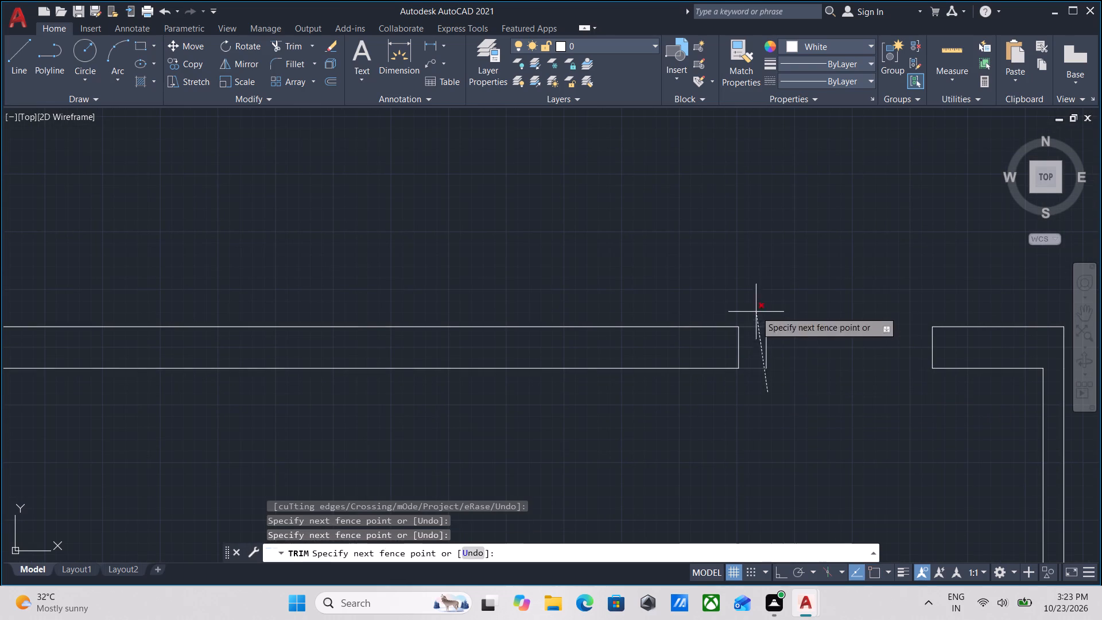
click(756, 311)
click(779, 344)
click(752, 344)
key(Escape)
Trim the west outer wall's inner line between the two lines of the thick horizontal wall at their junction.
scroll(752, 344, down, 3)
middle_drag(755, 355, 759, 432)
scroll(766, 421, down, 2)
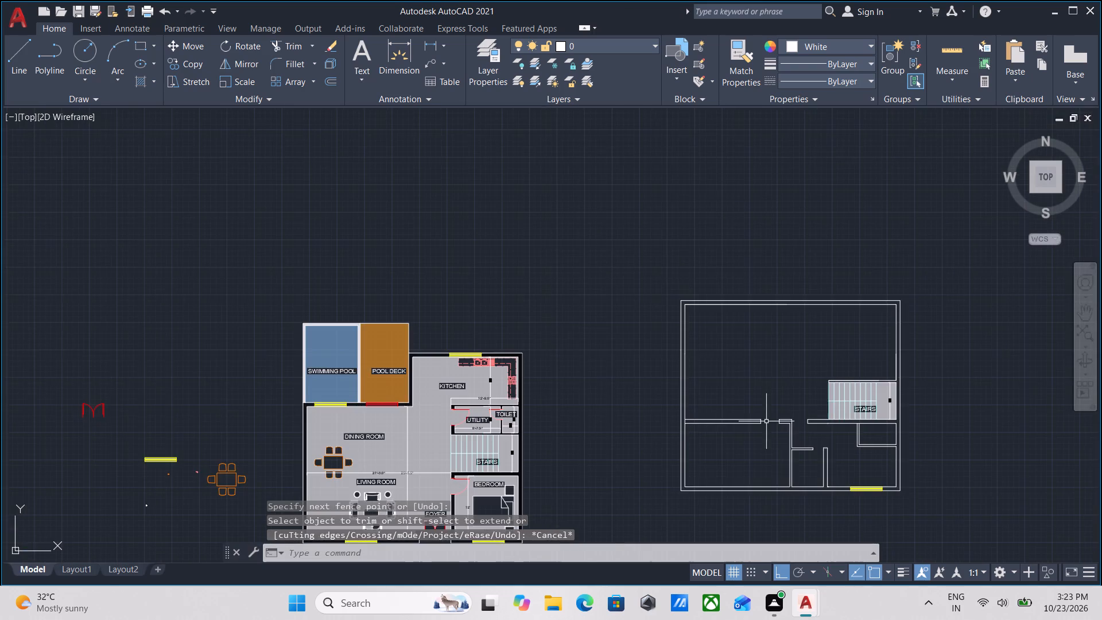
scroll(700, 442, up, 3)
scroll(658, 393, up, 1)
middle_drag(658, 393, 653, 447)
text(TR)
key(Return)
scroll(620, 413, up, 2)
click(649, 374)
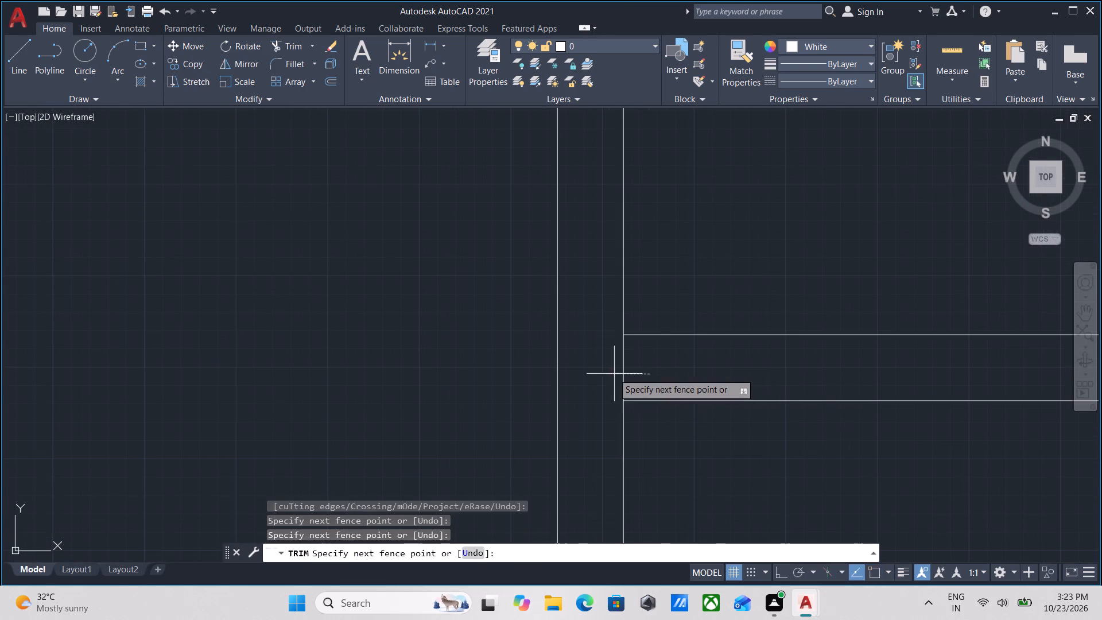
click(612, 373)
key(Escape)
Mirror the interior walls south of the stairs about a horizontal line from the west wall's inner-line midpoint, keeping the originals.
scroll(612, 373, down, 6)
middle_drag(657, 409, 650, 444)
scroll(703, 447, up, 2)
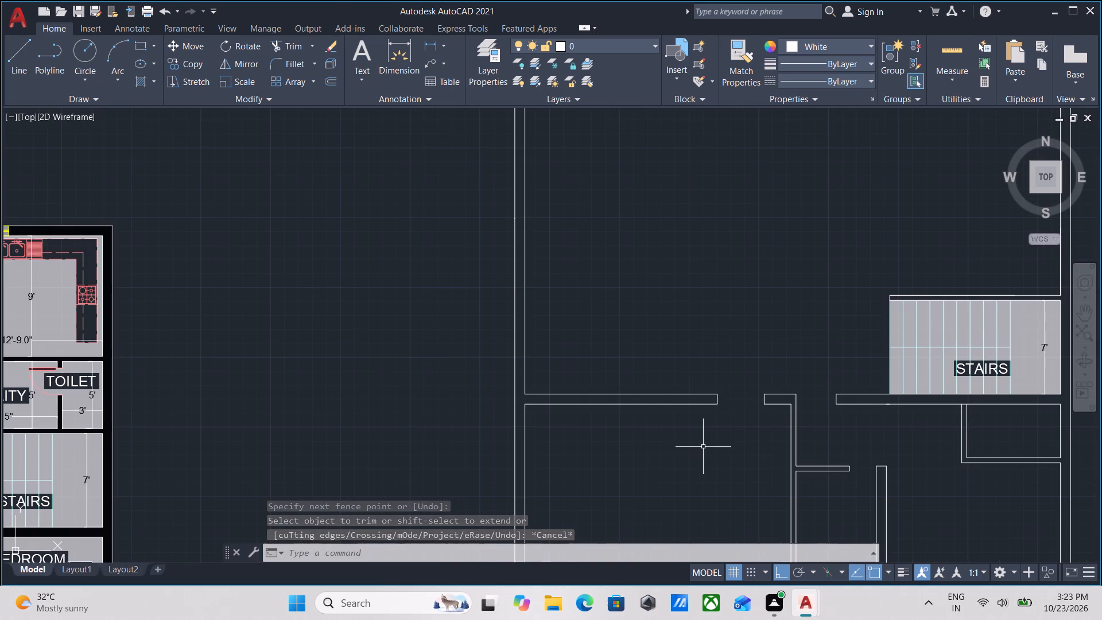
scroll(703, 447, down, 1)
middle_drag(703, 447, 703, 464)
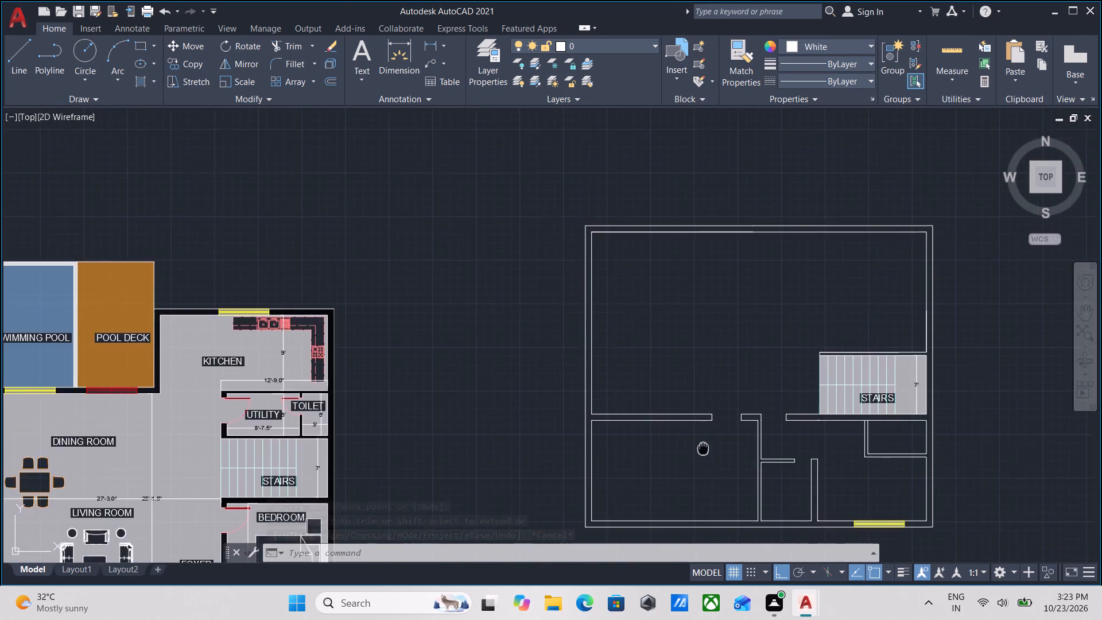
middle_drag(703, 464, 705, 511)
middle_drag(705, 495, 744, 367)
click(940, 428)
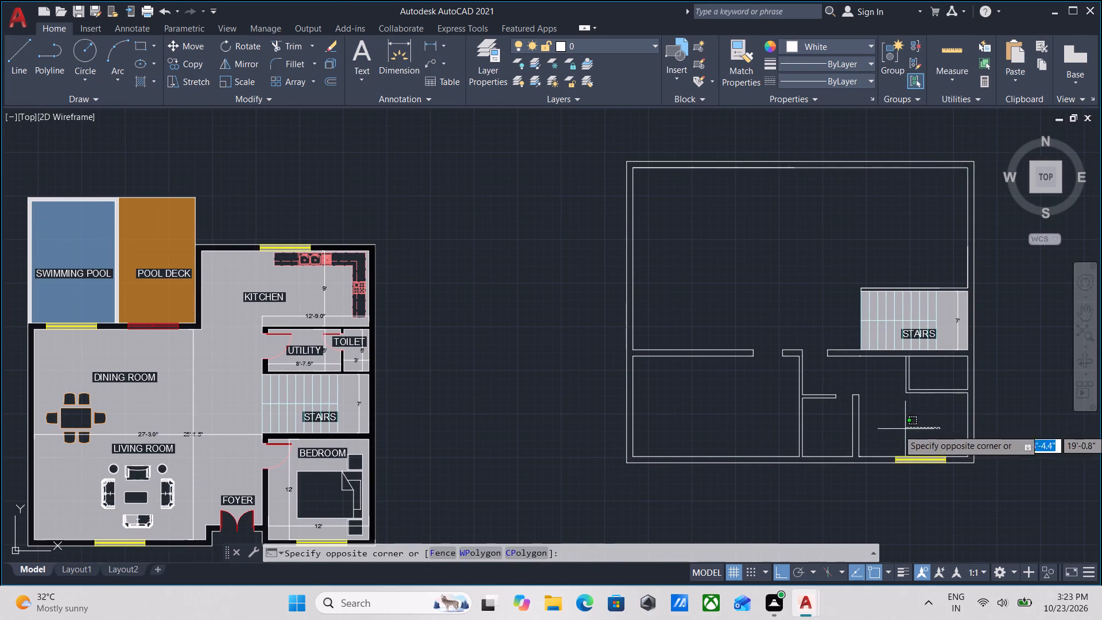
click(705, 373)
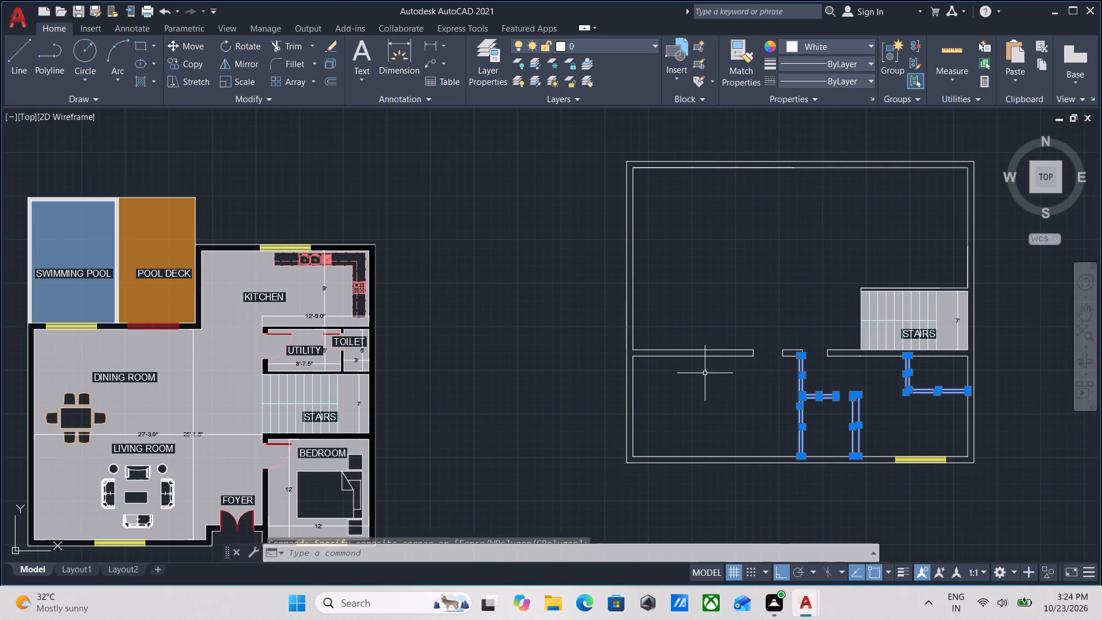
click(699, 374)
click(661, 315)
scroll(788, 361, up, 2)
click(799, 370)
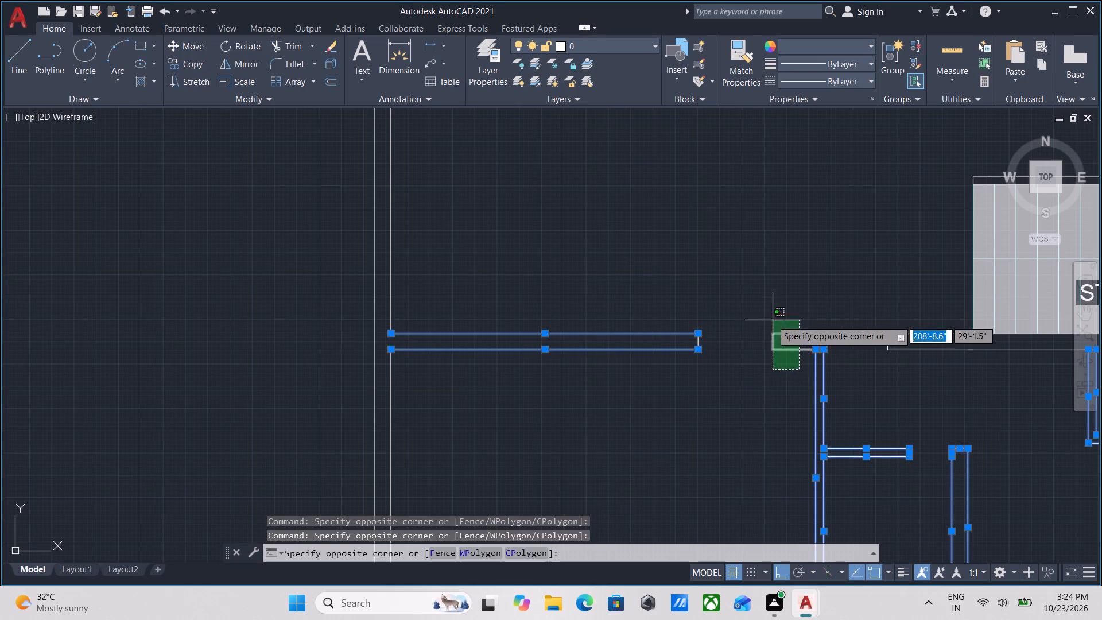
click(766, 315)
click(950, 389)
click(895, 339)
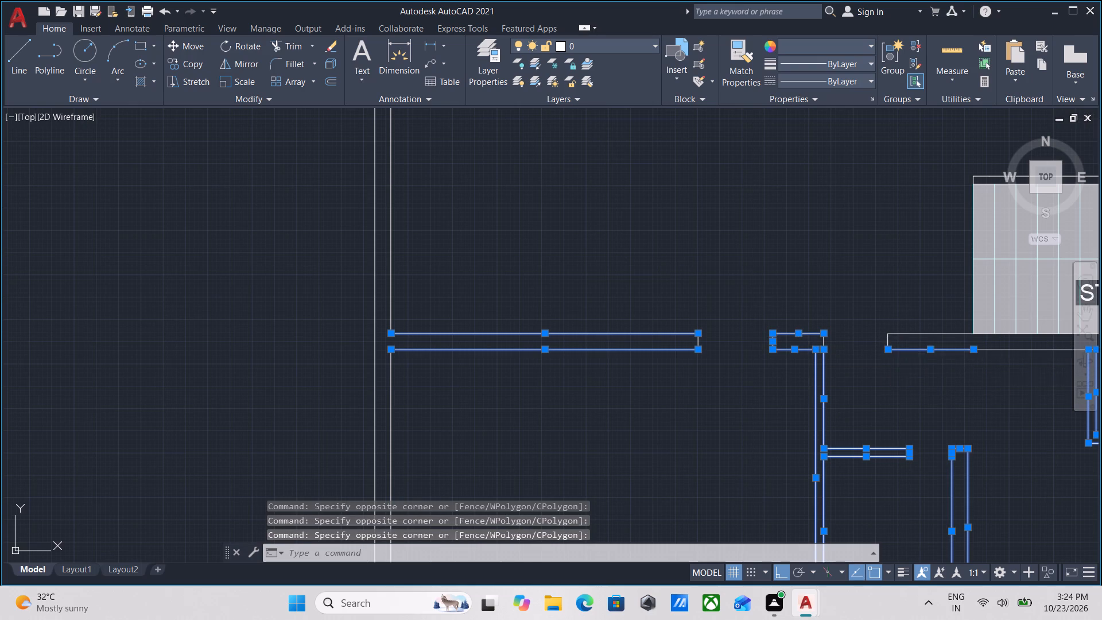
click(1034, 380)
click(973, 341)
scroll(973, 341, down, 2)
middle_drag(887, 357, 737, 372)
middle_drag(770, 380, 806, 397)
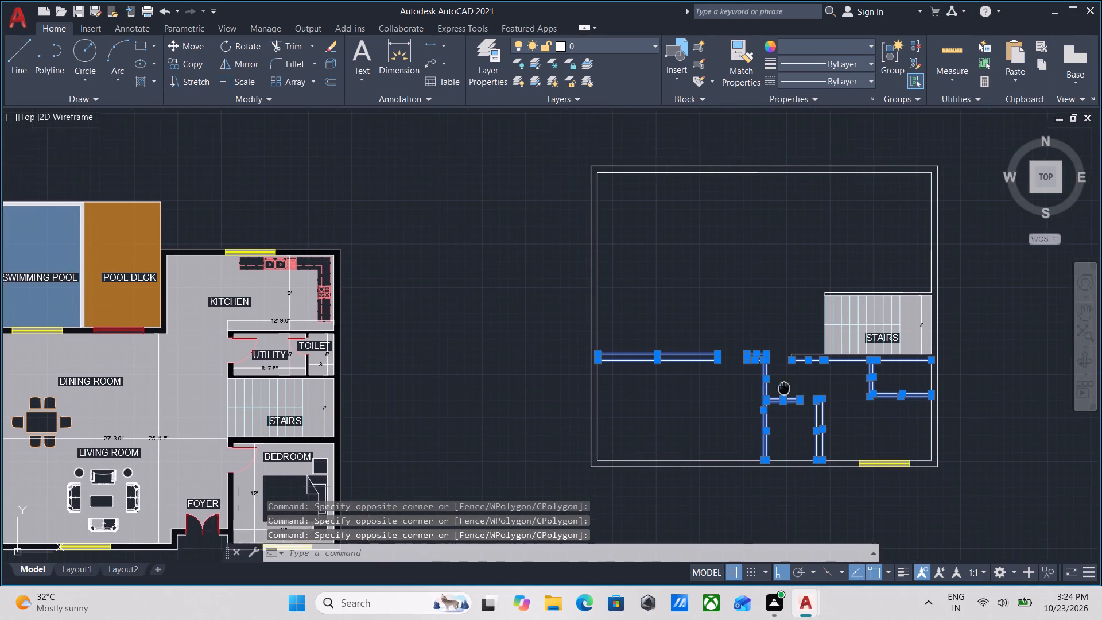
middle_drag(806, 397, 837, 407)
text(MI)
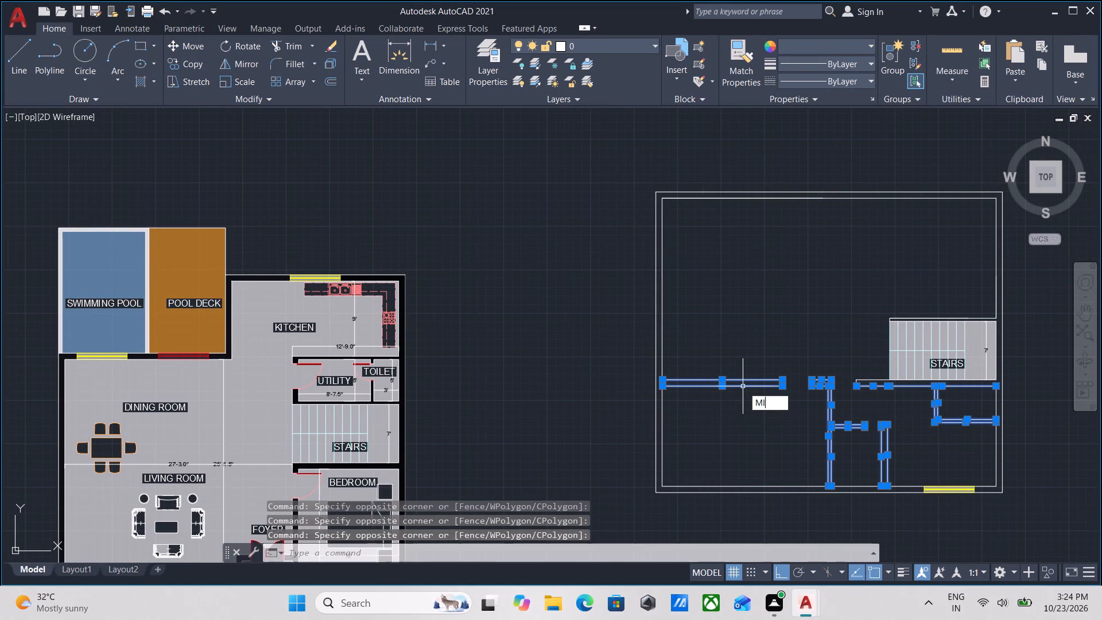
key(Return)
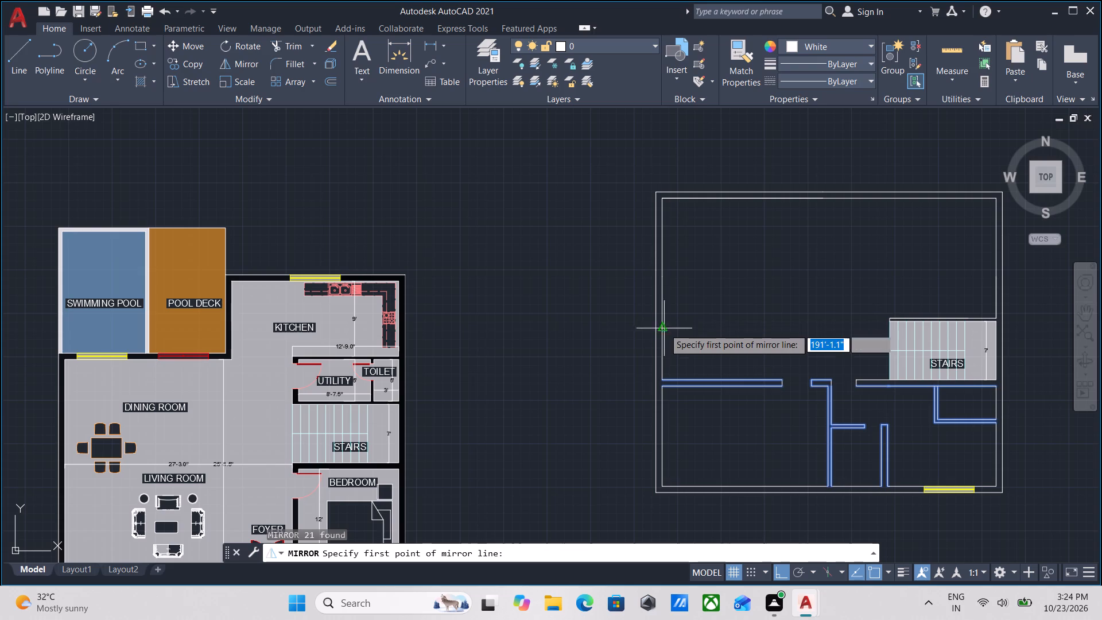
click(662, 326)
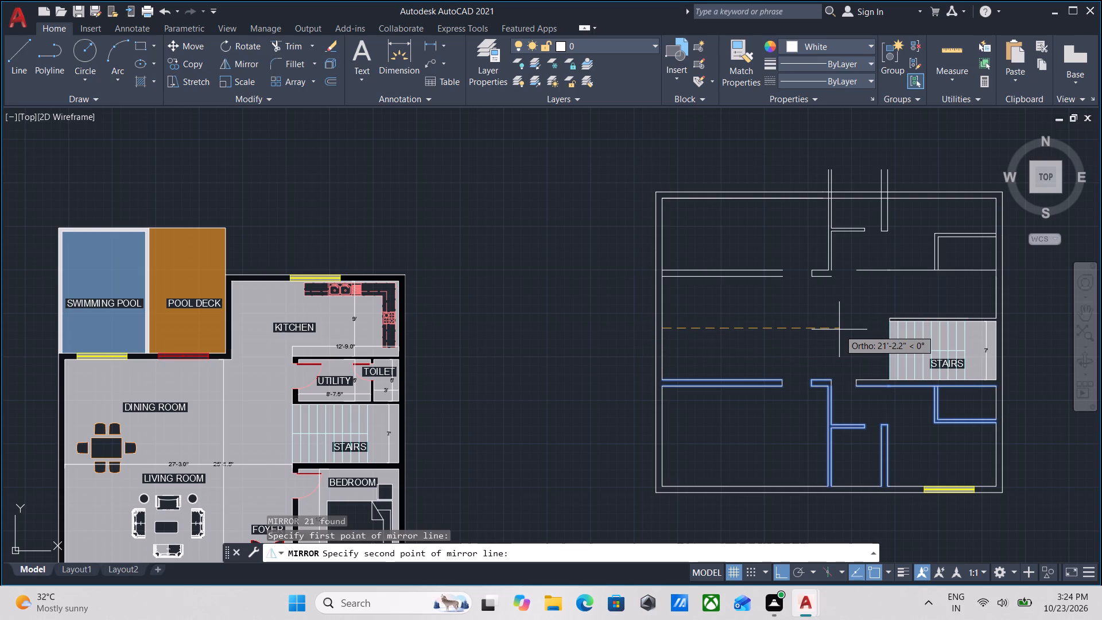
click(839, 330)
drag(867, 378, 839, 330)
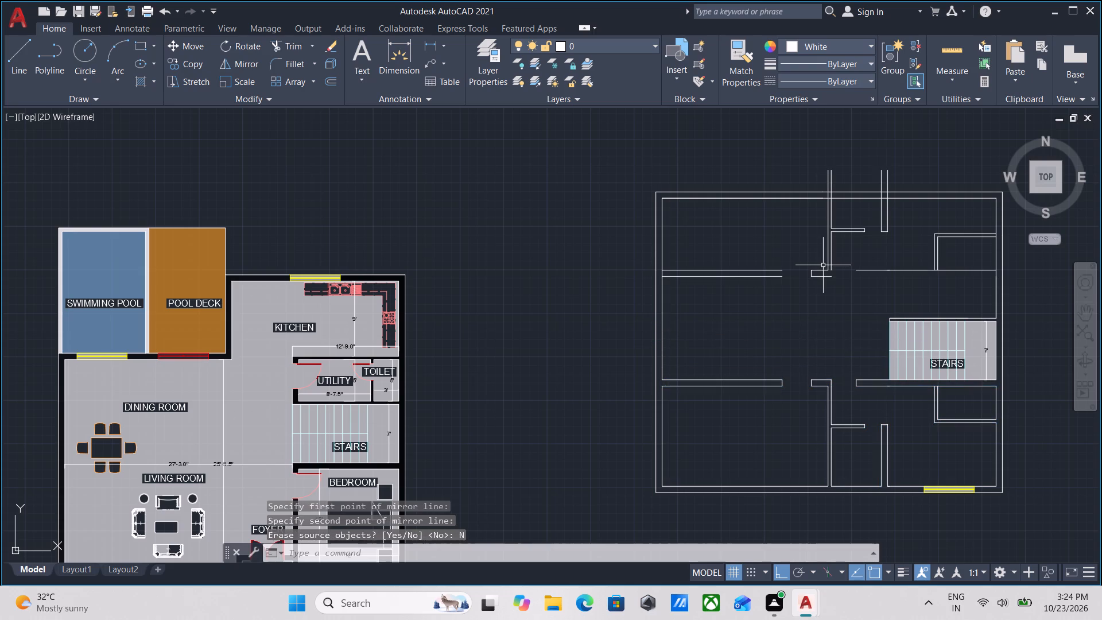
Group all the mirrored wall lines in the northern half of the second plan.
scroll(857, 210, up, 1)
middle_drag(857, 210, 849, 243)
scroll(844, 253, down, 1)
middle_drag(844, 253, 792, 285)
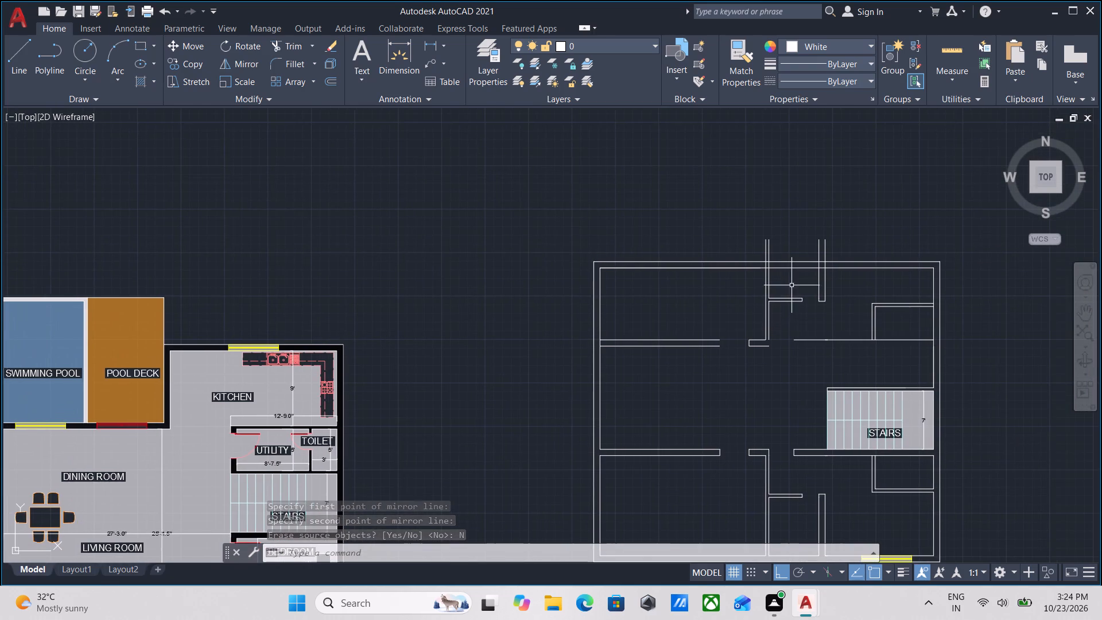
scroll(765, 250, up, 2)
middle_drag(797, 270, 778, 284)
scroll(859, 330, down, 1)
middle_drag(859, 330, 841, 300)
scroll(865, 327, down, 2)
middle_drag(865, 306, 859, 238)
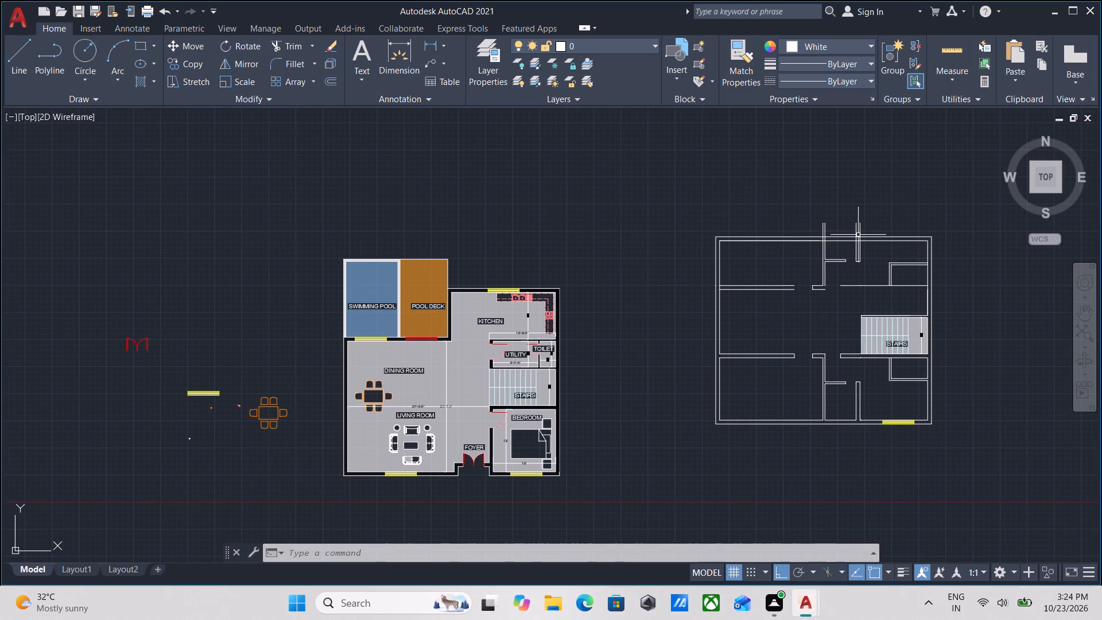
scroll(782, 262, up, 2)
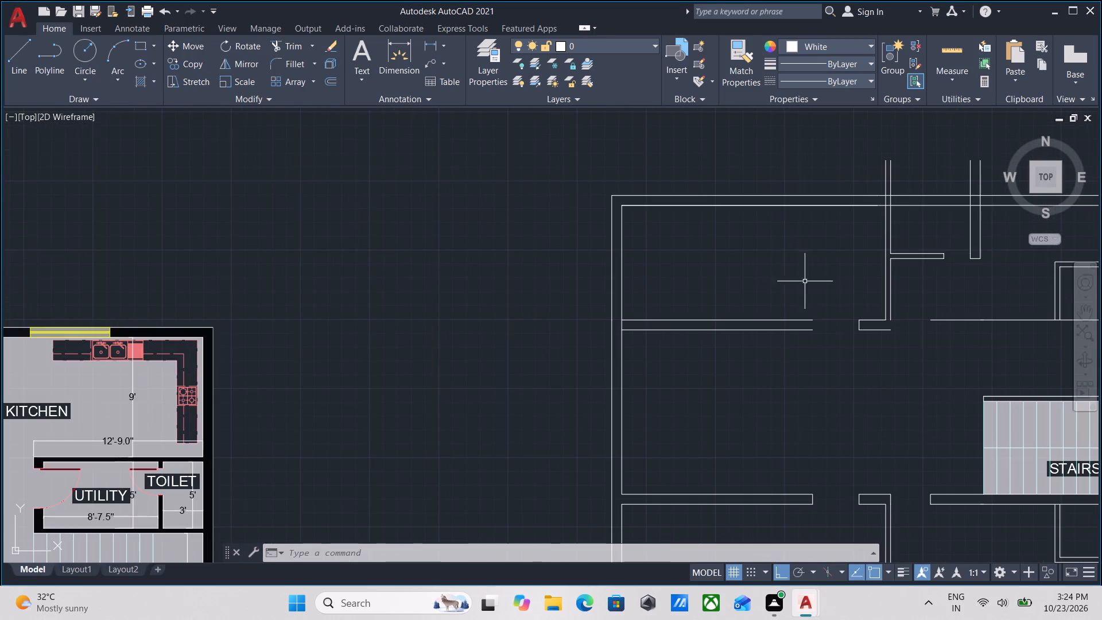
middle_drag(901, 335, 691, 325)
click(875, 331)
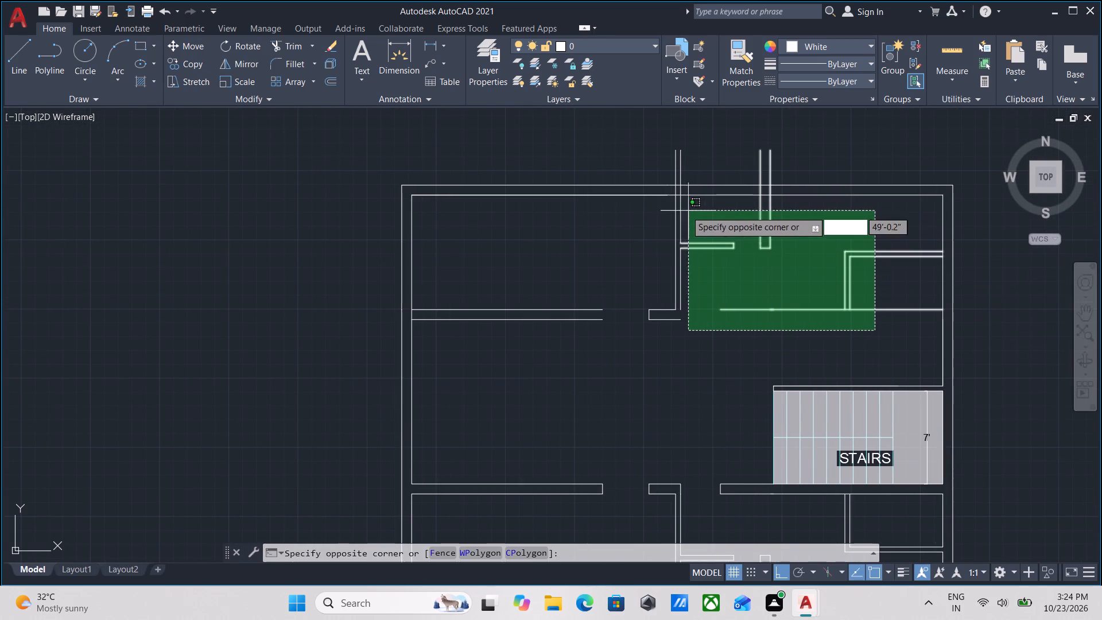
click(549, 225)
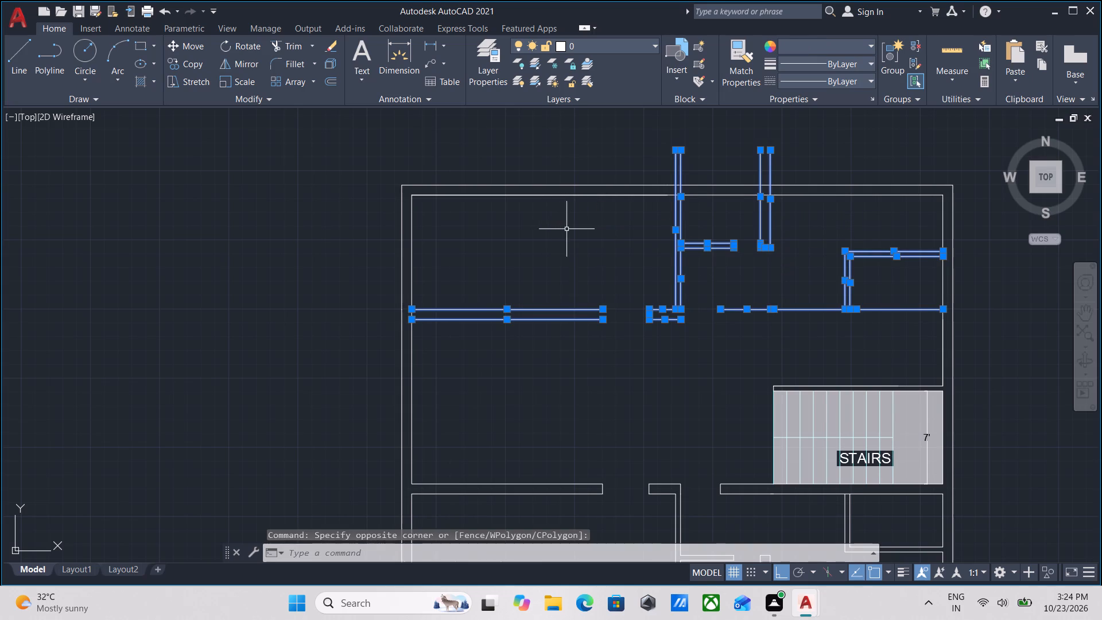
middle_drag(566, 229, 579, 238)
key(g)
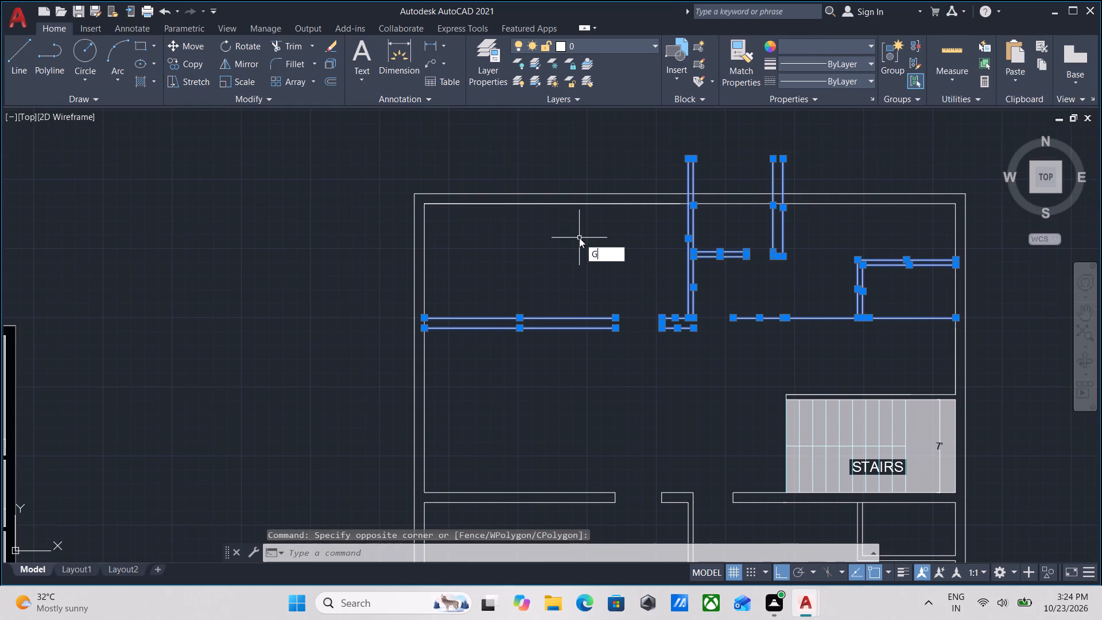
key(Return)
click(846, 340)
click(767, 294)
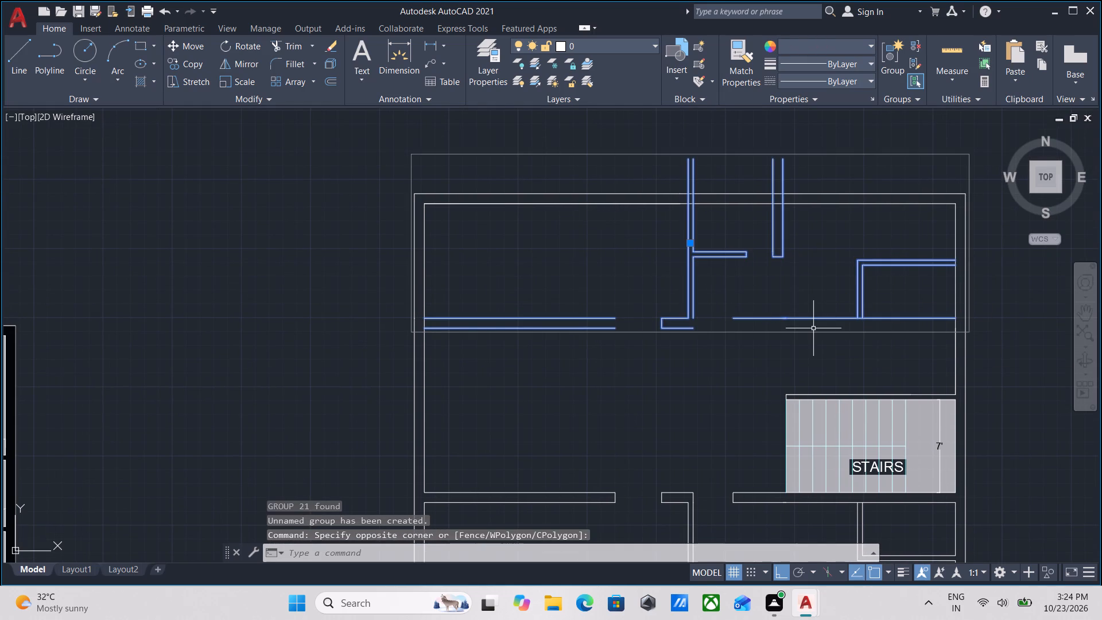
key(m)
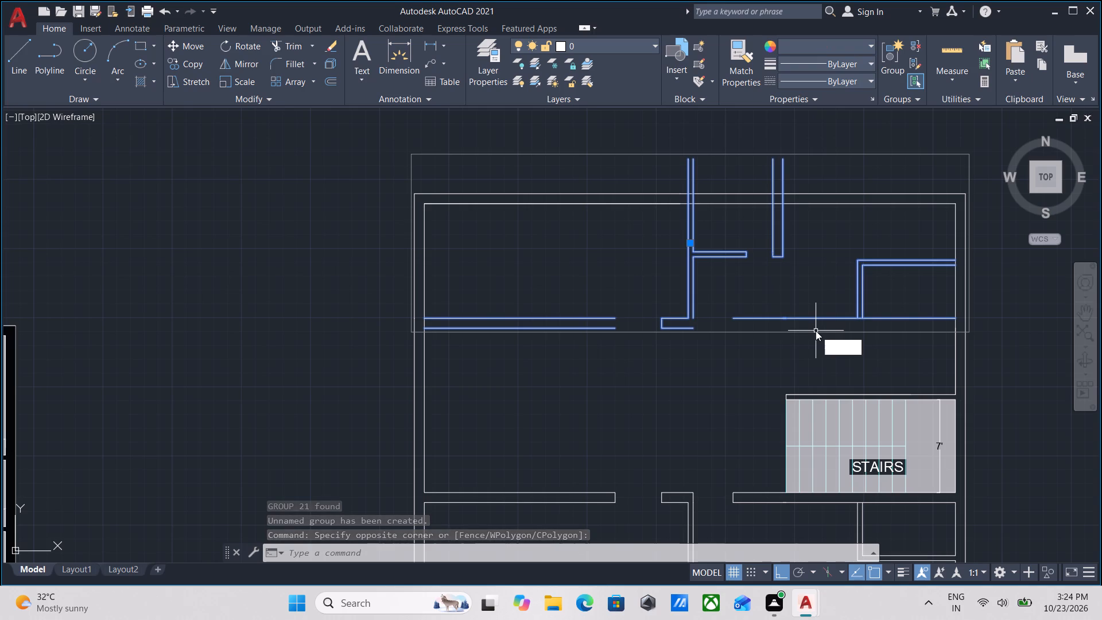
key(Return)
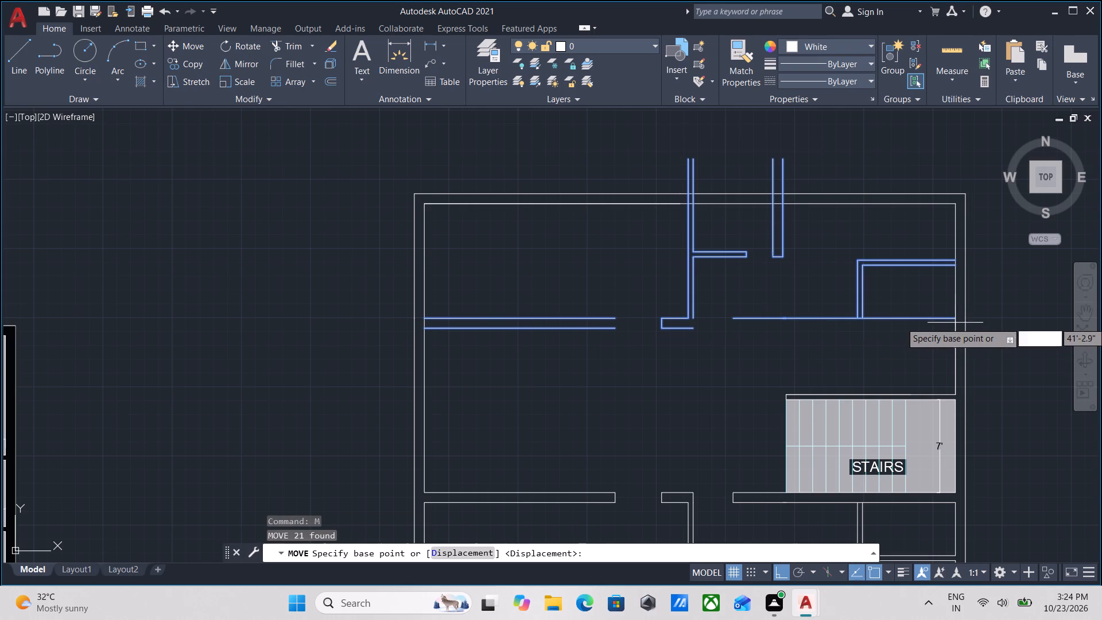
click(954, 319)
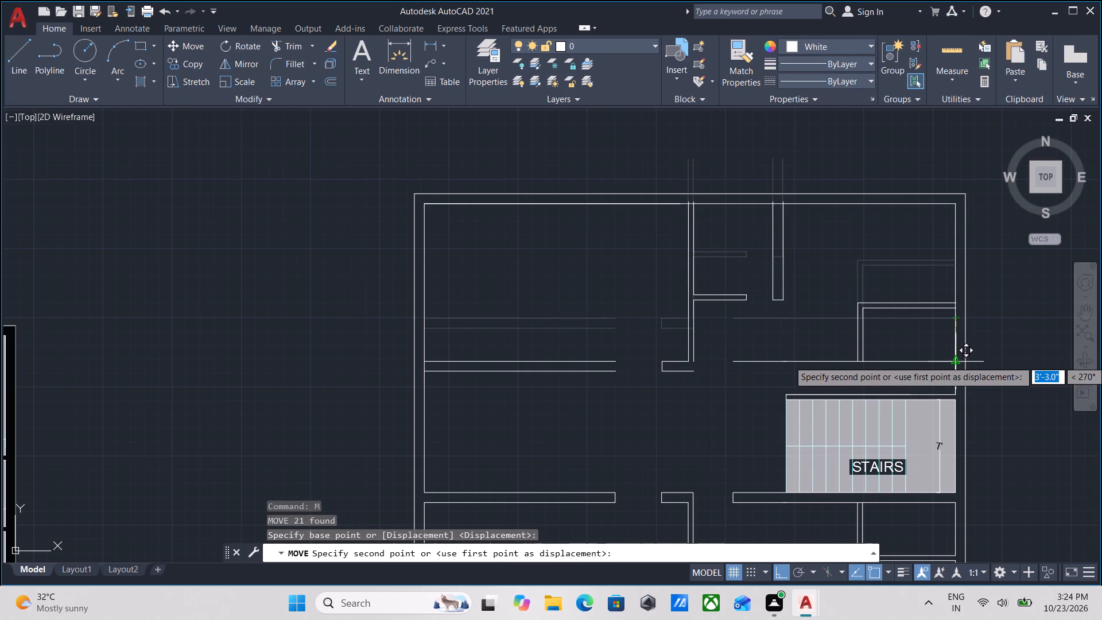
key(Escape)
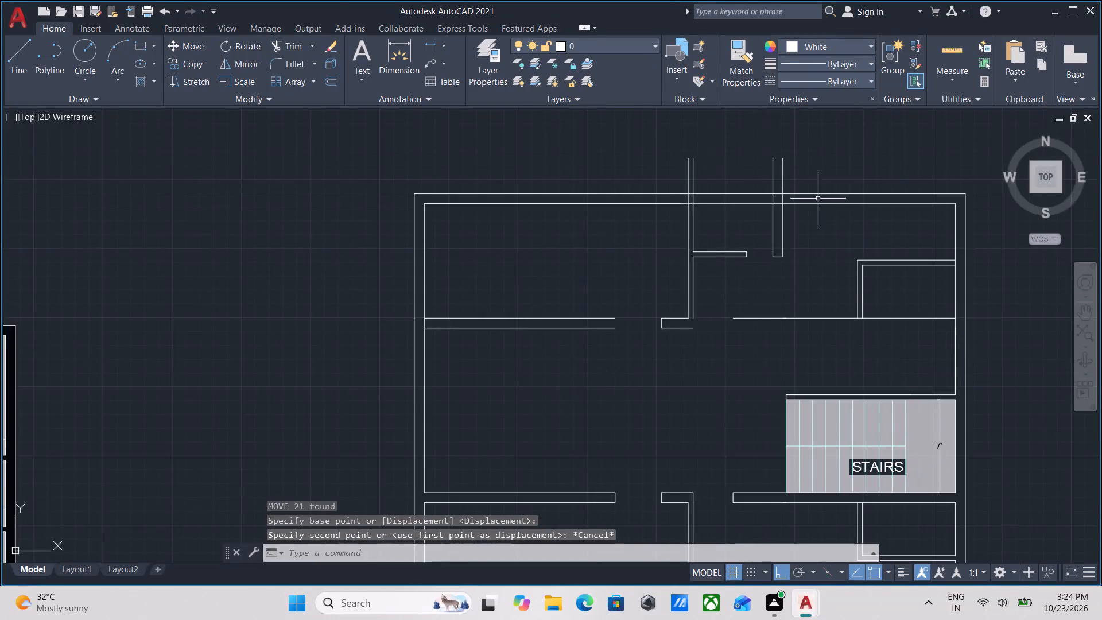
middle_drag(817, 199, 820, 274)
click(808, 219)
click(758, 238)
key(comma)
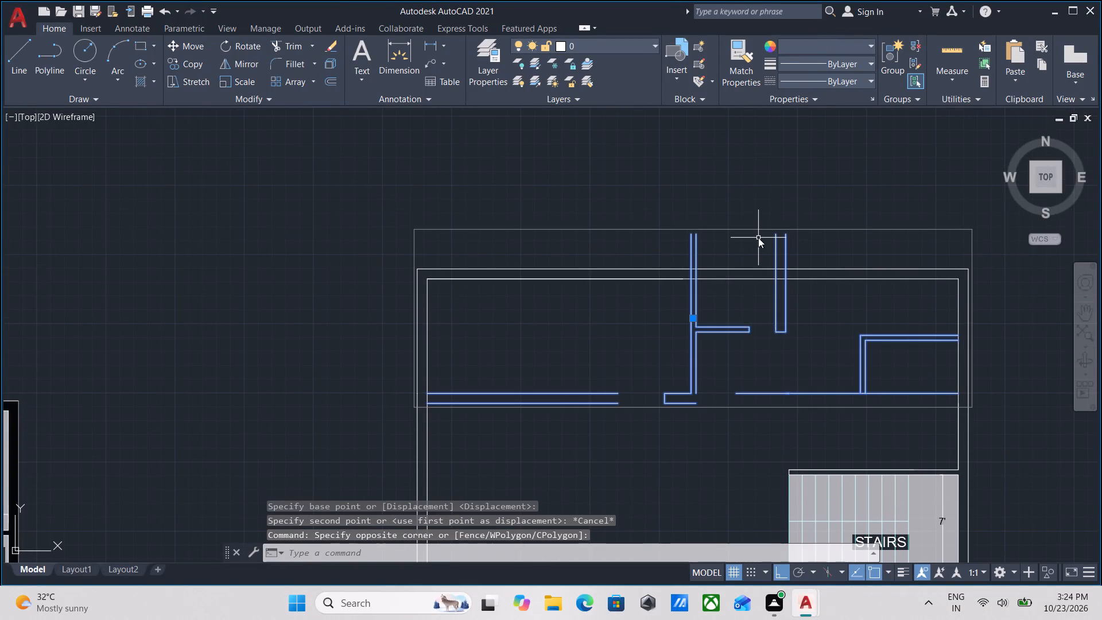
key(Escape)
Move the grouped walls about 3'-4.5" south so their protruding north ends meet the north outer wall's inner line.
scroll(774, 238, up, 2)
drag(812, 235, 800, 235)
click(751, 237)
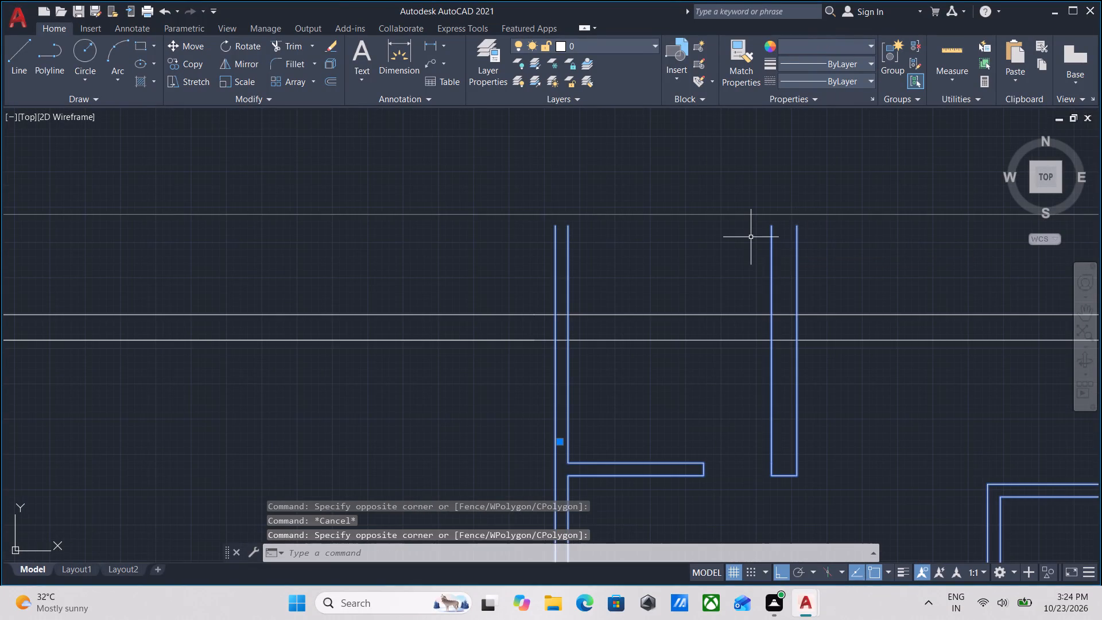
key(m)
key(Return)
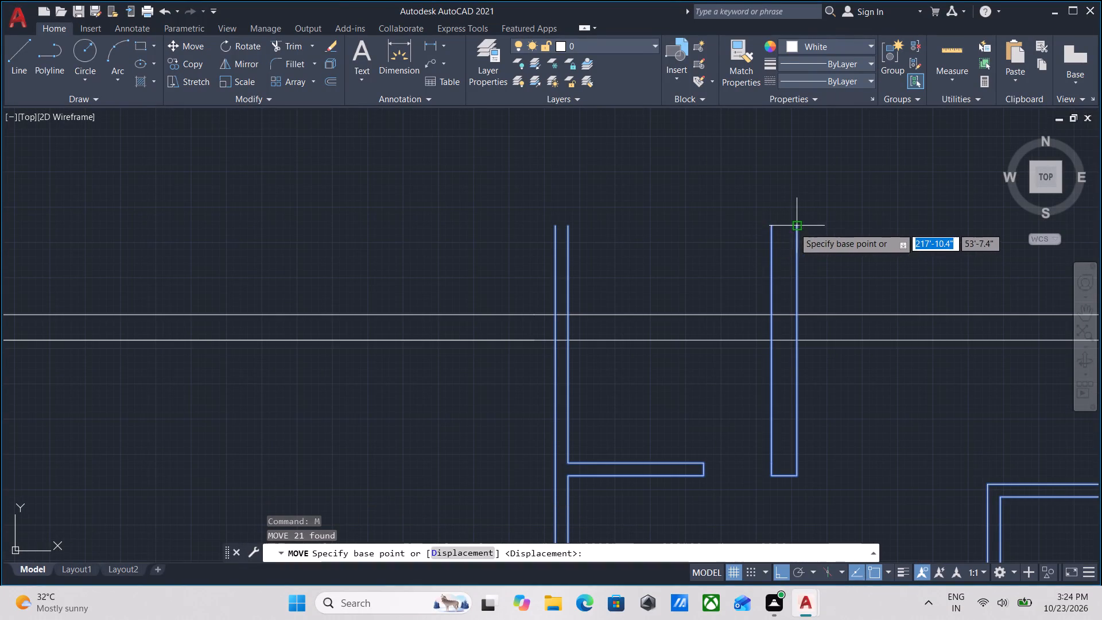
click(554, 226)
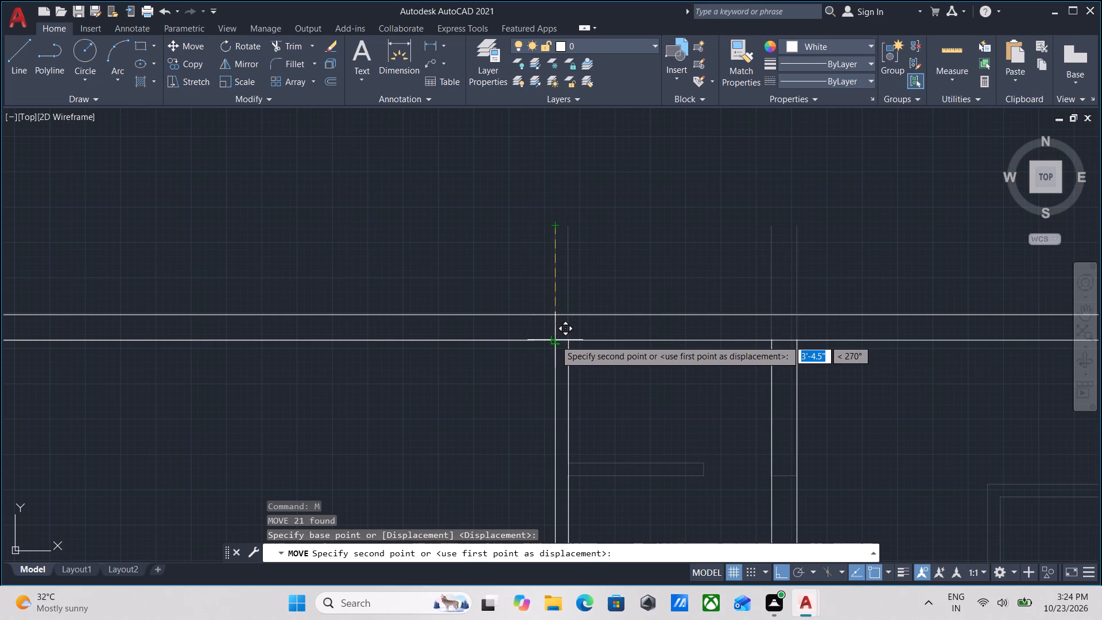
click(555, 340)
scroll(556, 339, down, 3)
key(Escape)
Draw a line closing the open east end of the mirrored horizontal wall that starts at the west outer wall.
middle_drag(629, 365, 643, 293)
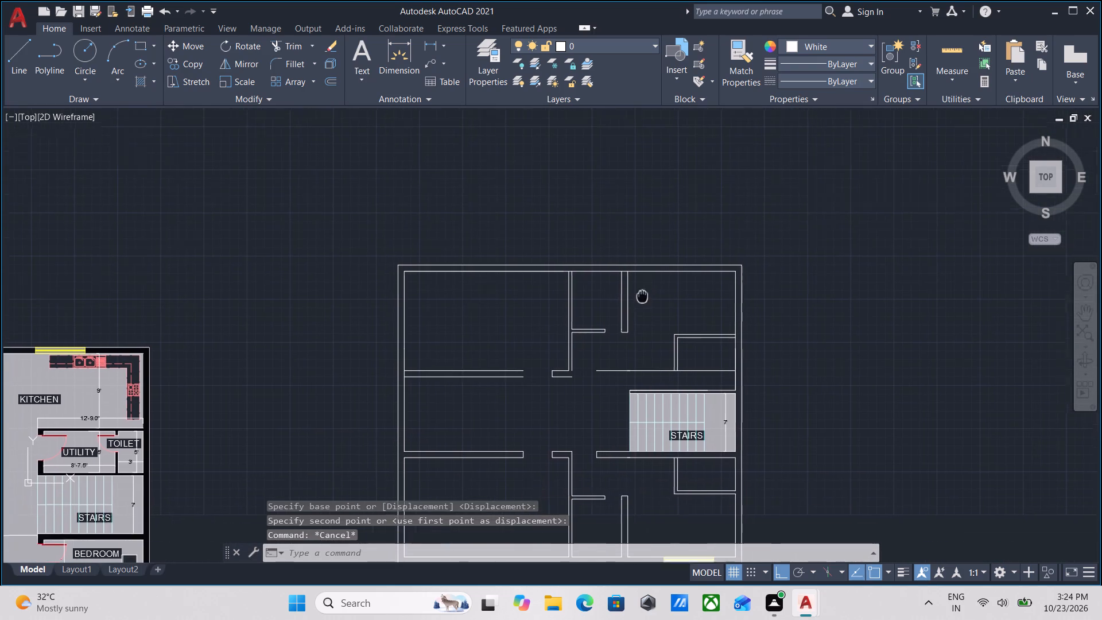
middle_drag(643, 293, 643, 292)
scroll(587, 387, up, 1)
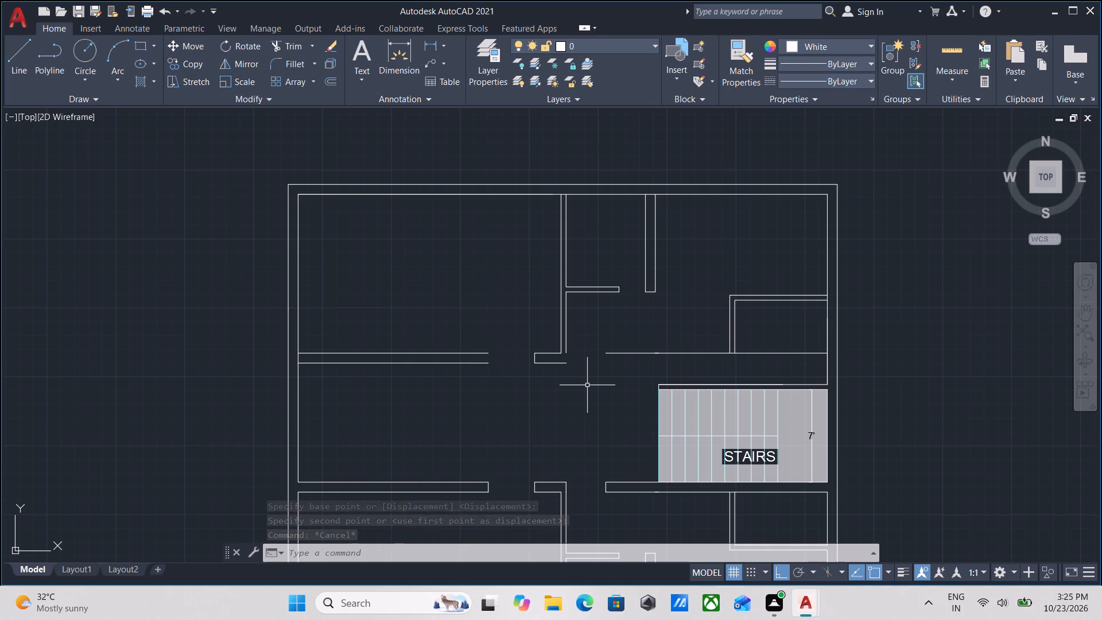
scroll(622, 387, up, 1)
scroll(626, 385, down, 1)
middle_drag(626, 384, 631, 383)
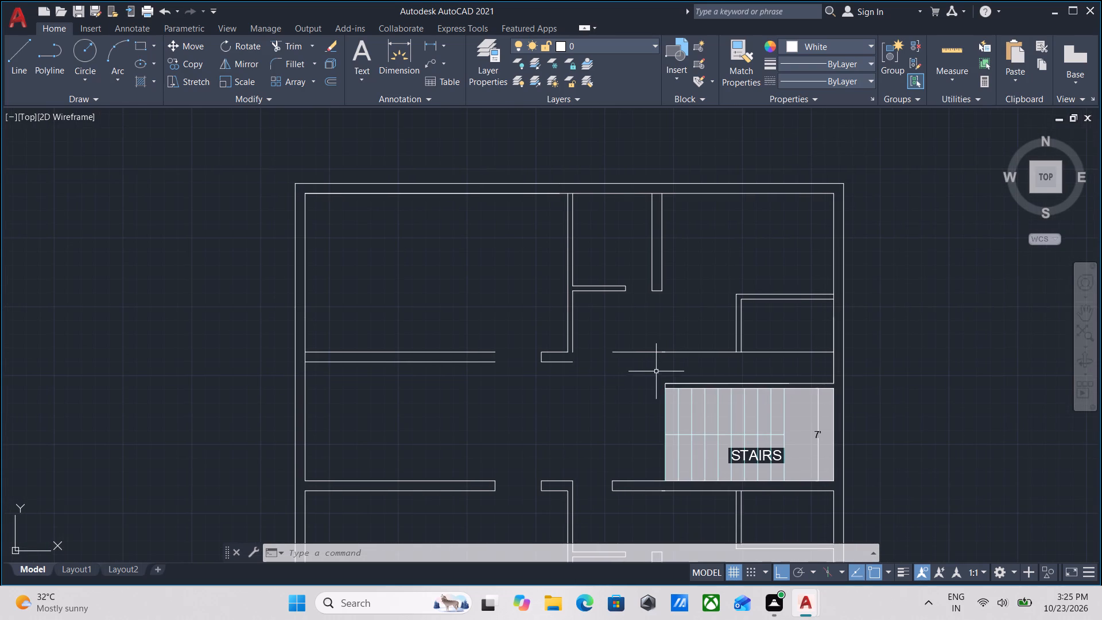
scroll(559, 377, down, 1)
middle_drag(559, 377, 596, 362)
scroll(557, 361, up, 1)
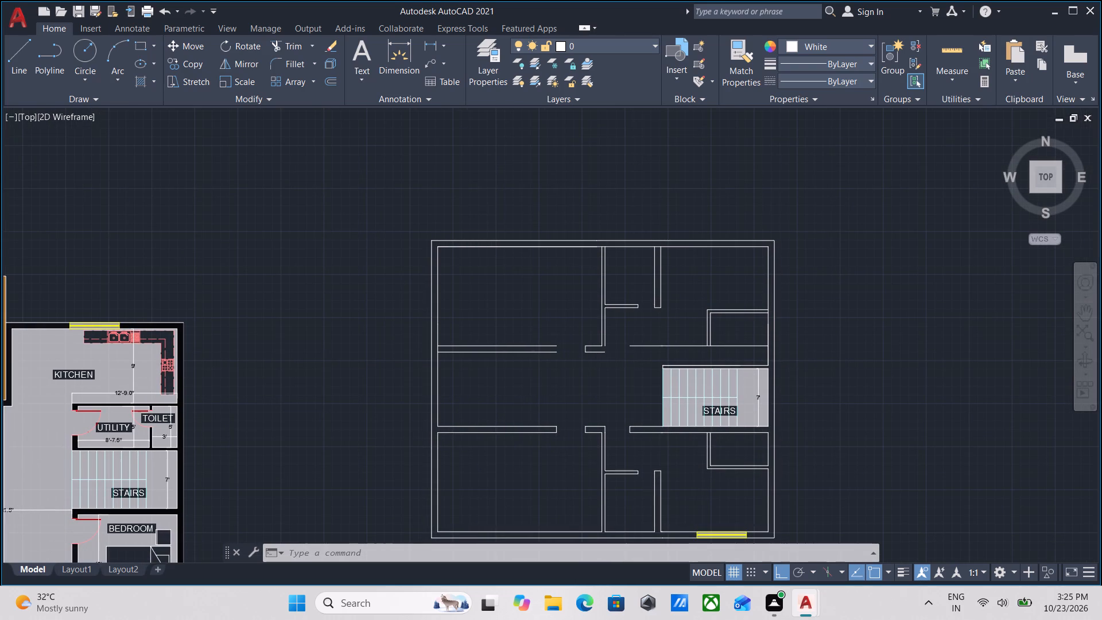
scroll(557, 361, up, 2)
middle_drag(557, 361, 562, 383)
key(l)
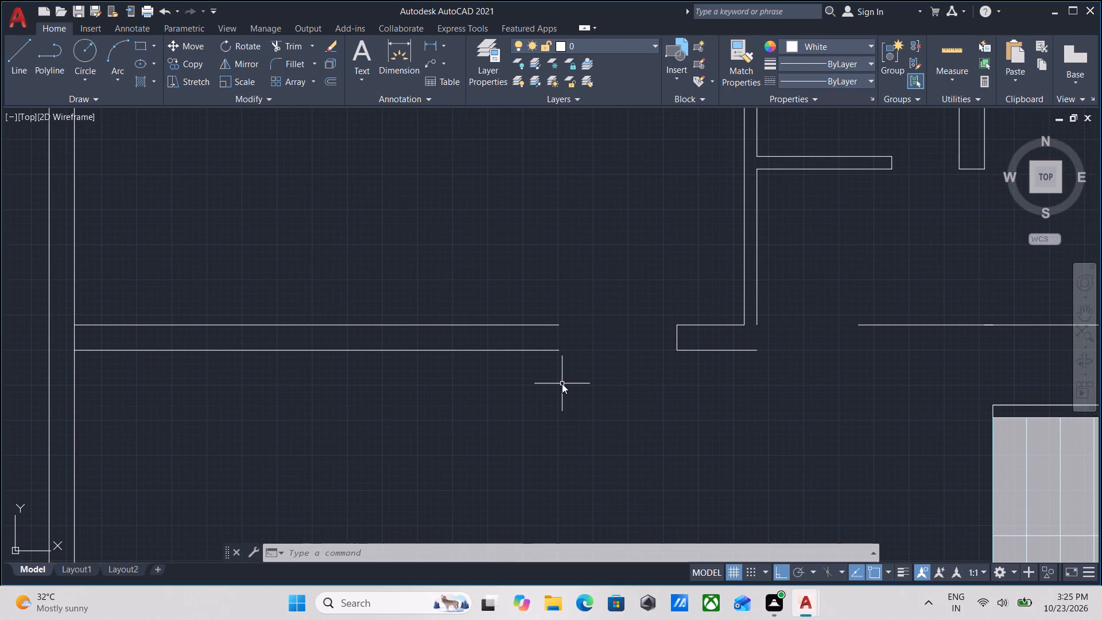
key(Return)
click(561, 350)
click(558, 328)
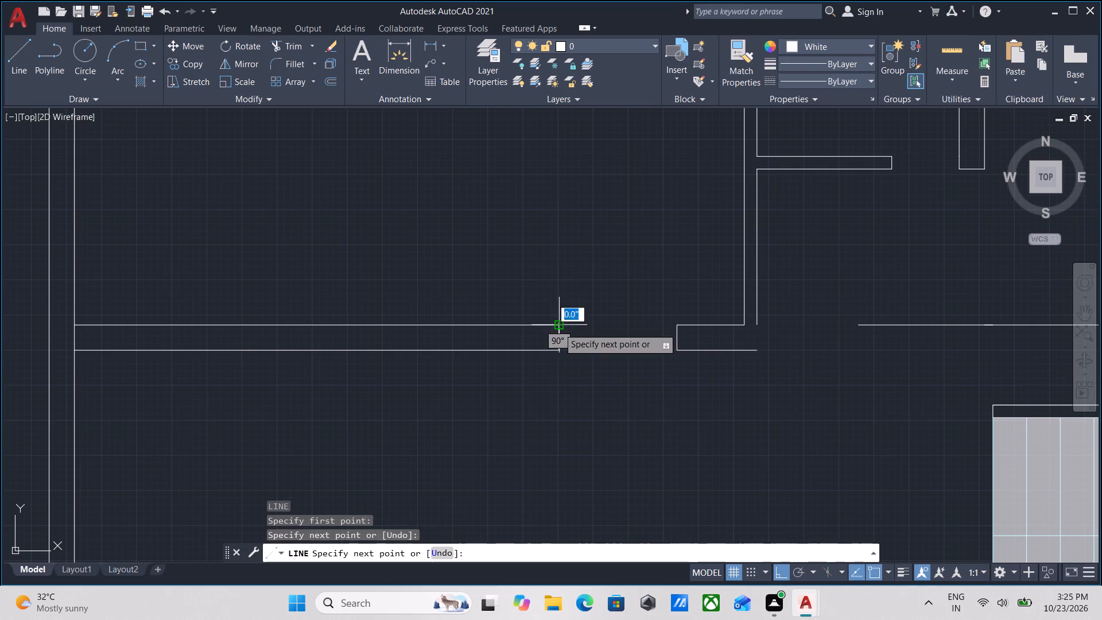
key(Escape)
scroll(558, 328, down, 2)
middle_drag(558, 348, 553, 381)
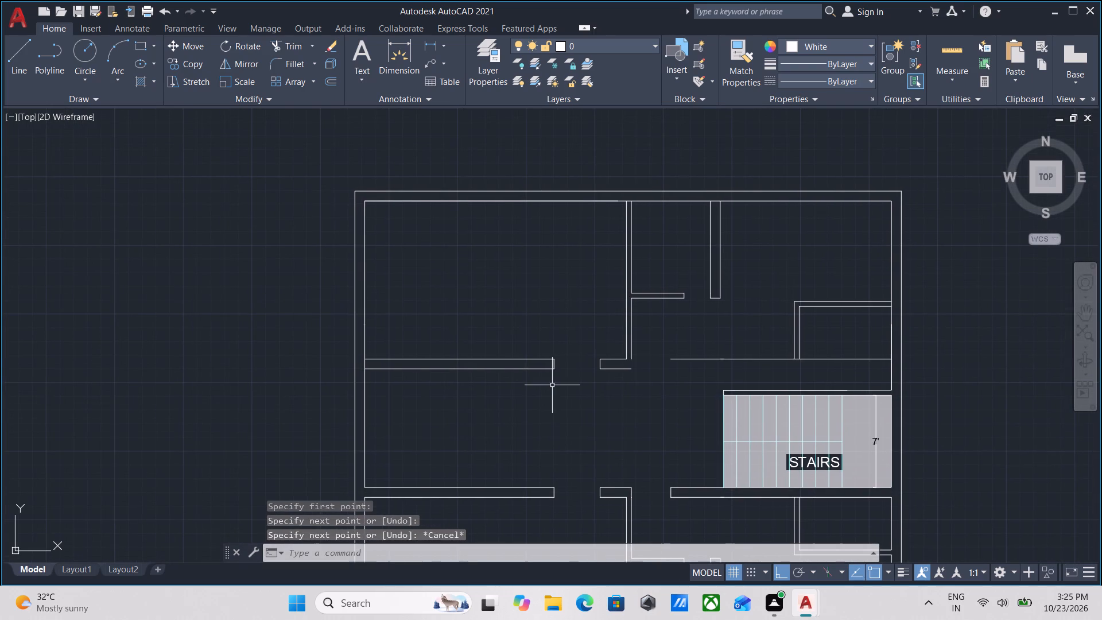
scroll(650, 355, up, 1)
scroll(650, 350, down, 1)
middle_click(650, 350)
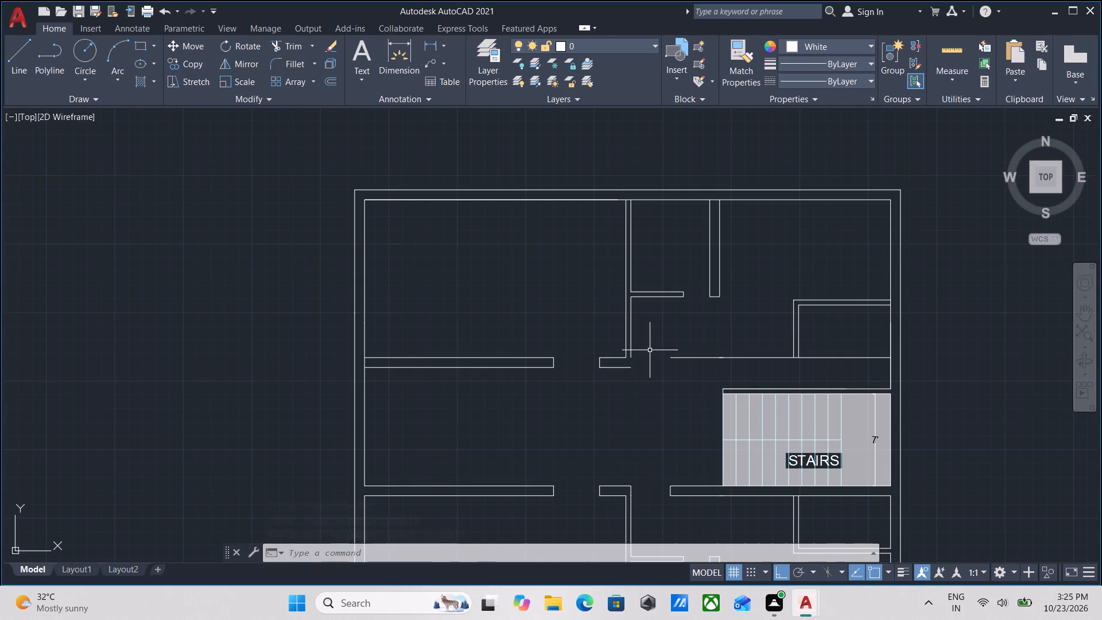
Ungroup the mirrored walls in the northern half of the second plan.
click(709, 369)
click(696, 338)
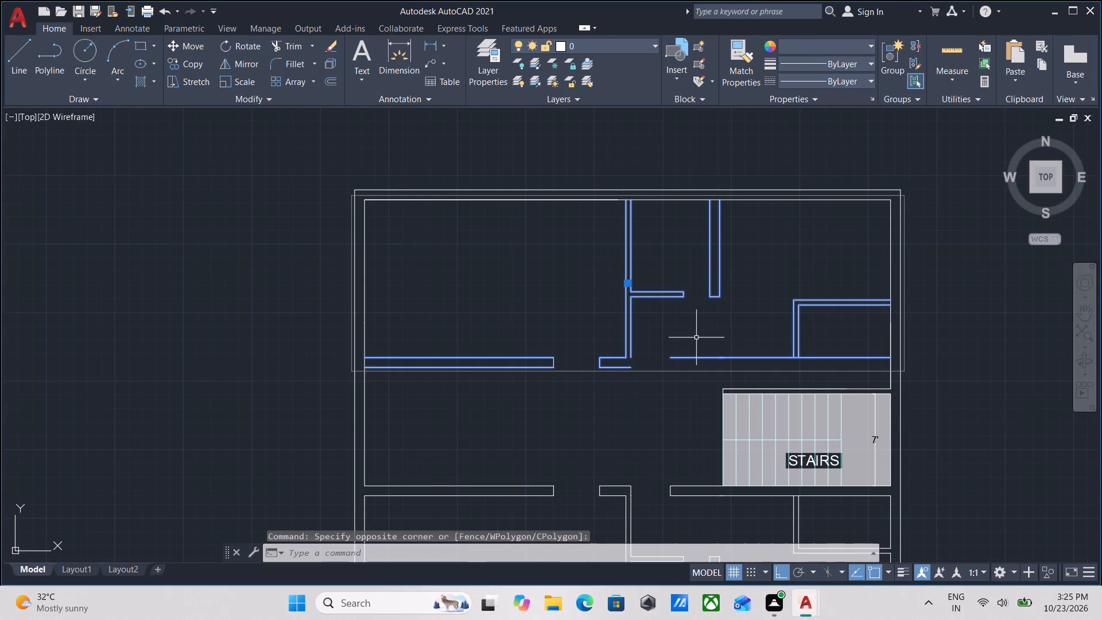
text(UNG)
key(Return)
Erase the overlapping horizontal lines just north of the stairs, running from the door opening to the east wall.
click(790, 367)
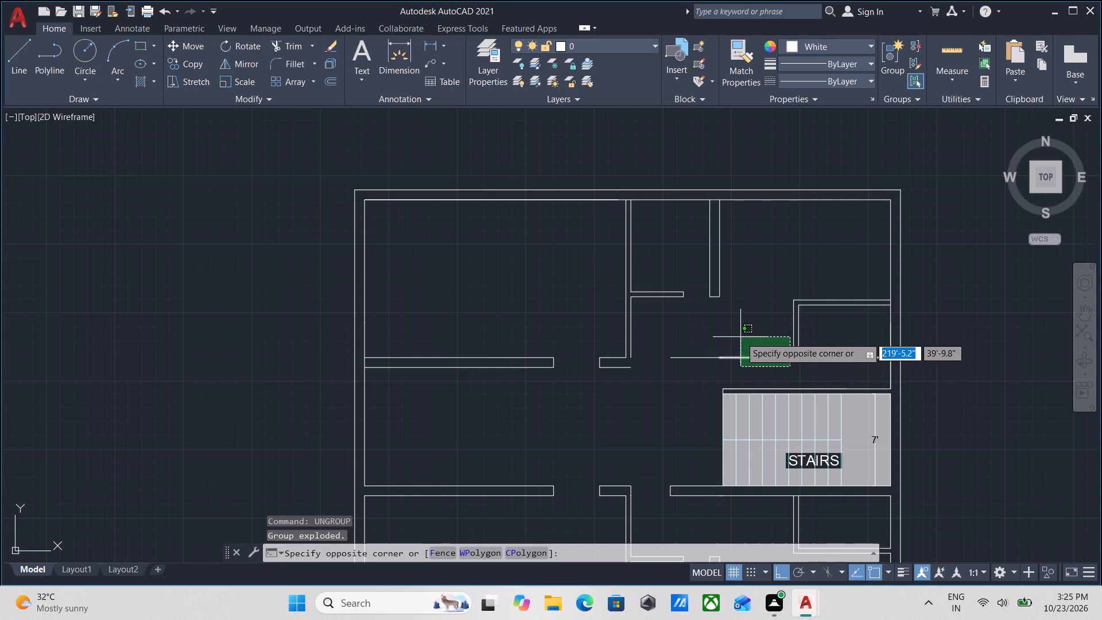
click(698, 337)
right_click(698, 337)
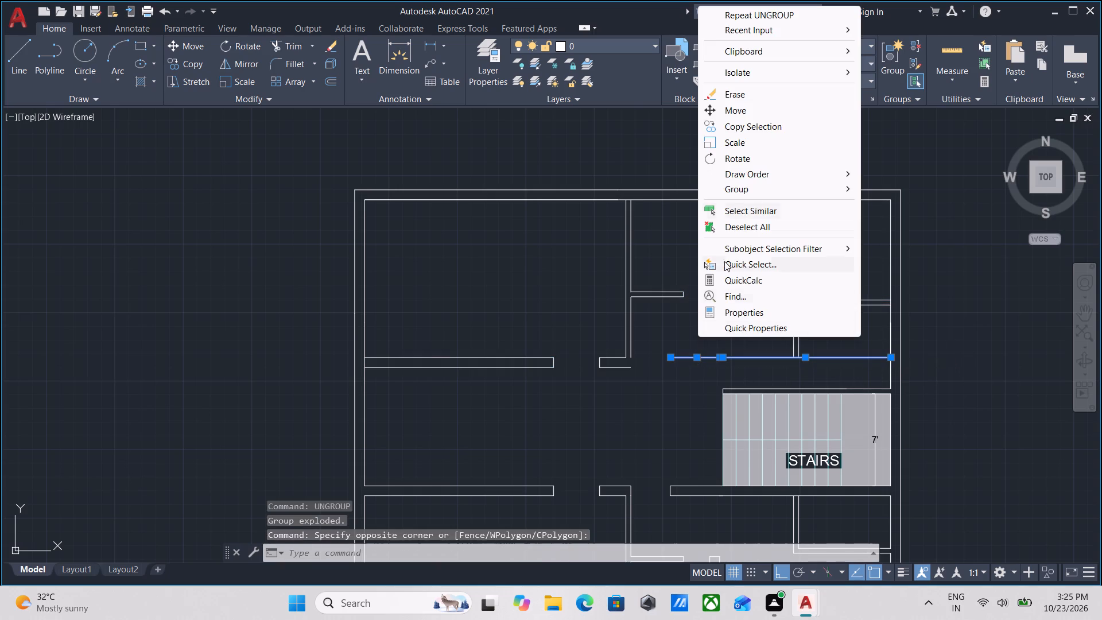
click(760, 87)
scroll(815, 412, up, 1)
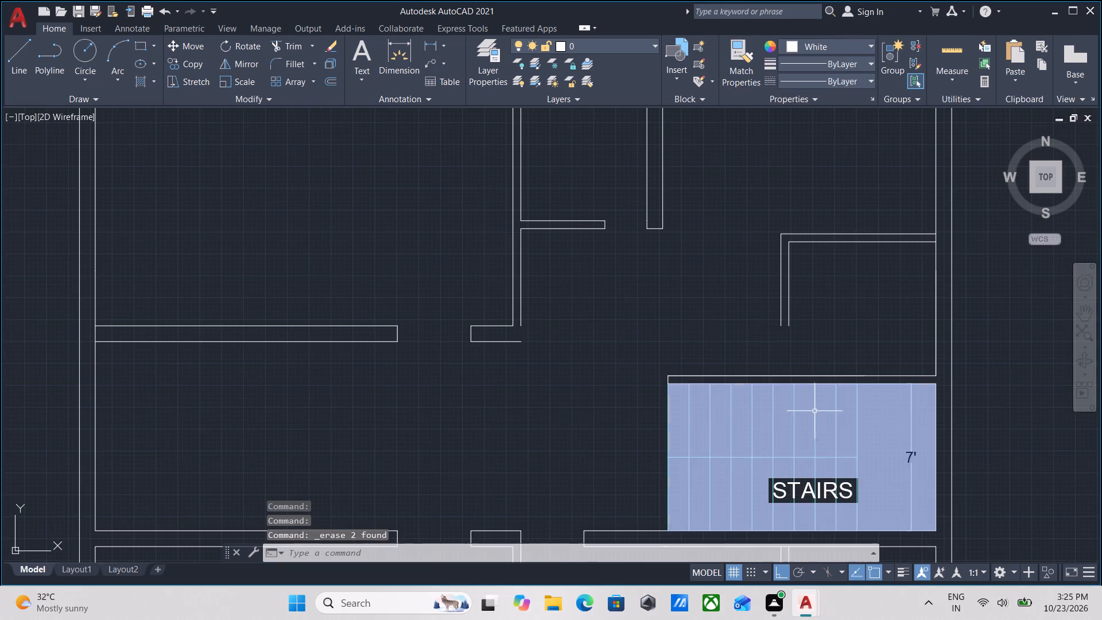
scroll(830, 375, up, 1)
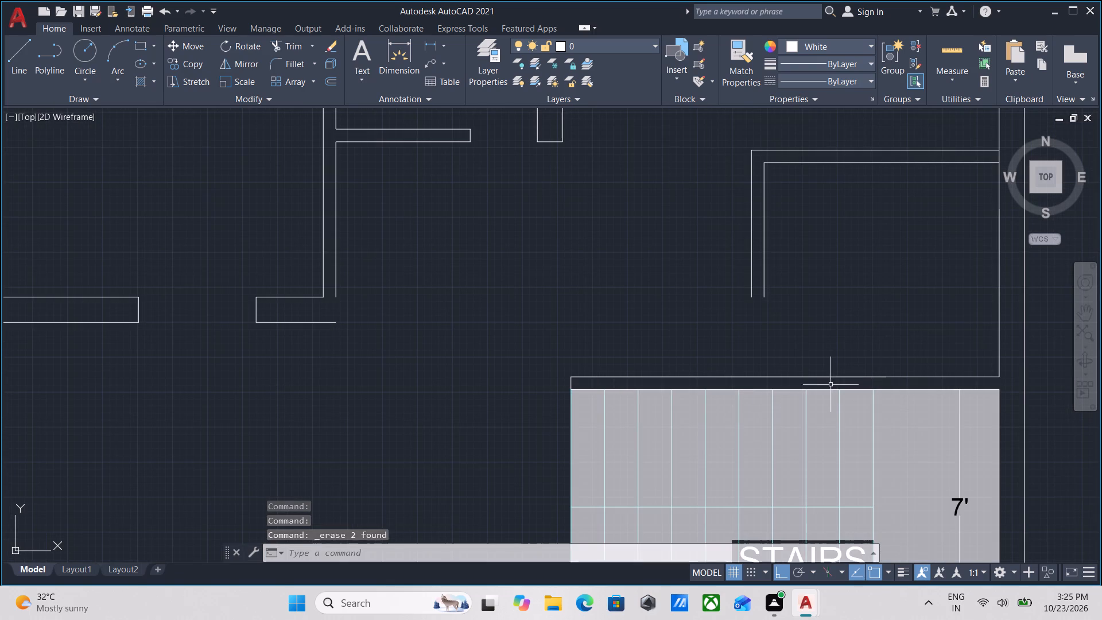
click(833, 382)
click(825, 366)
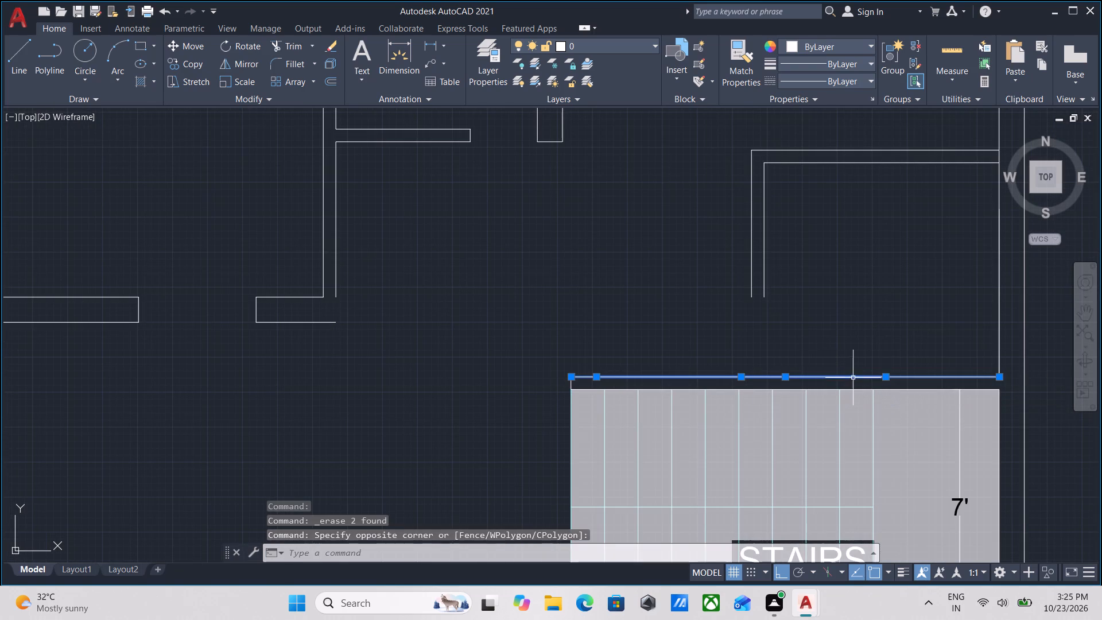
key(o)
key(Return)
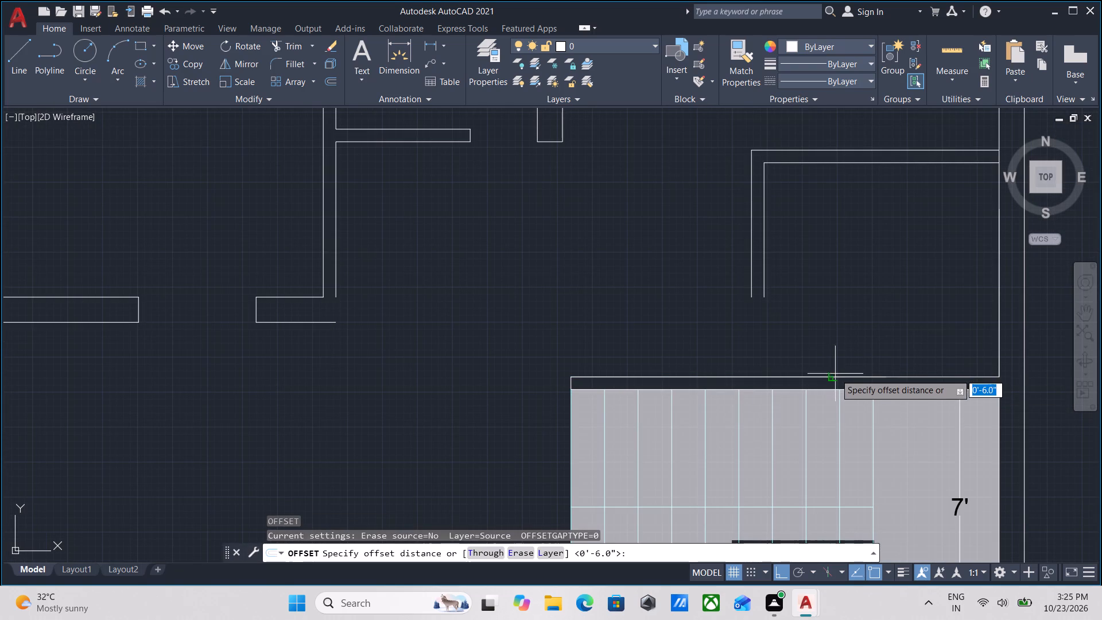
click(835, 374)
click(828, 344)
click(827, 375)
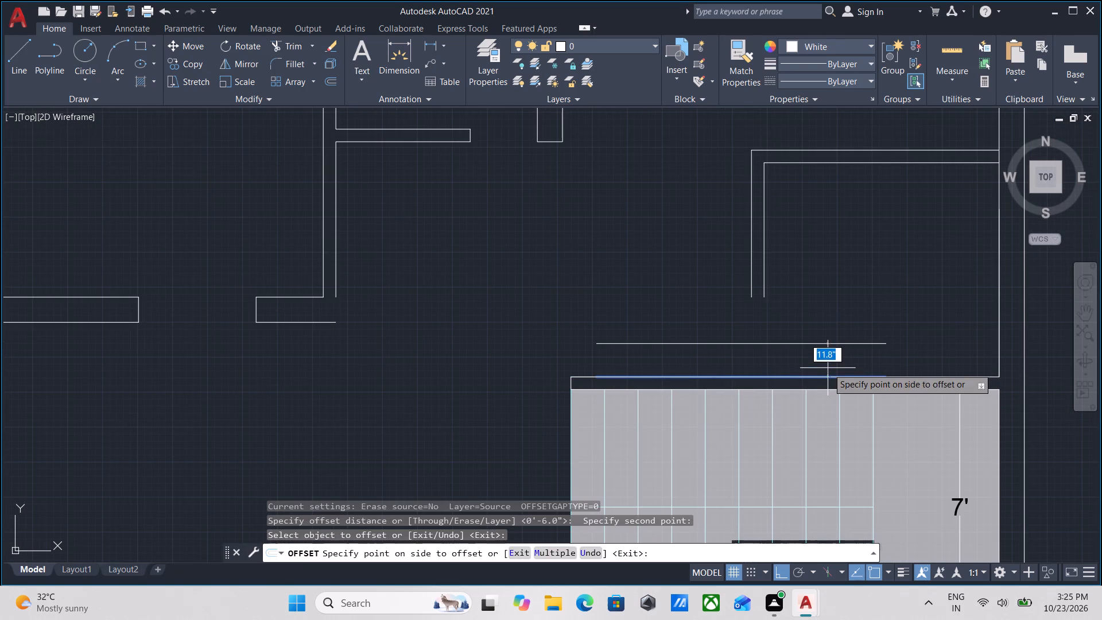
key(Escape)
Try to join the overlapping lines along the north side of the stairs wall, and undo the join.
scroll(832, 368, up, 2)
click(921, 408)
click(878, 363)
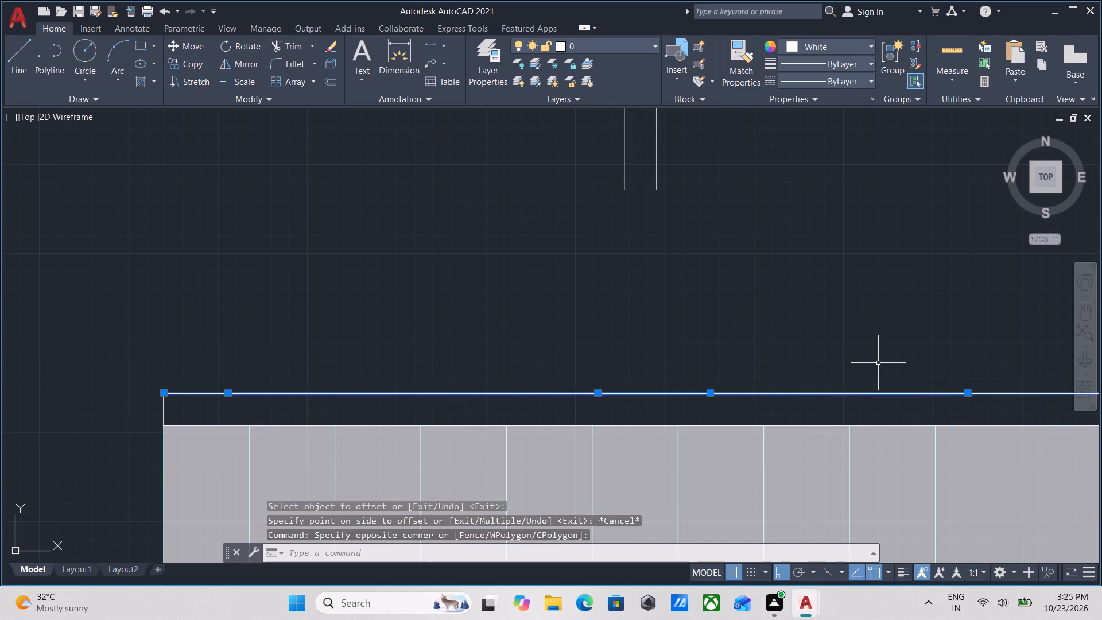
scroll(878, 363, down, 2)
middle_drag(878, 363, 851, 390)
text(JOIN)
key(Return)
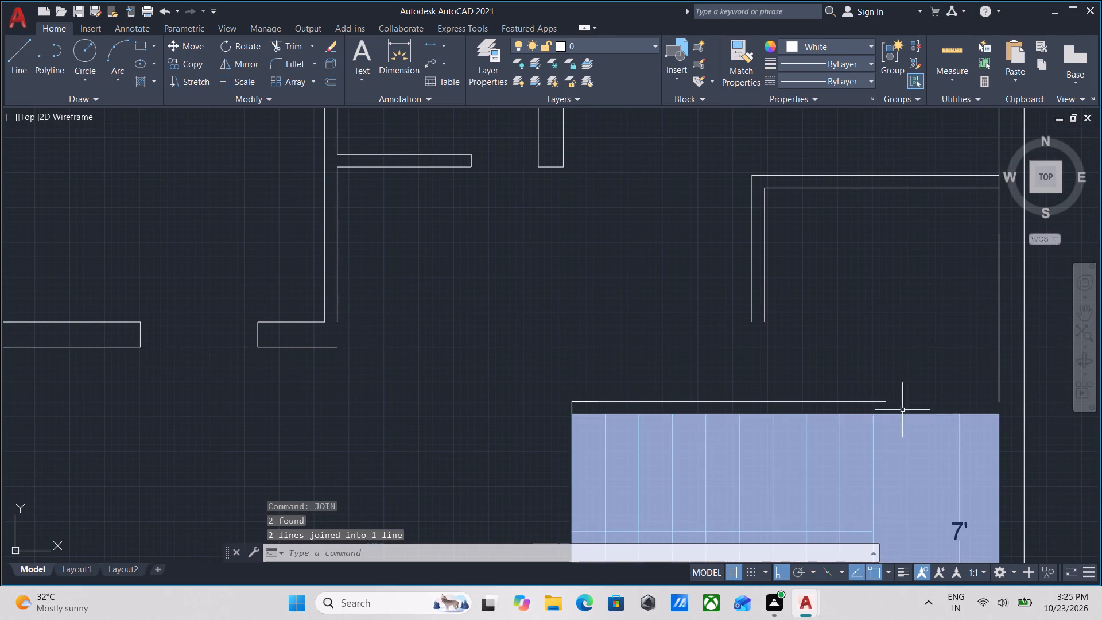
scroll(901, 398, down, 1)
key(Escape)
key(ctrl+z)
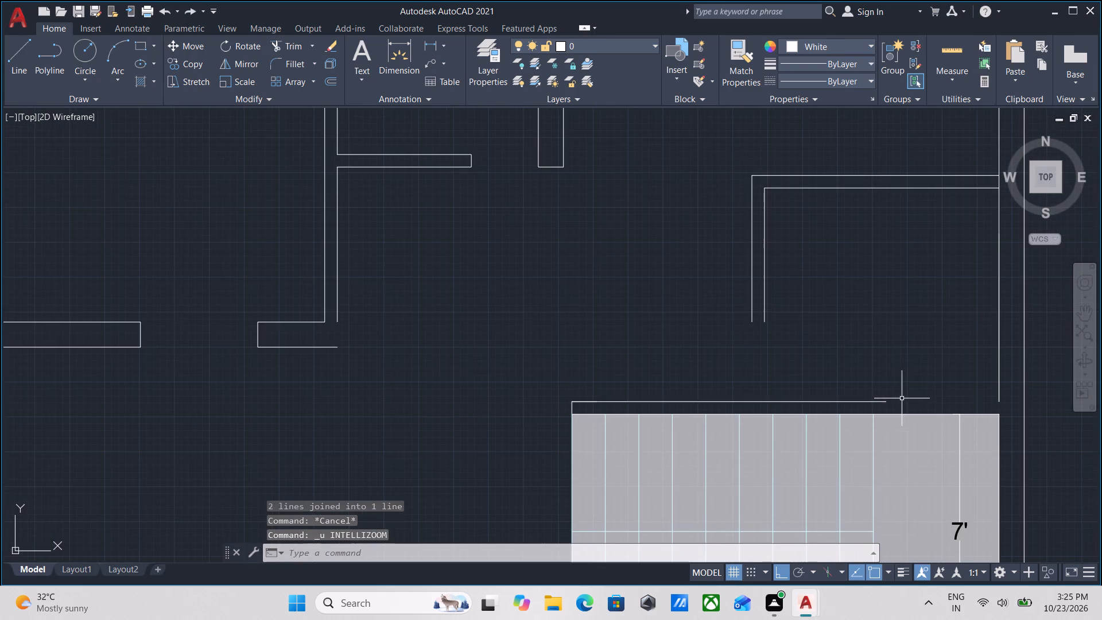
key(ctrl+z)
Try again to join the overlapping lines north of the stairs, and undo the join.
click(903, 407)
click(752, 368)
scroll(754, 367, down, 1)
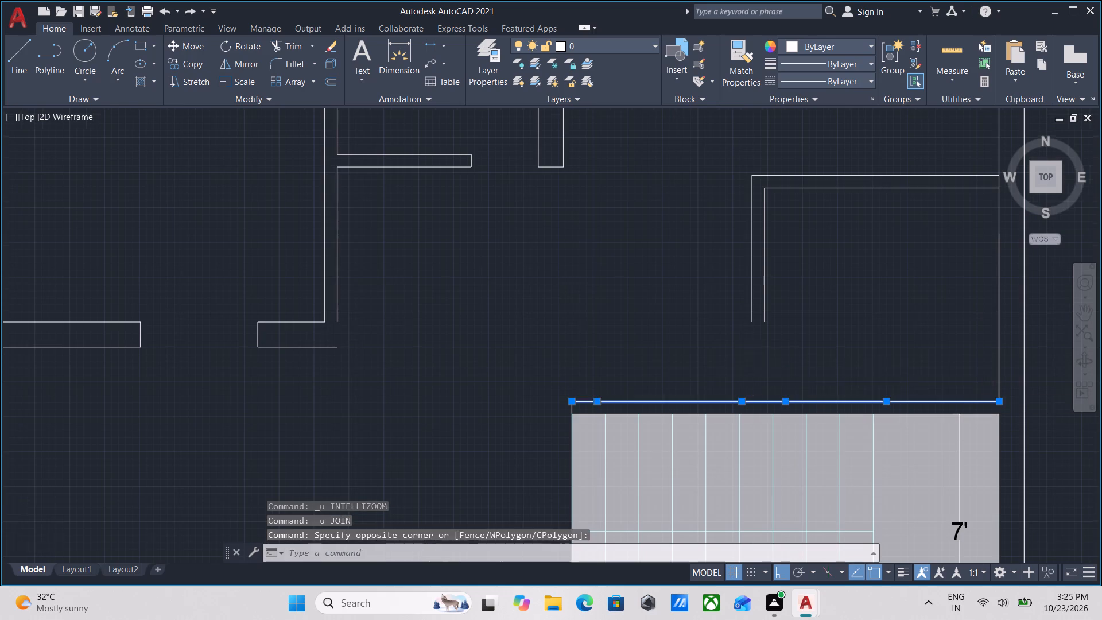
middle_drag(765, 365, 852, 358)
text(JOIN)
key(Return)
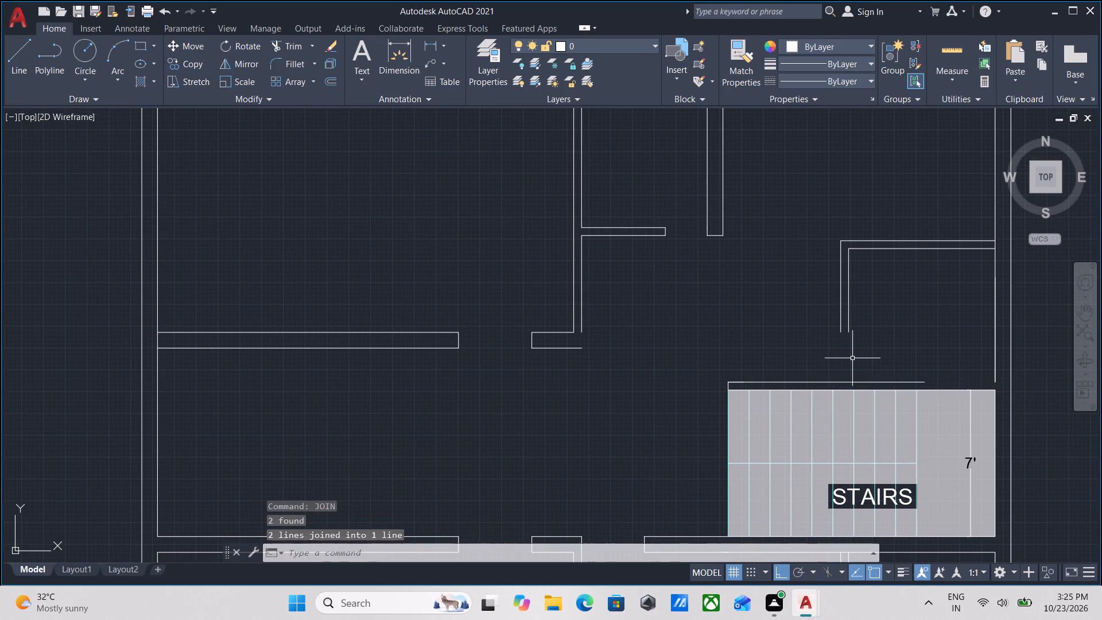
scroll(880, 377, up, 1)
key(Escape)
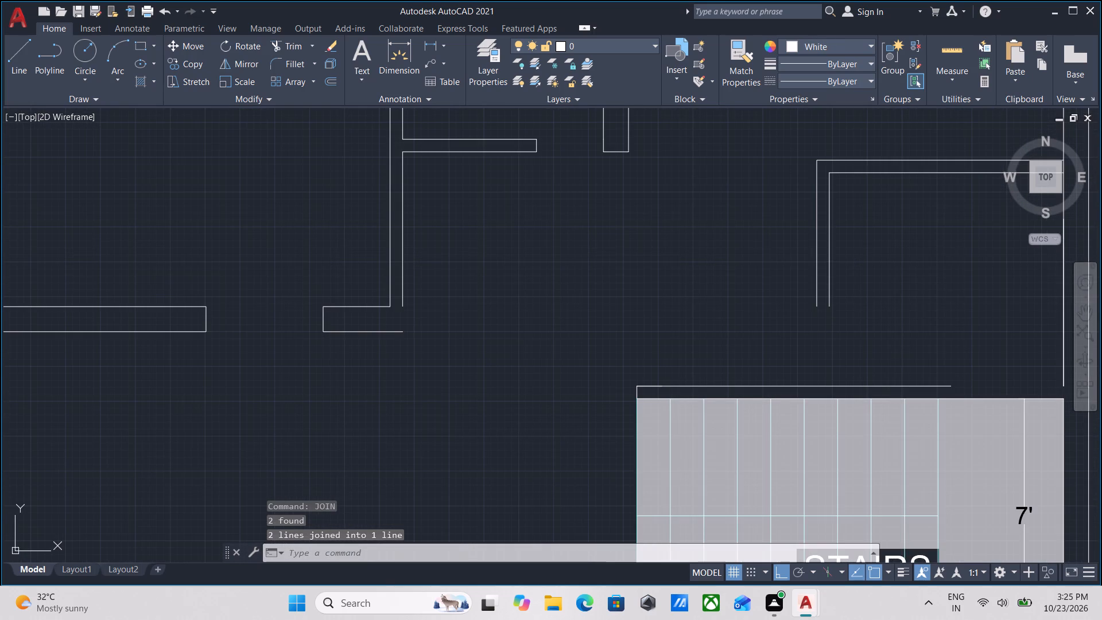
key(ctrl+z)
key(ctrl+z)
Erase the two long overlapping lines on the north side of the stairs wall, leaving the short west segment.
scroll(950, 382, up, 1)
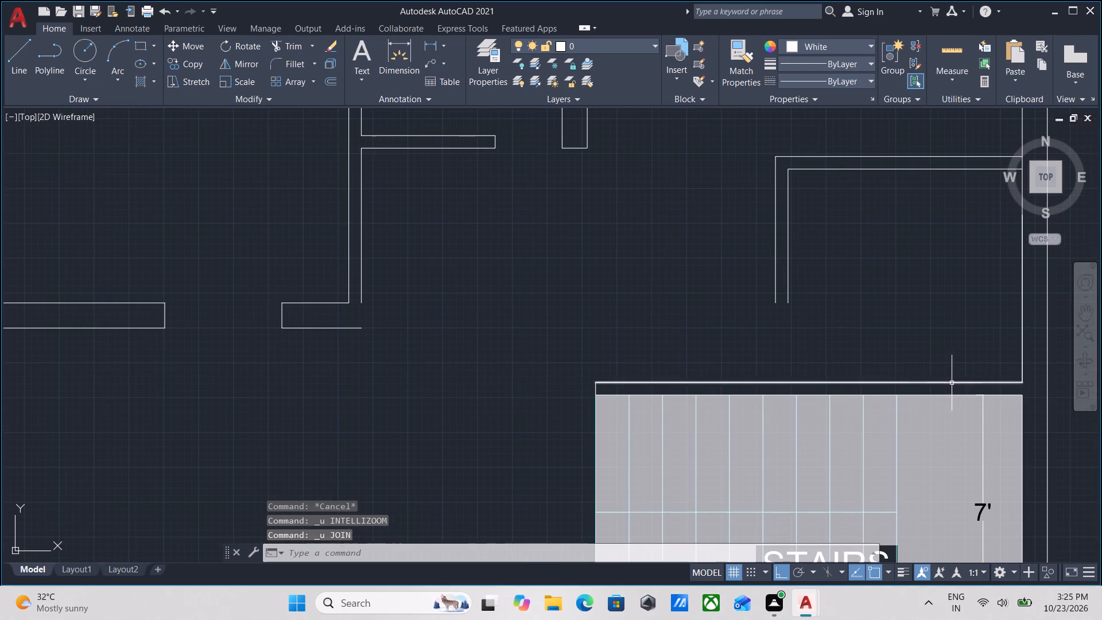
click(959, 389)
click(949, 369)
right_click(949, 369)
click(993, 107)
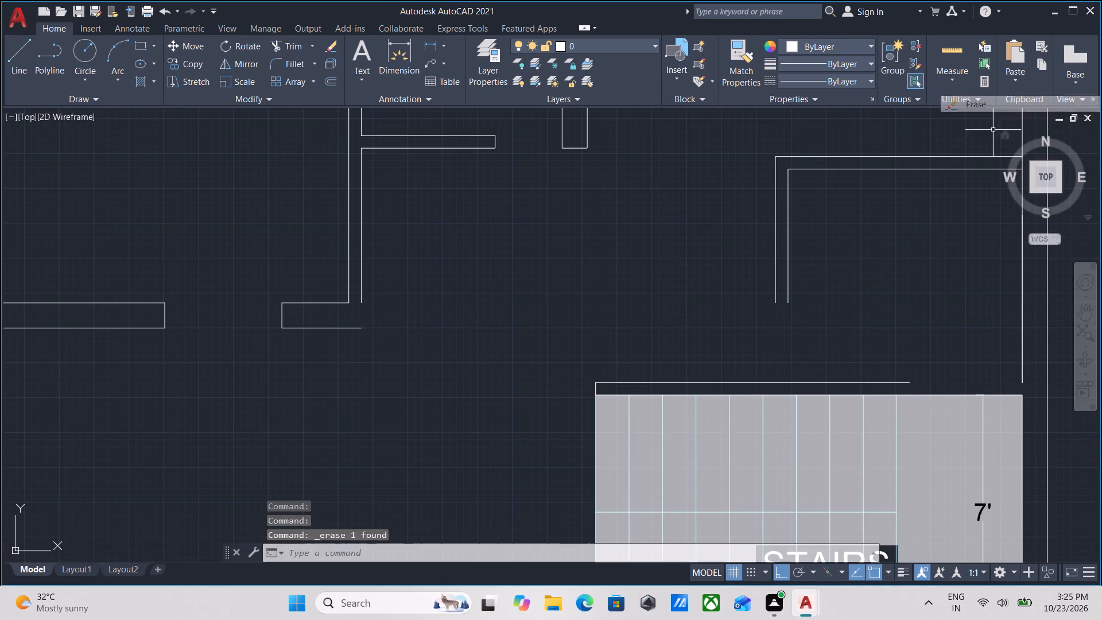
click(929, 386)
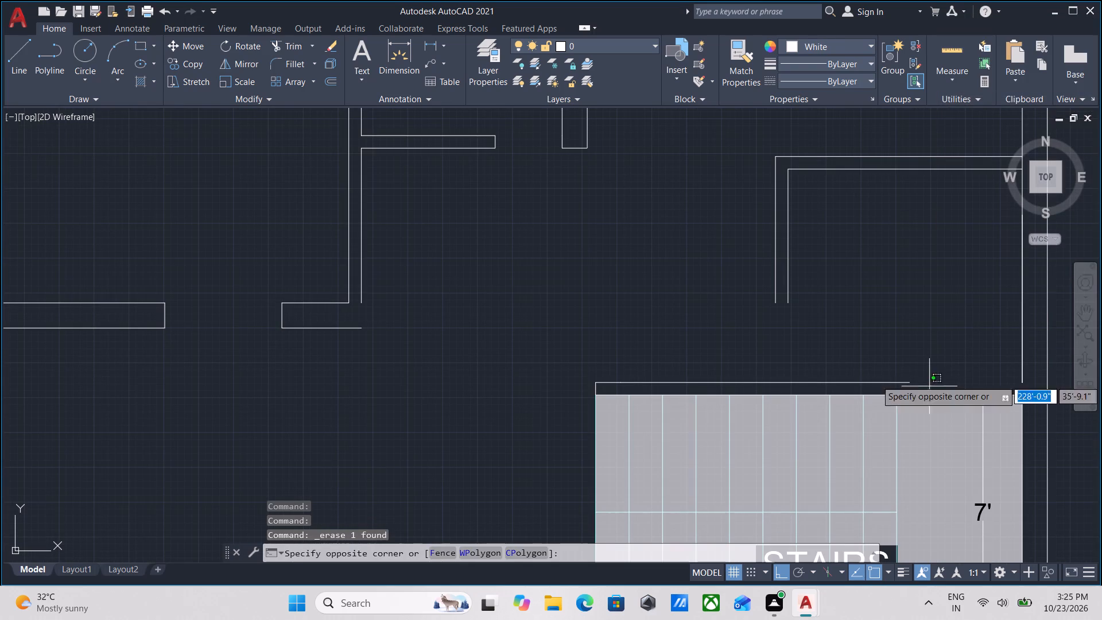
click(880, 357)
right_click(880, 357)
click(945, 95)
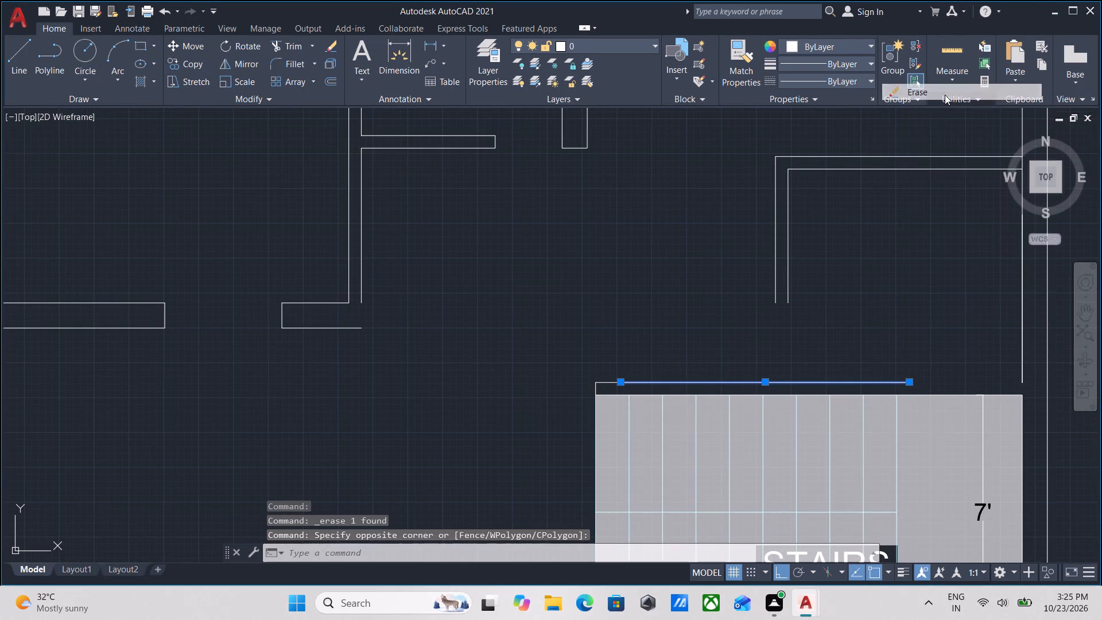
Draw a 12' horizontal line from the short segment's east end to the east wall's inner line, north of the stairs.
middle_click(771, 323)
key(l)
key(Return)
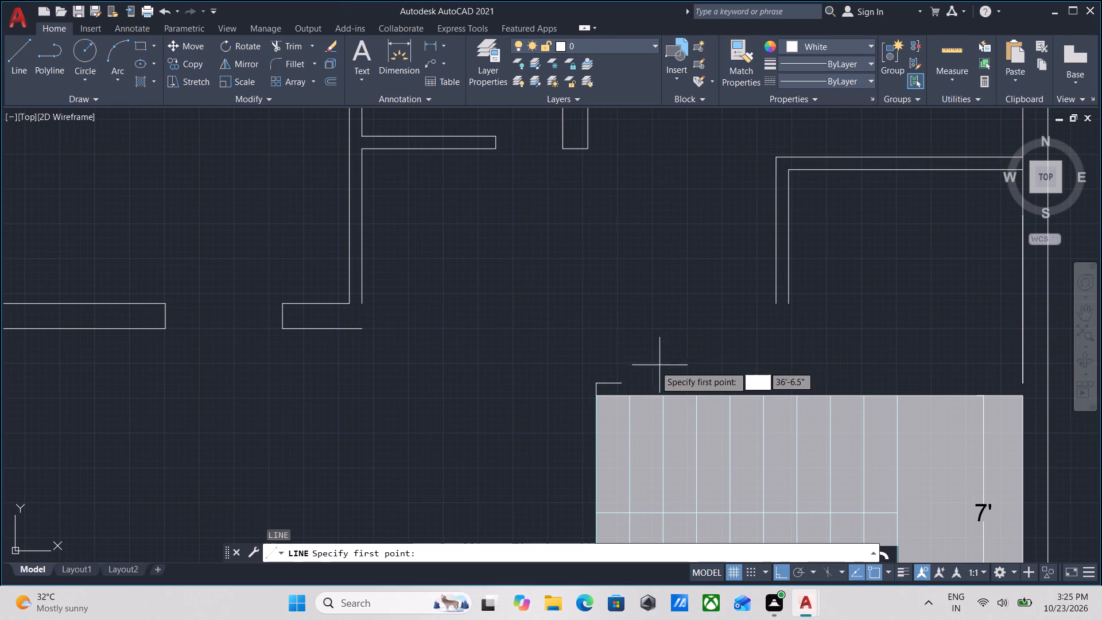
click(624, 384)
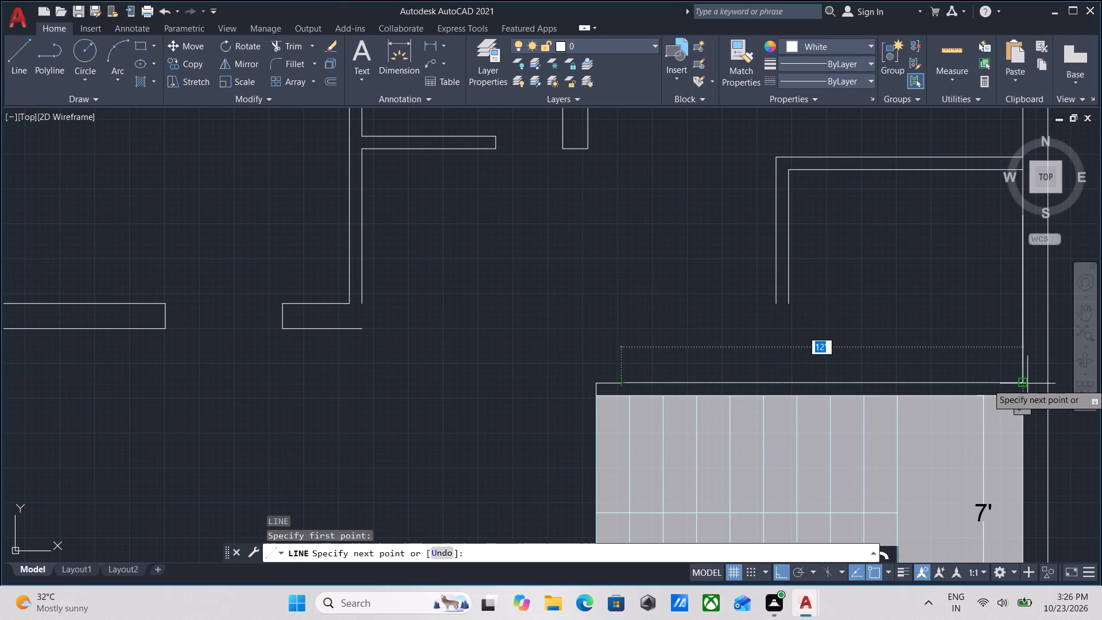
click(1027, 384)
key(Escape)
Examine the mirrored walls between the north outer wall and the stairs in the second plan.
scroll(905, 297, down, 2)
middle_drag(904, 297, 915, 339)
scroll(879, 340, up, 2)
scroll(870, 325, down, 1)
middle_drag(870, 325, 874, 366)
scroll(873, 342, down, 1)
middle_drag(873, 342, 872, 387)
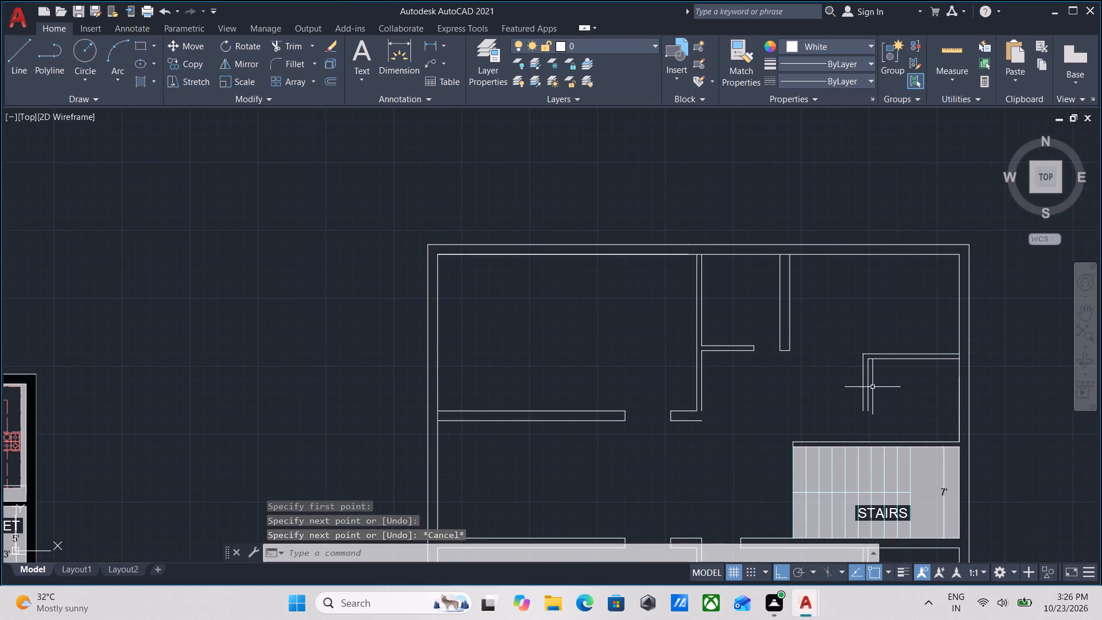
scroll(860, 353, up, 1)
scroll(793, 350, down, 1)
middle_drag(793, 350, 780, 385)
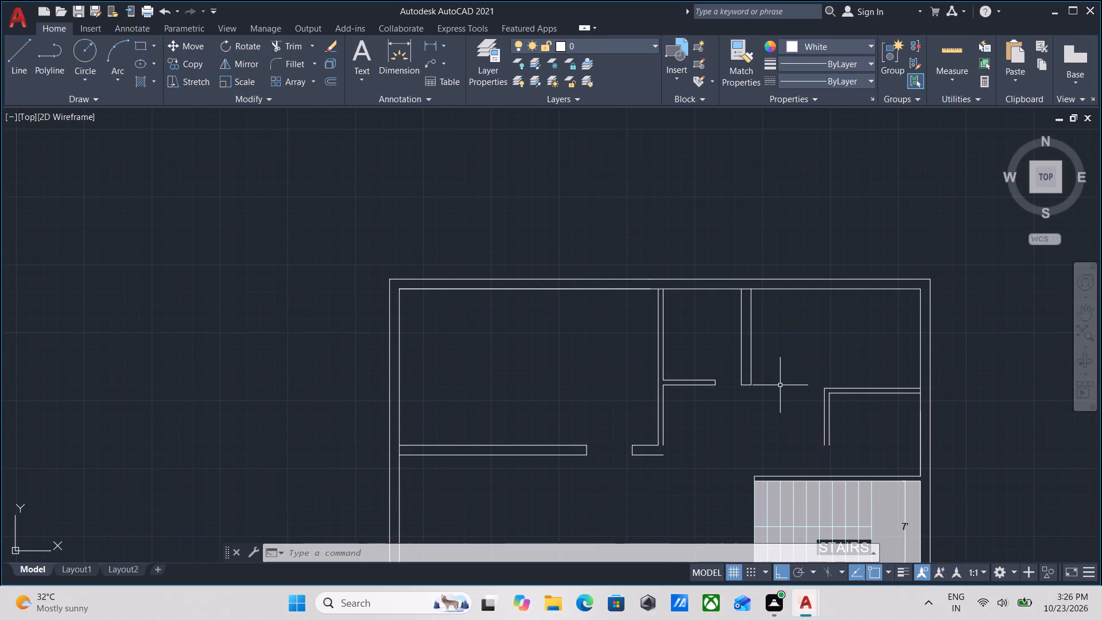
scroll(764, 385, up, 2)
scroll(757, 385, down, 1)
middle_drag(757, 385, 765, 340)
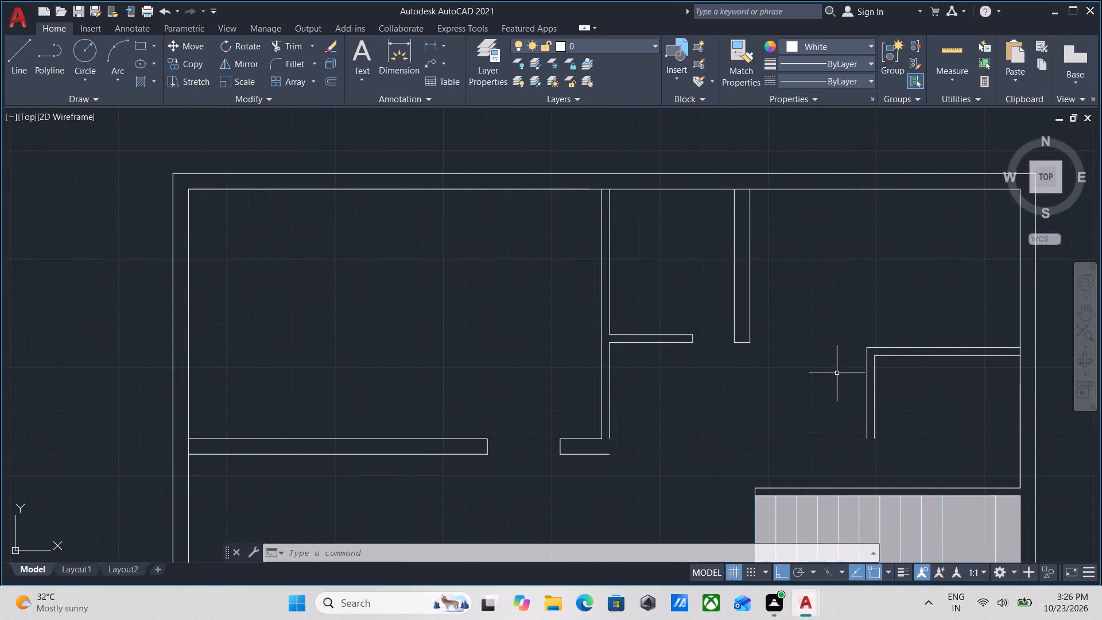
scroll(936, 393, down, 1)
middle_drag(926, 395, 843, 405)
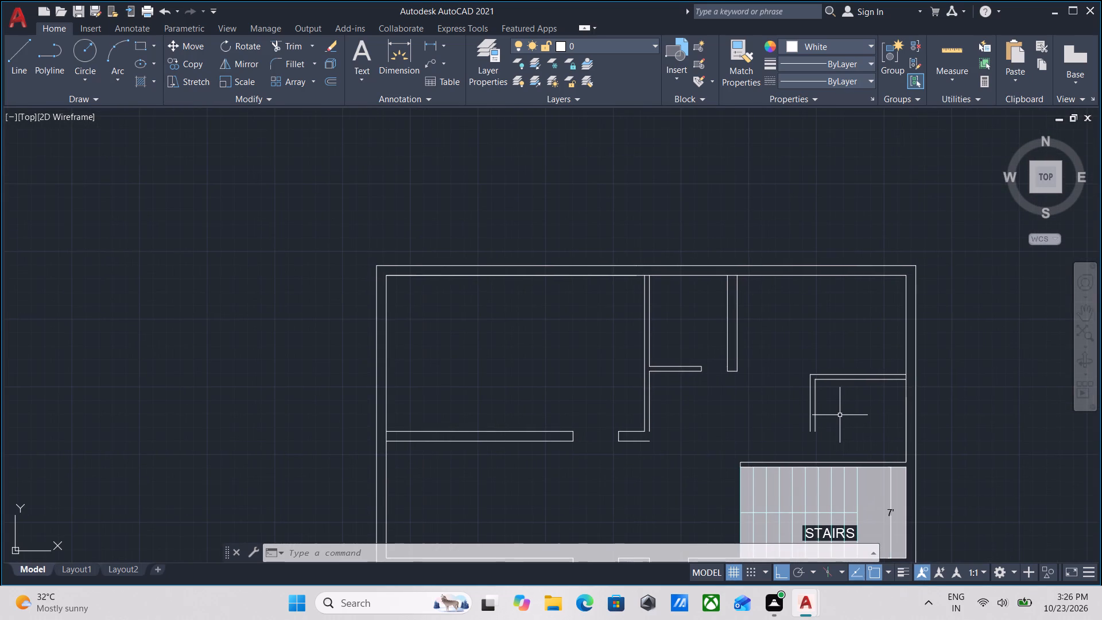
scroll(828, 418, up, 2)
scroll(828, 418, down, 1)
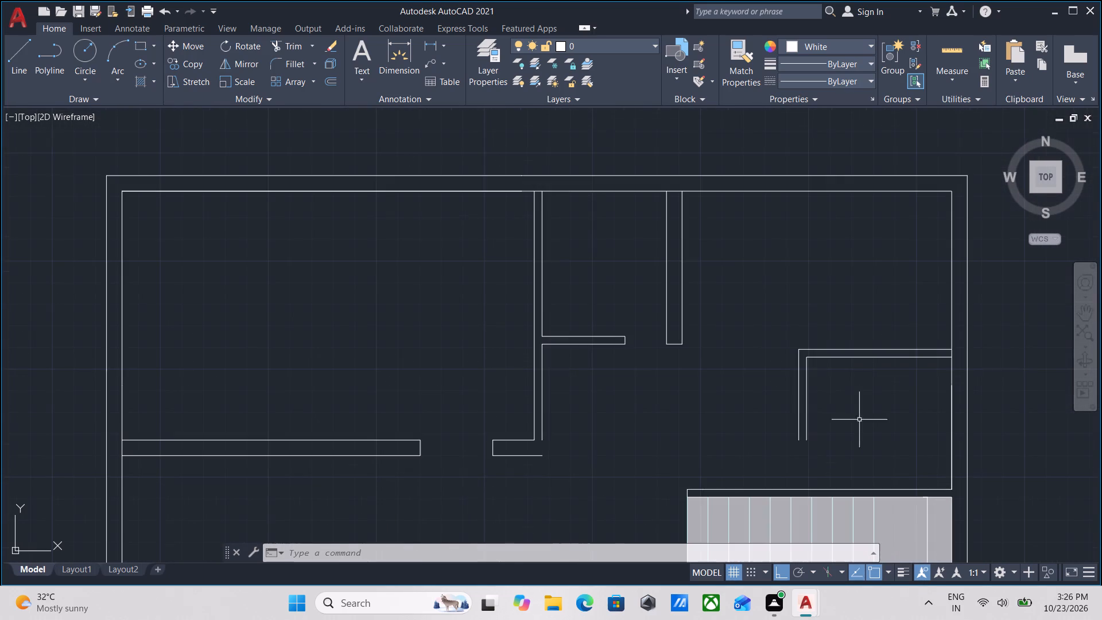
Erase the four lines of the L-shaped wall attached to the east wall north of the stairs.
click(859, 420)
click(794, 317)
right_click(794, 317)
click(840, 344)
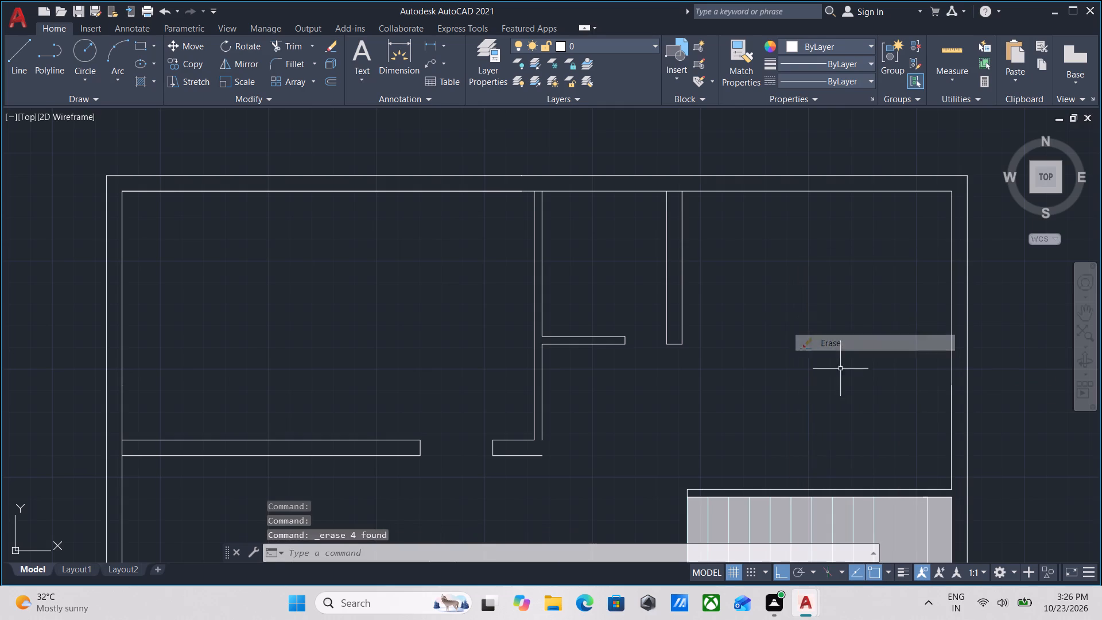
Offset the new horizontal line on the stairs wall 9" to the north.
scroll(836, 462, up, 1)
middle_drag(836, 462, 833, 359)
scroll(835, 351, up, 1)
click(884, 443)
click(868, 415)
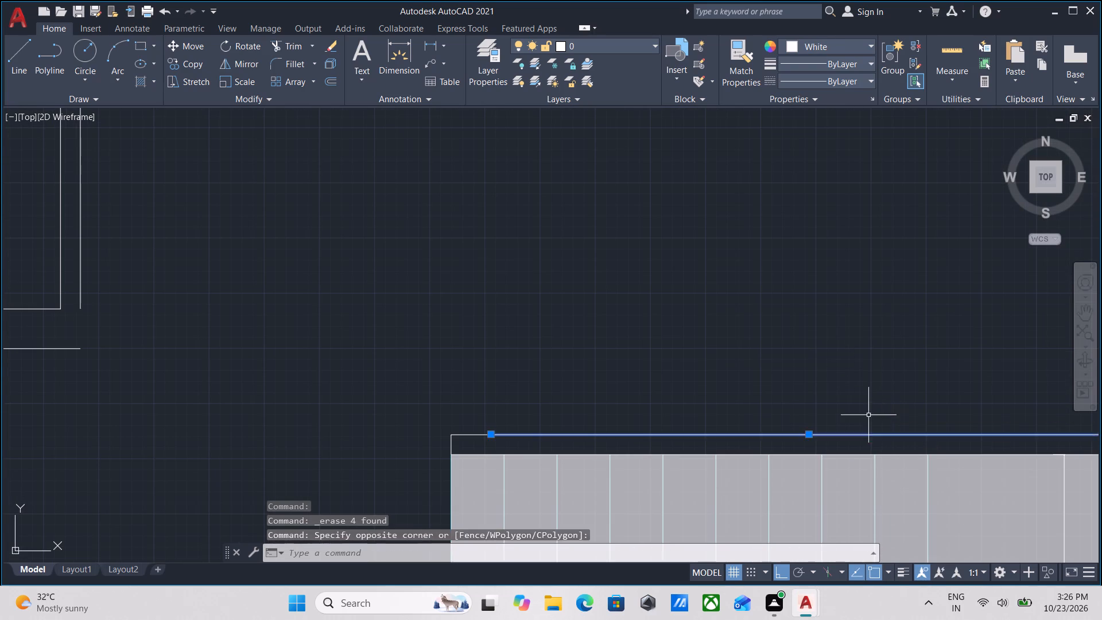
scroll(868, 415, down, 1)
middle_drag(866, 416, 800, 433)
key(o)
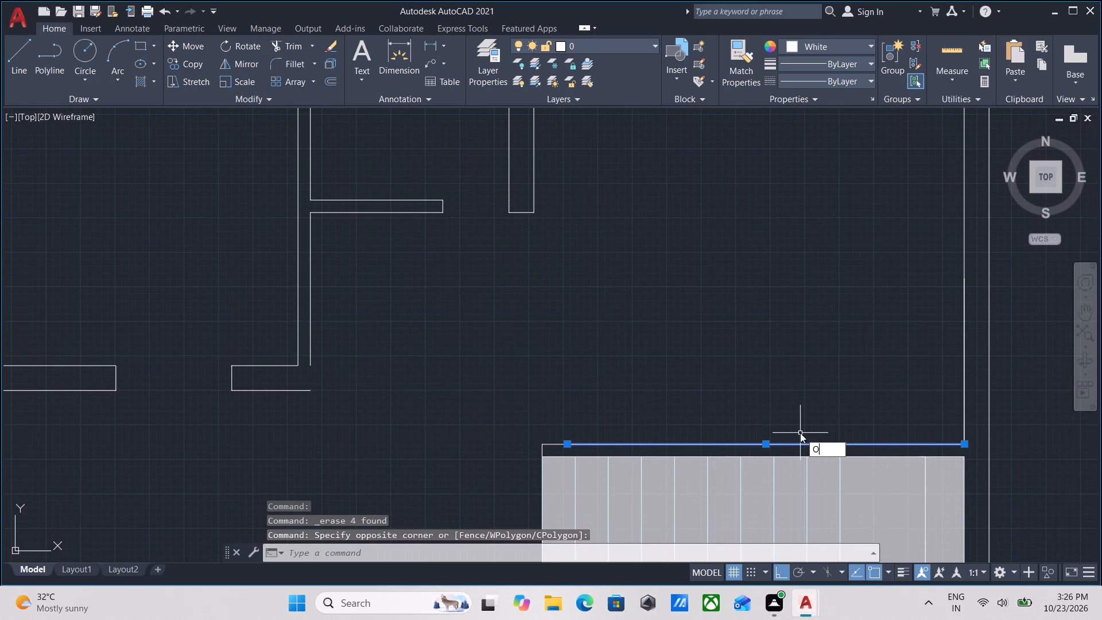
key(Return)
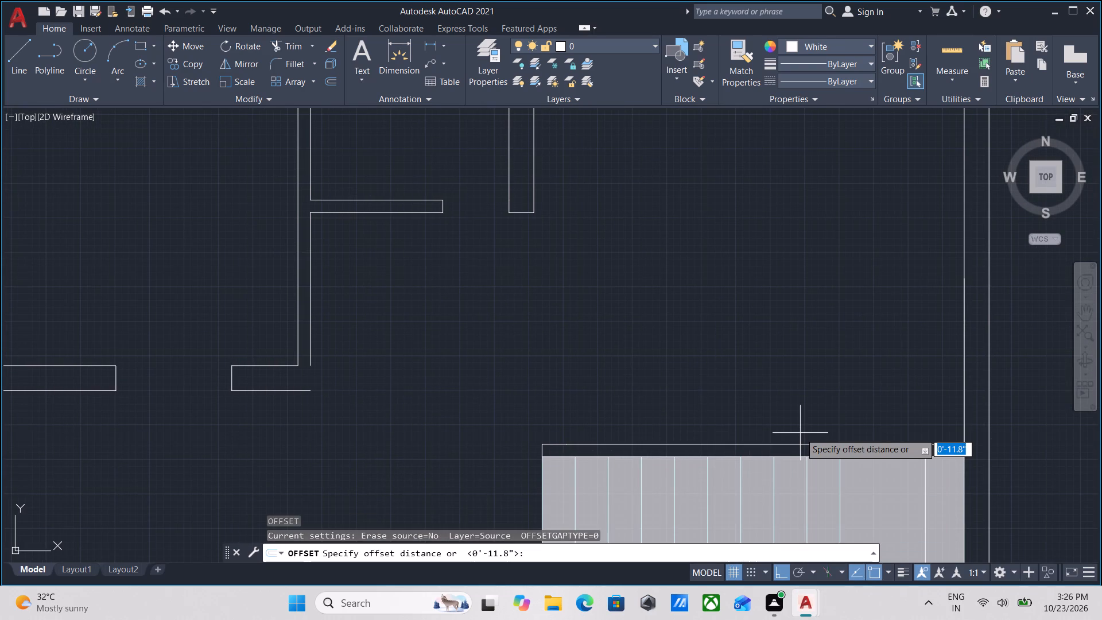
scroll(800, 447, down, 1)
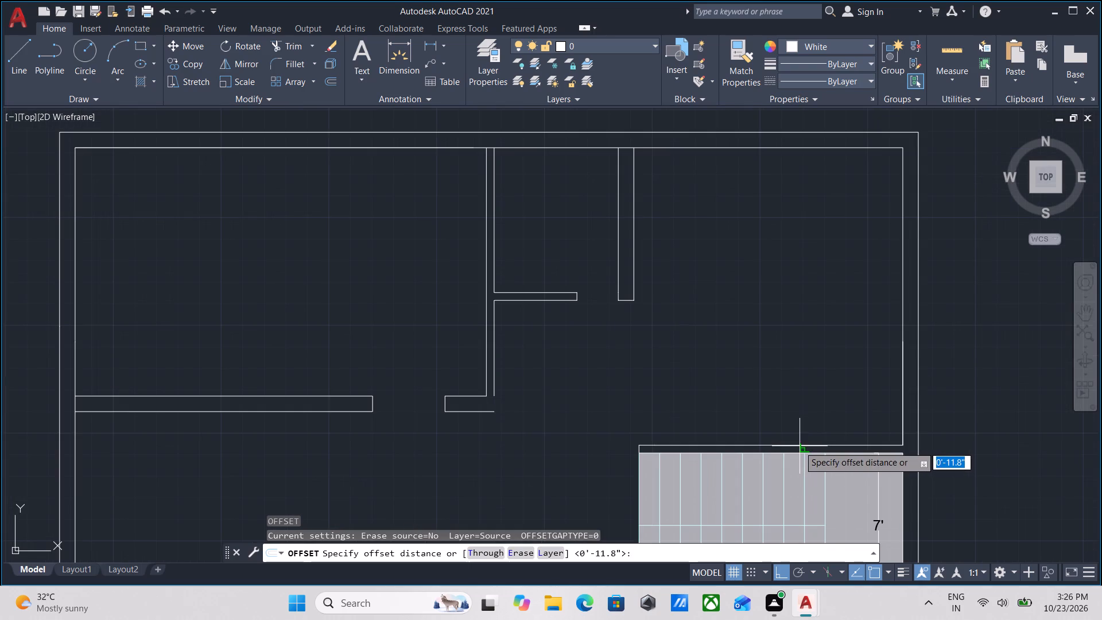
click(790, 445)
click(788, 412)
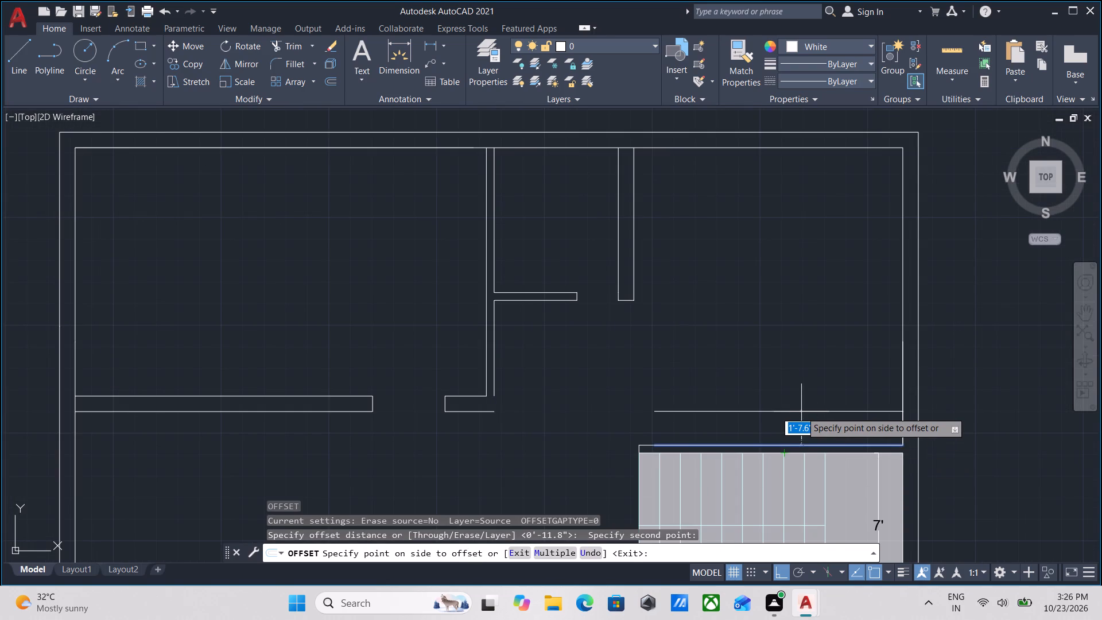
key(9)
key(shift+quotedbl)
key(Return)
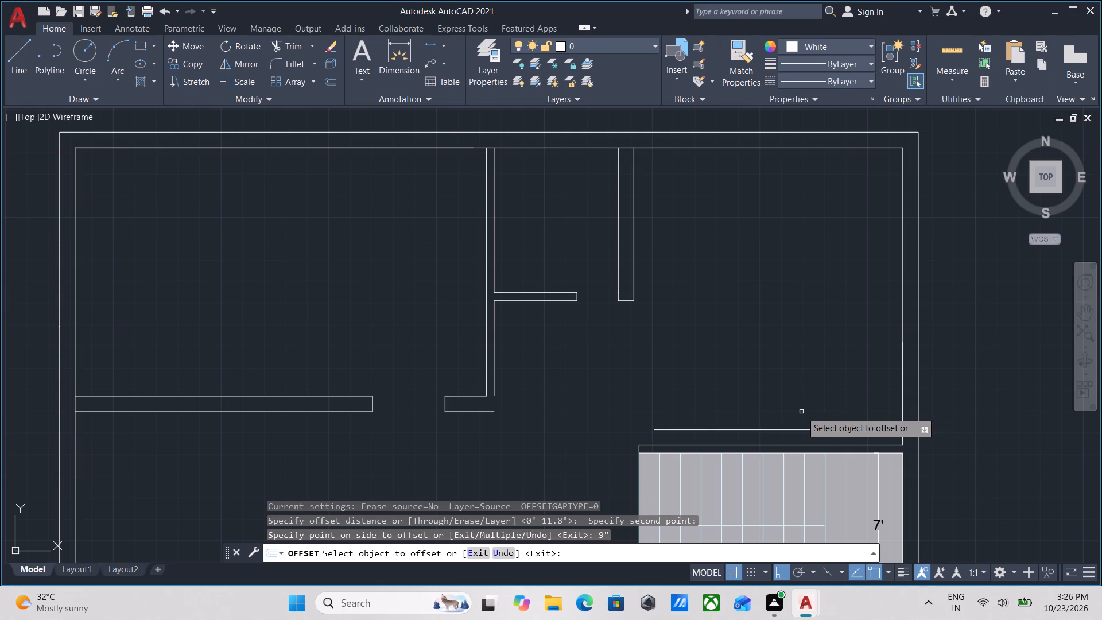
Offset the horizontal line just north of the stairs wall another 6' to the north.
click(802, 429)
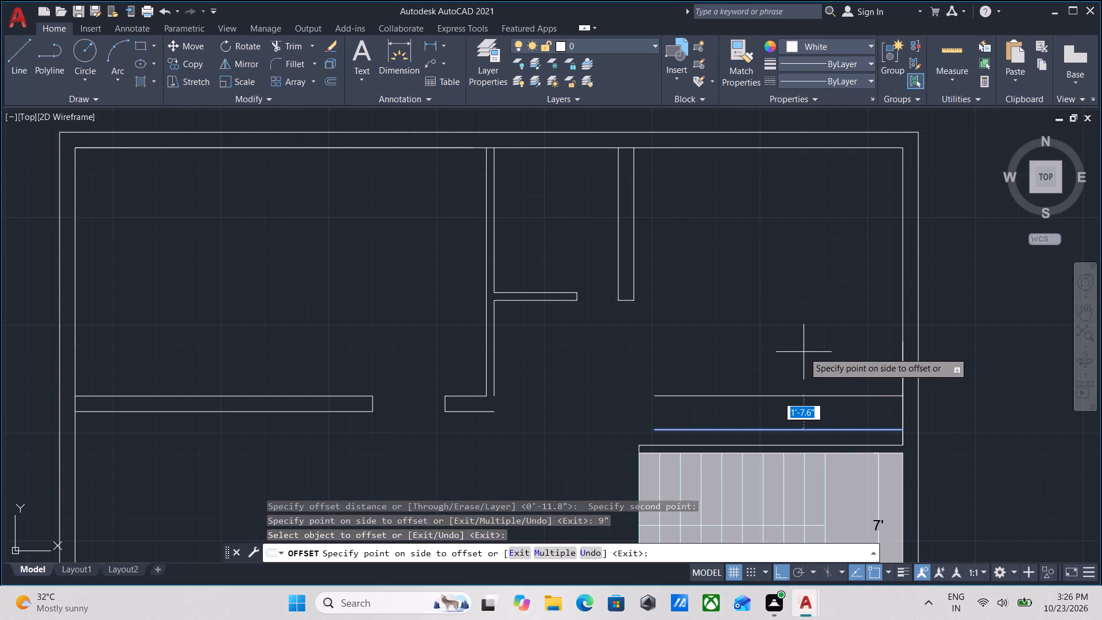
text(6')
key(Return)
middle_drag(802, 336, 801, 370)
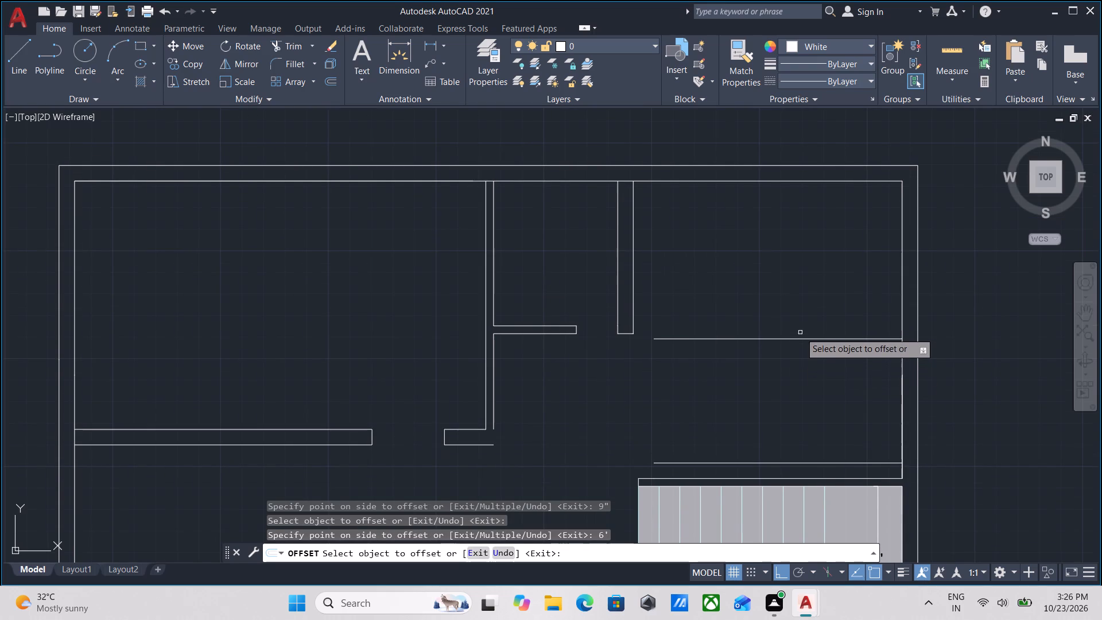
Erase the horizontal line 6' north of the stairs wall.
key(Escape)
click(809, 361)
click(791, 310)
right_click(791, 310)
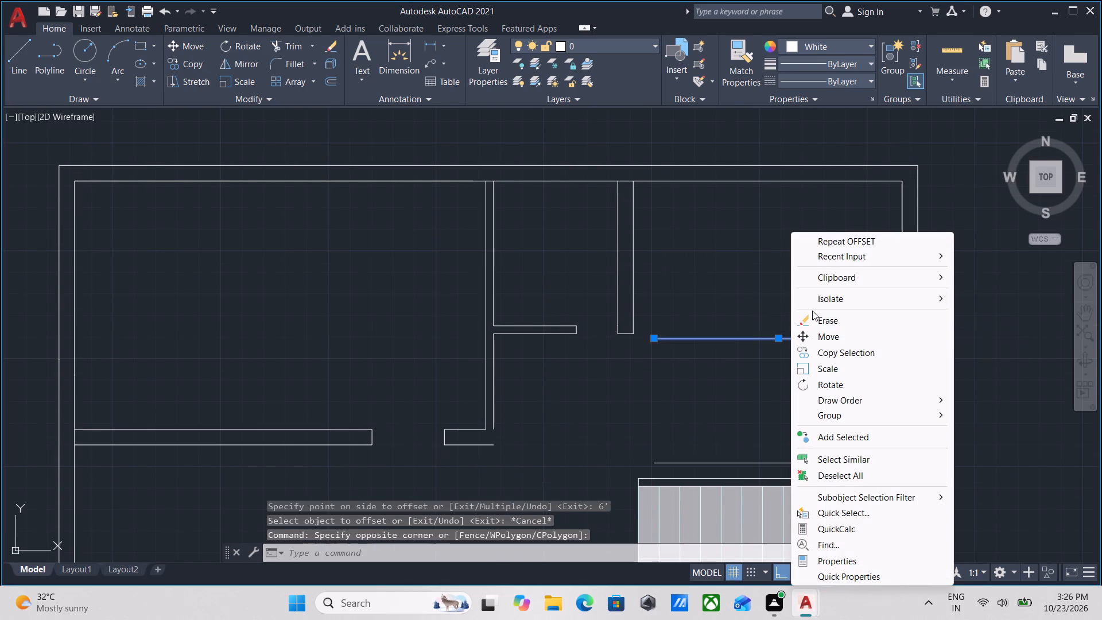
click(826, 323)
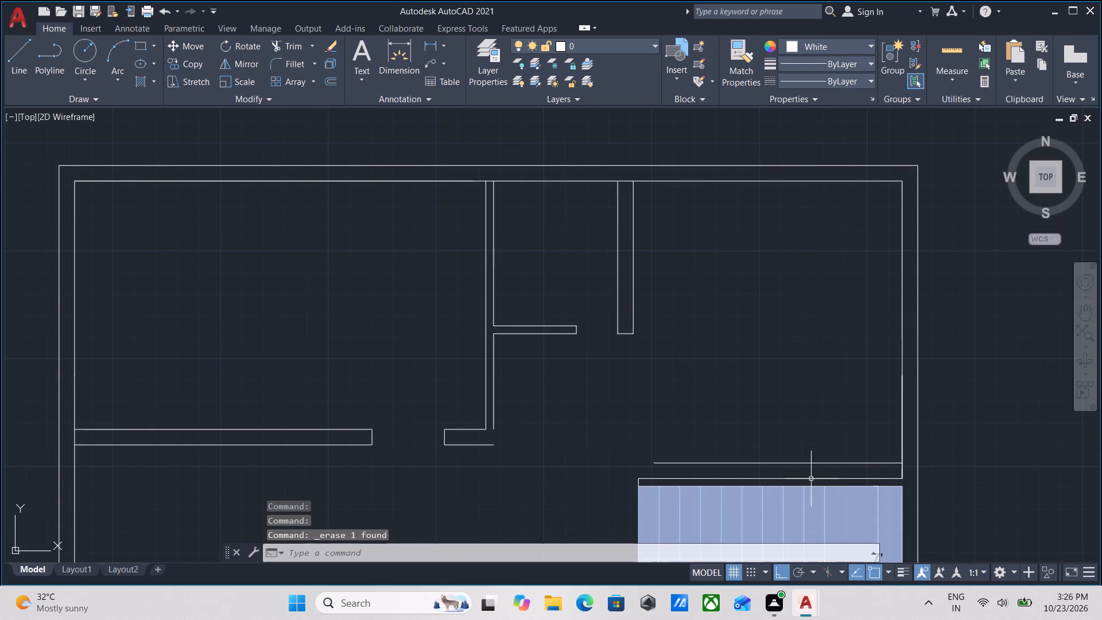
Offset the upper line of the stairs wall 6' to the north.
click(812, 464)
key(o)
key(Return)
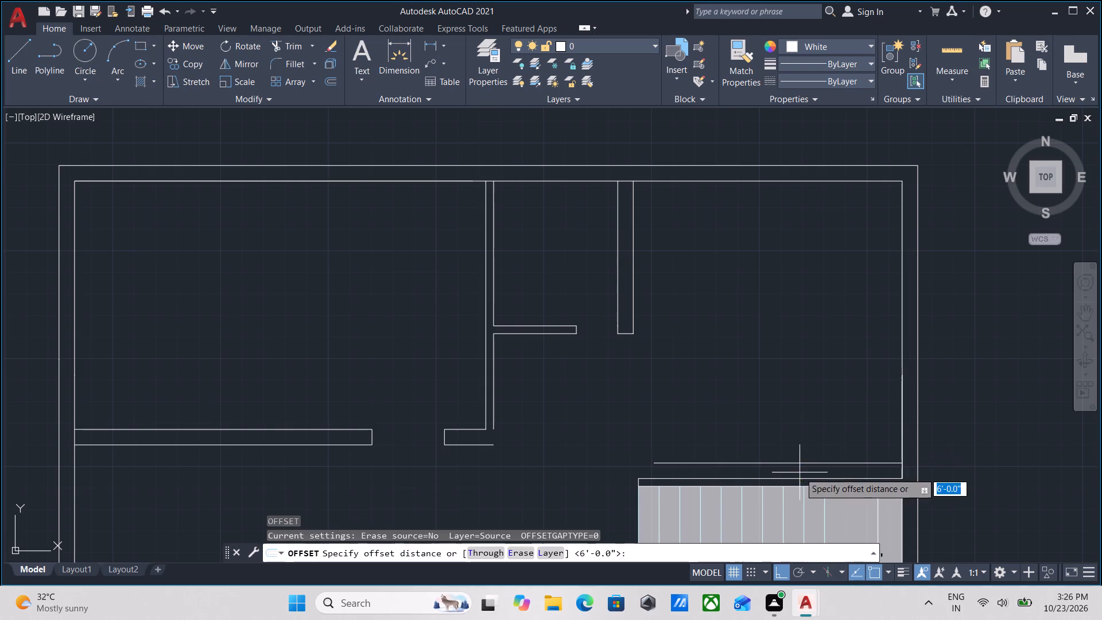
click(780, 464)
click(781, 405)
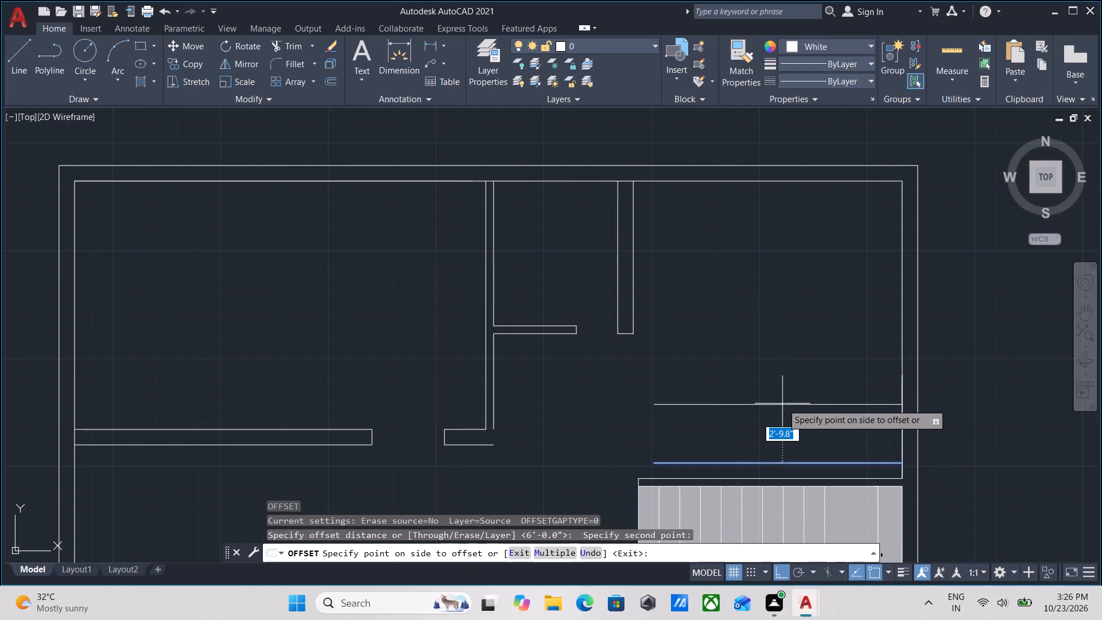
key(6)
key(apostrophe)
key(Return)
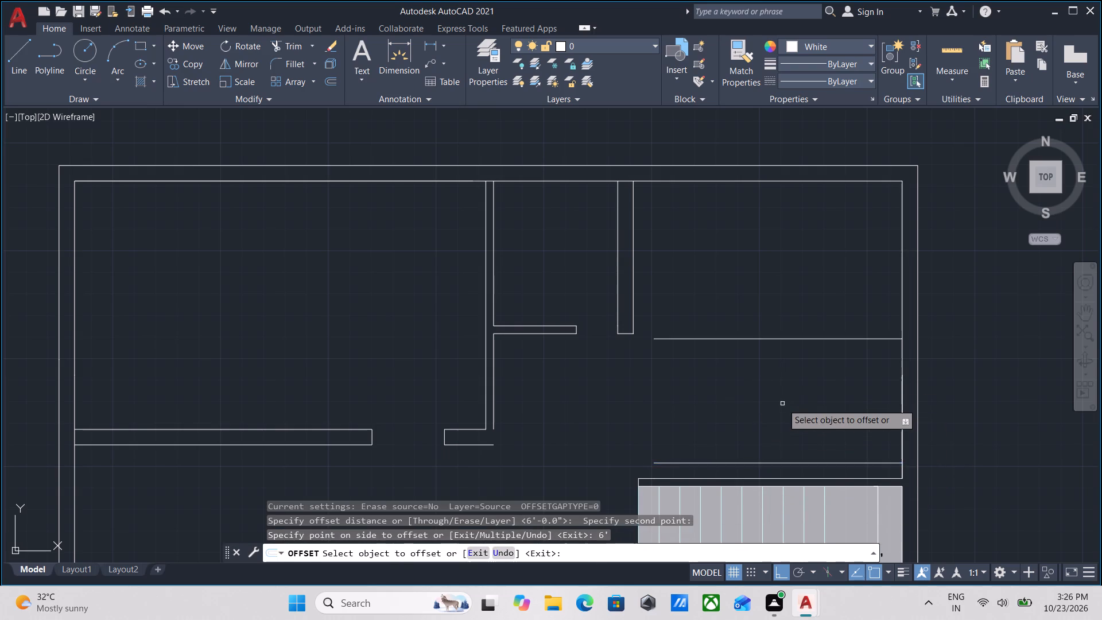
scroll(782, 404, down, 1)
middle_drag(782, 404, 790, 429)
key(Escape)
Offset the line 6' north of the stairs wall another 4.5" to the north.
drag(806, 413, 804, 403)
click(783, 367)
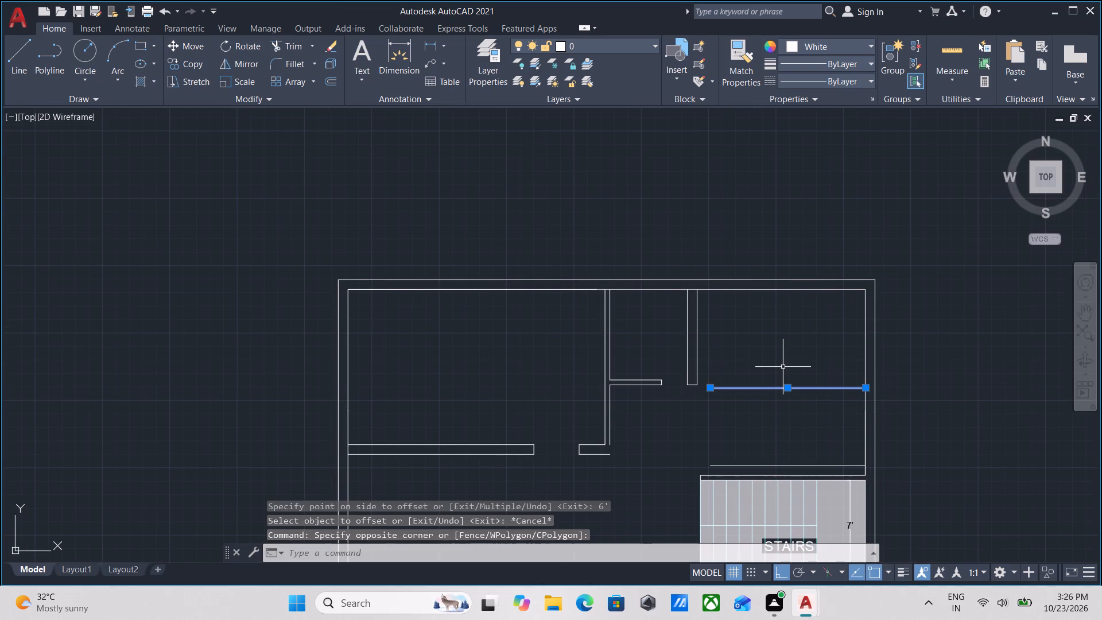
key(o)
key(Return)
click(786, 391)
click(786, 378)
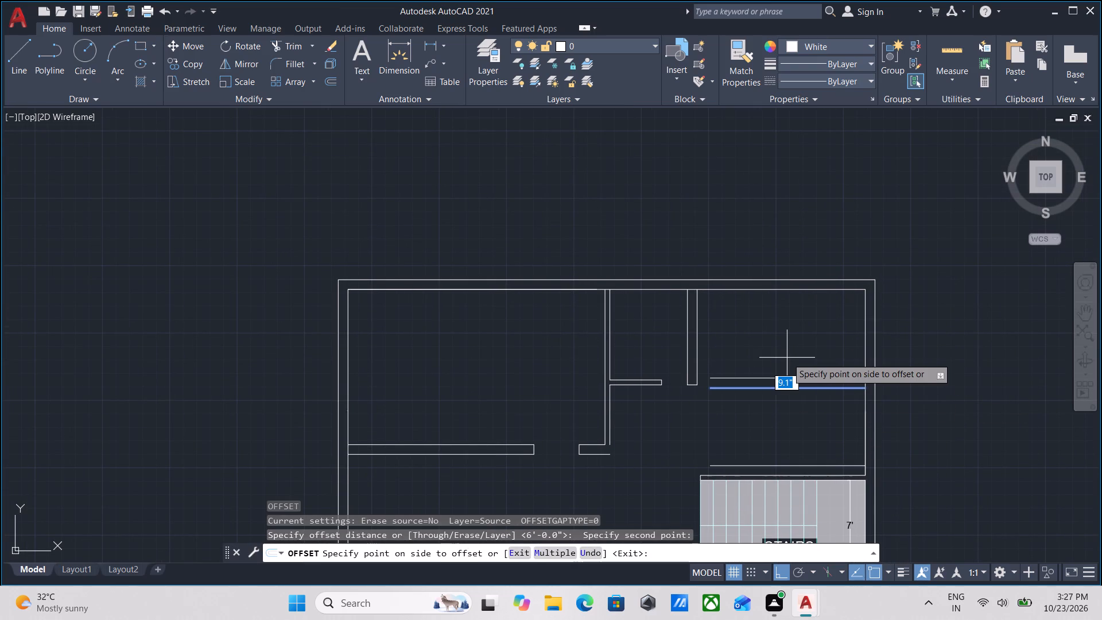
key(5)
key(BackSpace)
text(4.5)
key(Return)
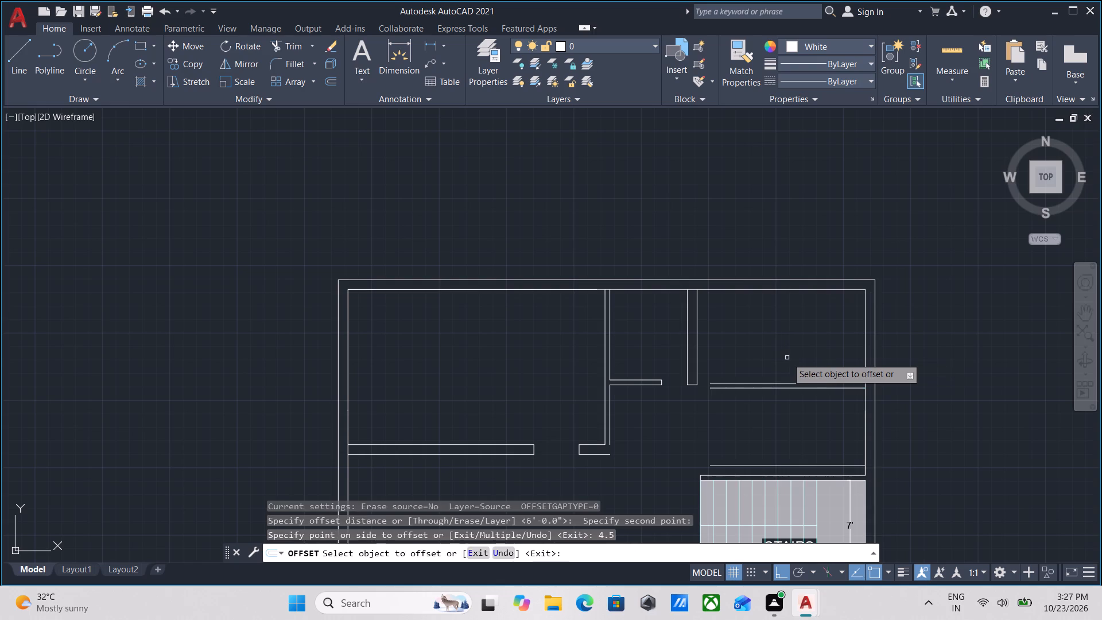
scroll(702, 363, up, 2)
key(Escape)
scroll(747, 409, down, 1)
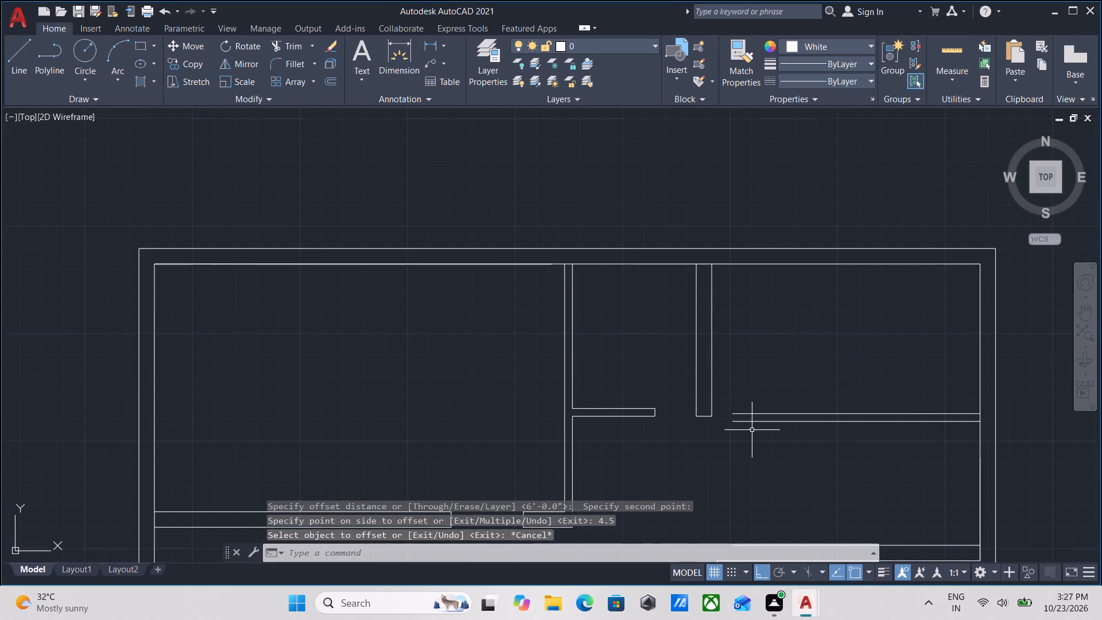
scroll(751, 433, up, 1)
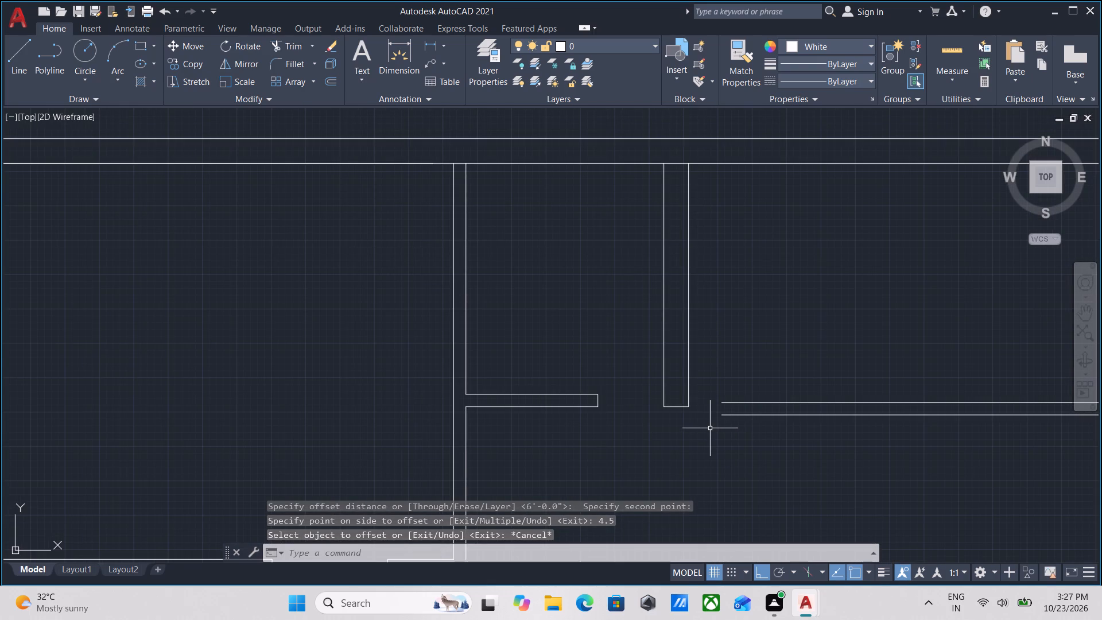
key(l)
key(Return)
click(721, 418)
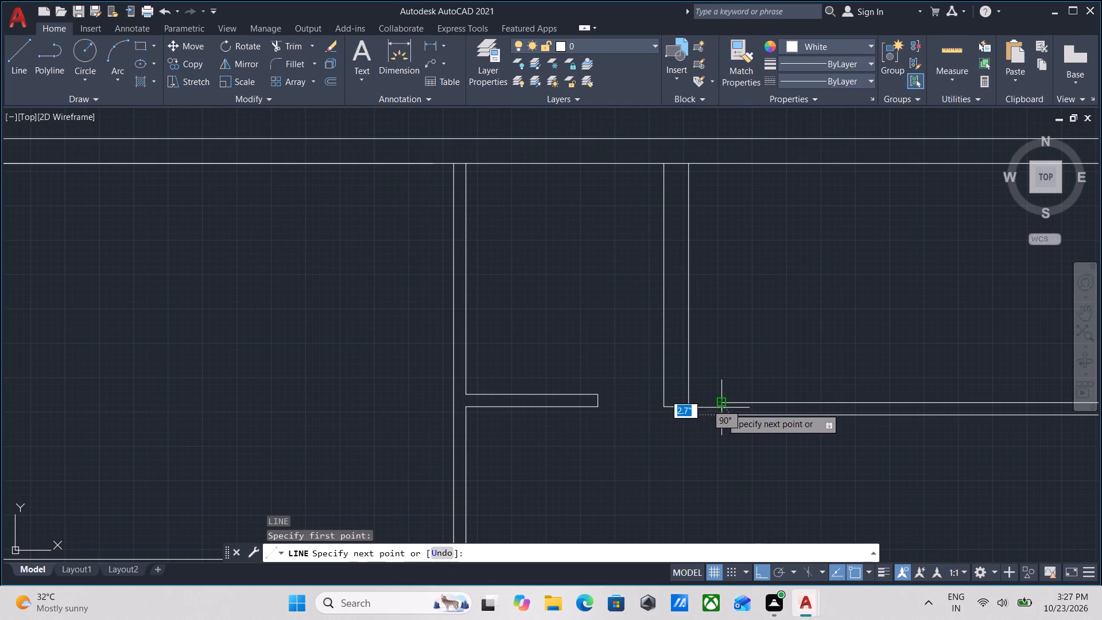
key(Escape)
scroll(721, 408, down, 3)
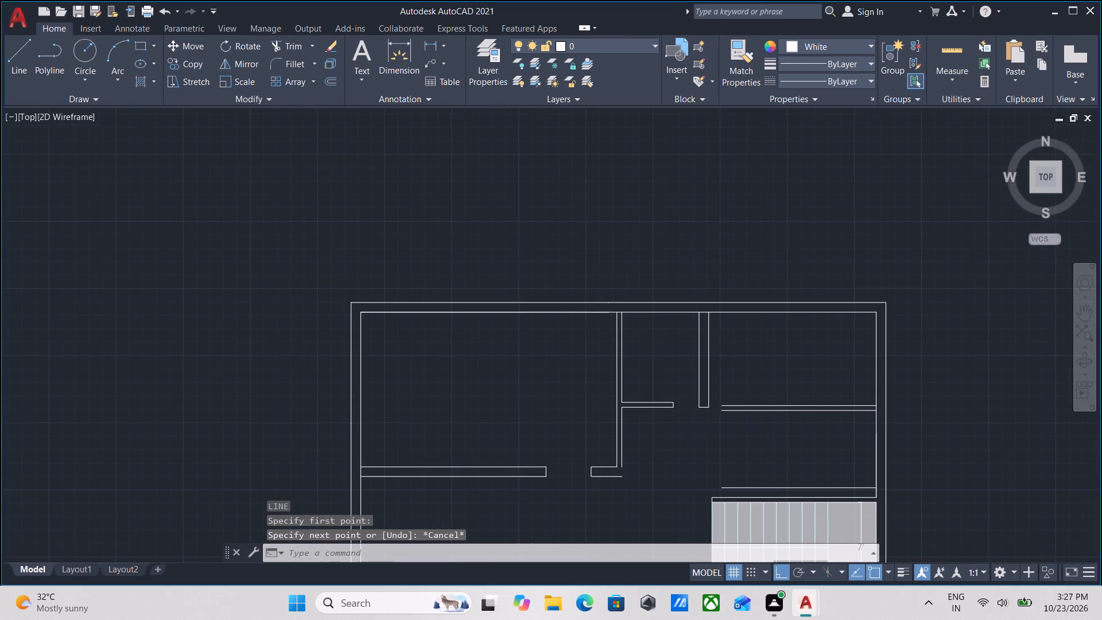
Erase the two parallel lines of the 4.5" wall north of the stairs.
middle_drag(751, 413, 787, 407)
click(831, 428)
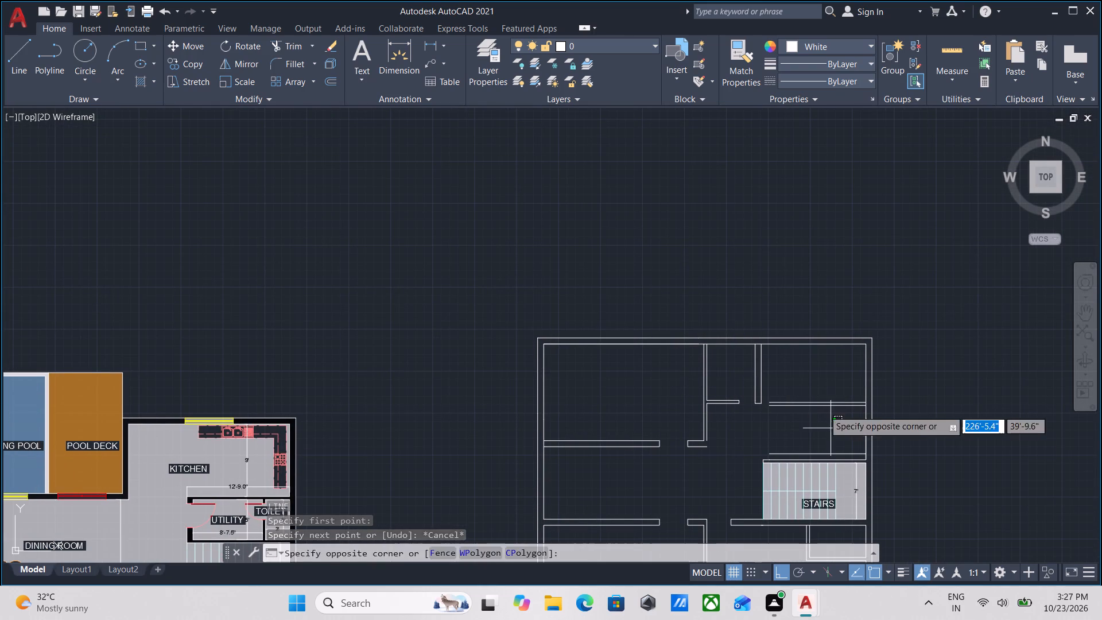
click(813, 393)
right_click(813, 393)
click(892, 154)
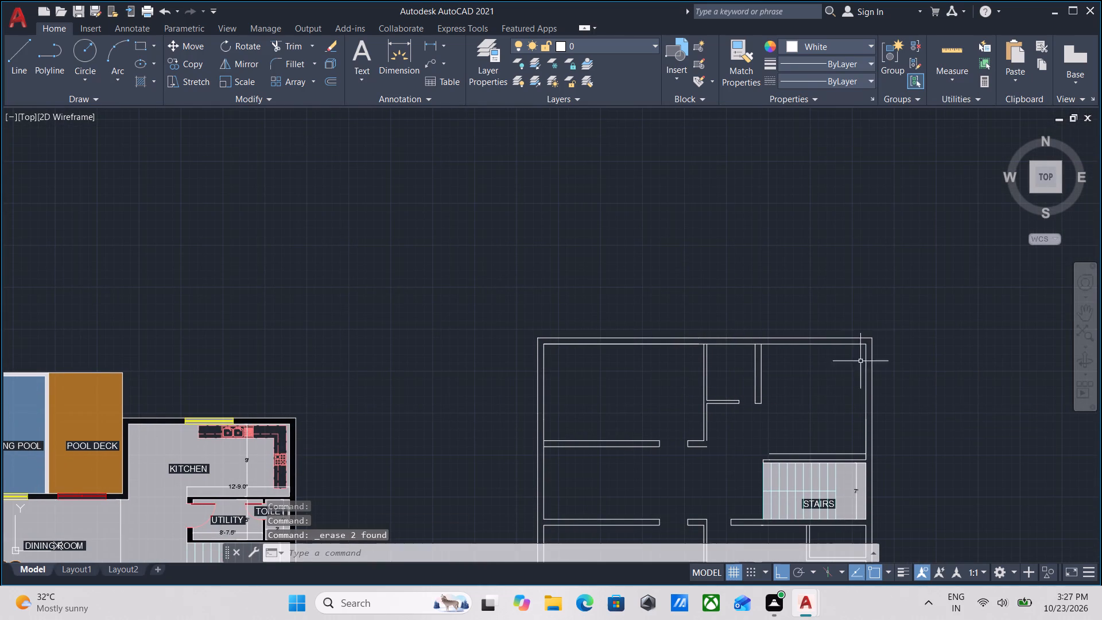
Trim the north wall's inner line between the two faces of the vertical wall bordering the northeast room.
scroll(831, 466, up, 2)
click(859, 437)
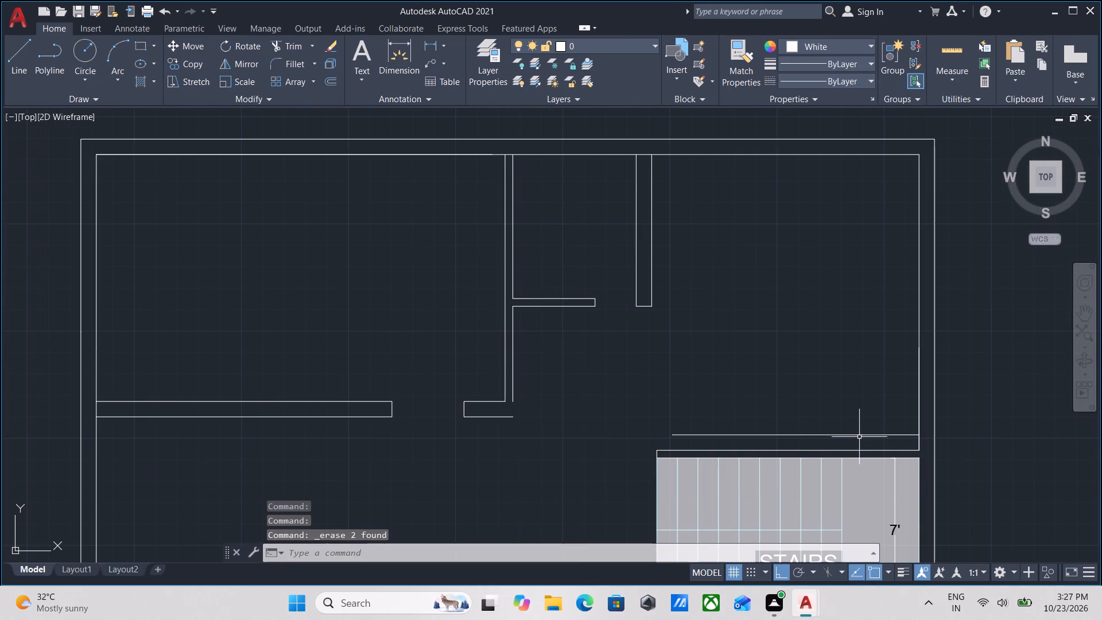
middle_drag(848, 398, 850, 443)
key(Escape)
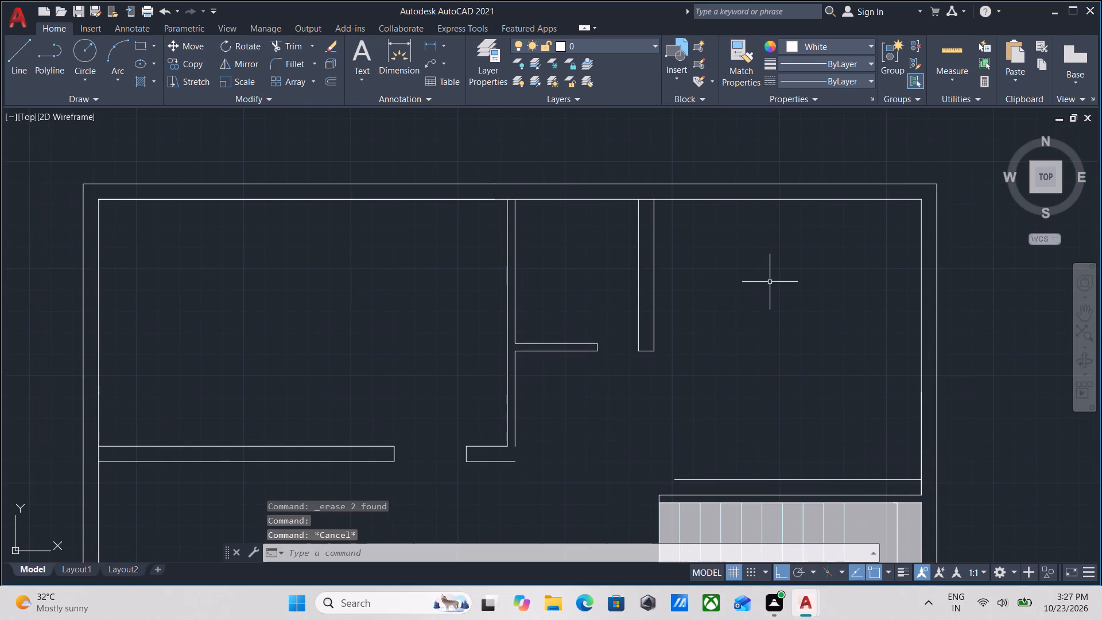
middle_drag(685, 238, 676, 319)
text(TR)
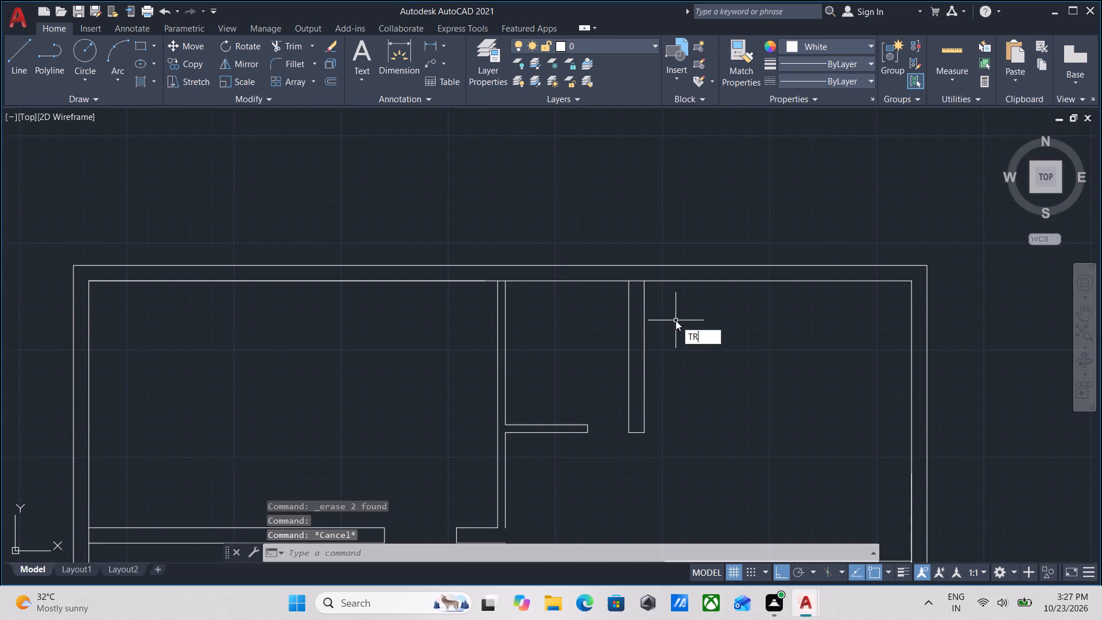
key(Return)
scroll(636, 284, up, 2)
click(636, 294)
click(635, 274)
scroll(667, 292, down, 2)
key(Escape)
Offset the northeast room's inner north wall line 10' to the south.
middle_drag(662, 297, 618, 310)
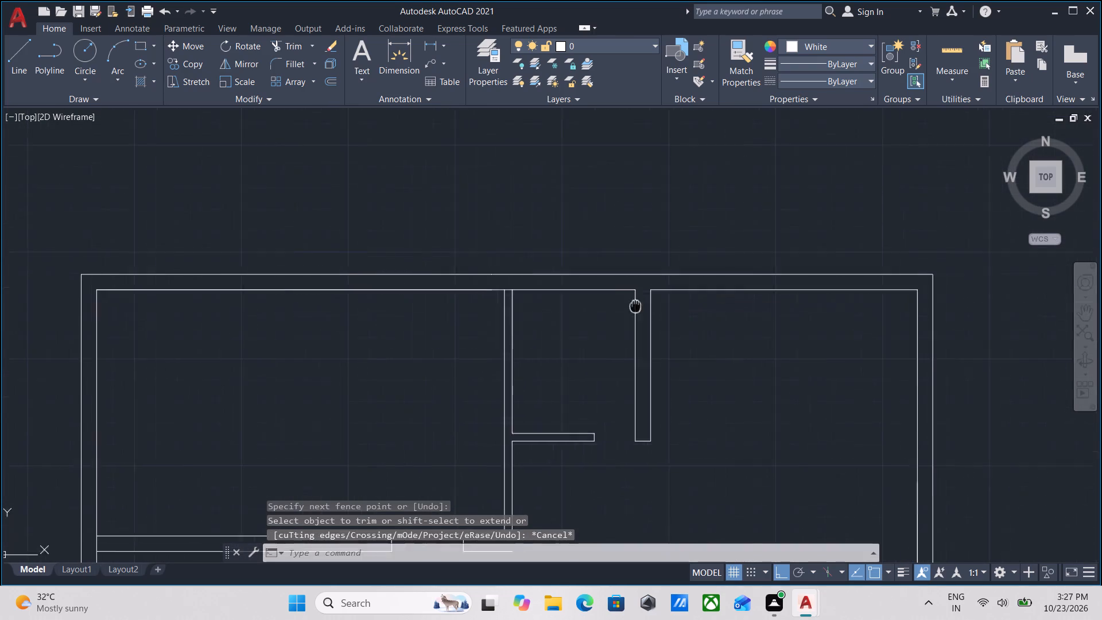
middle_drag(618, 310, 591, 321)
drag(696, 334, 694, 328)
click(676, 301)
key(o)
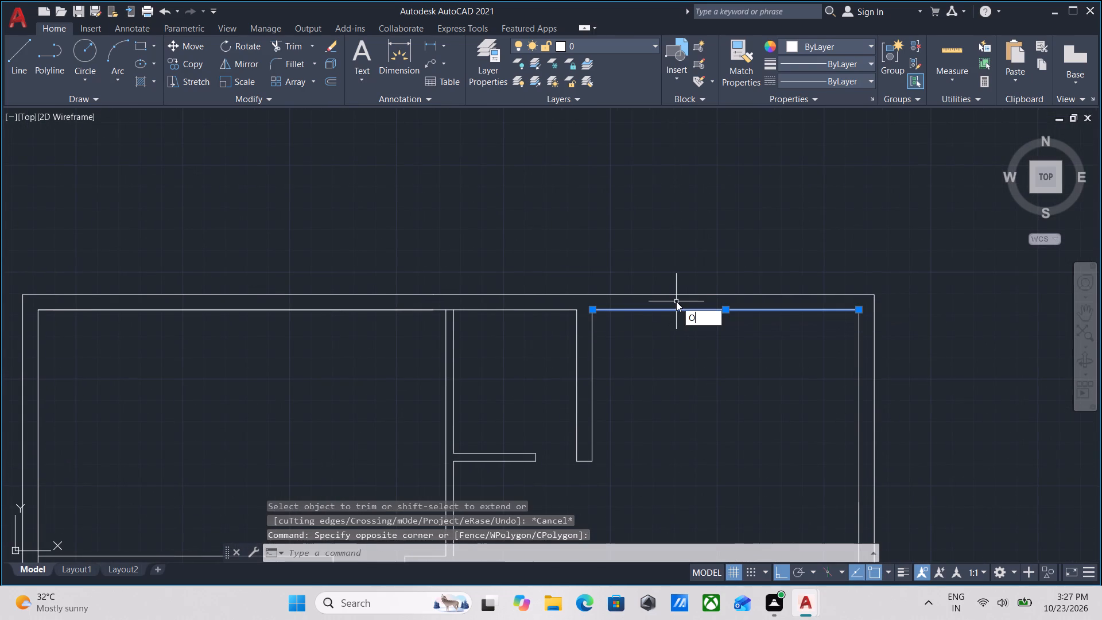
key(Return)
click(712, 308)
click(715, 373)
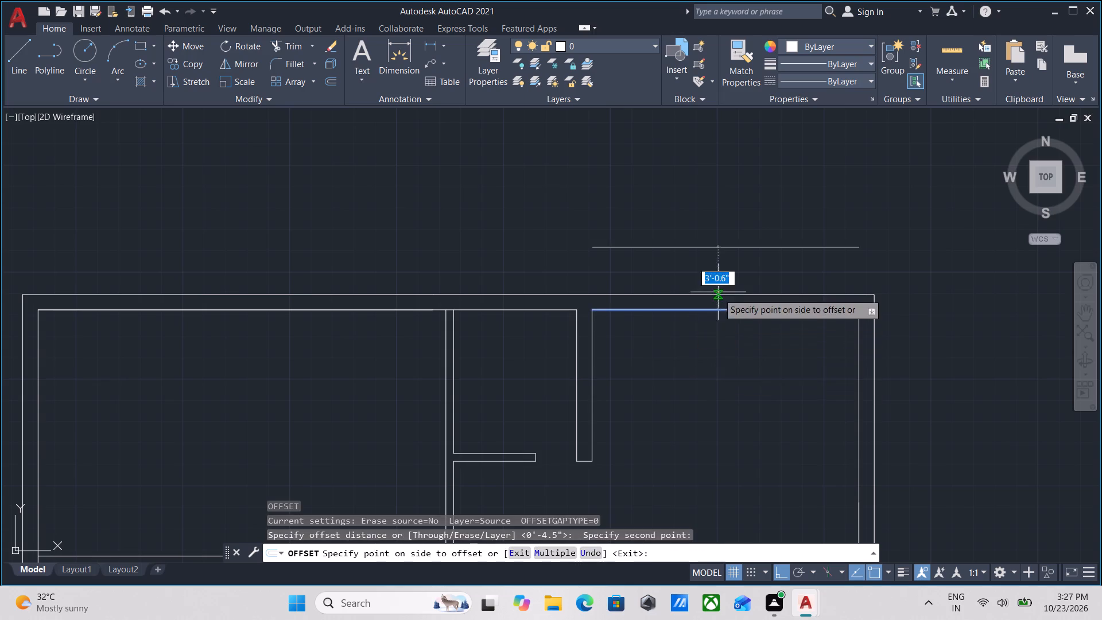
text(10')
key(Return)
Offset the horizontal line 10' south of the north wall another 4.5" to the south.
scroll(722, 409, down, 2)
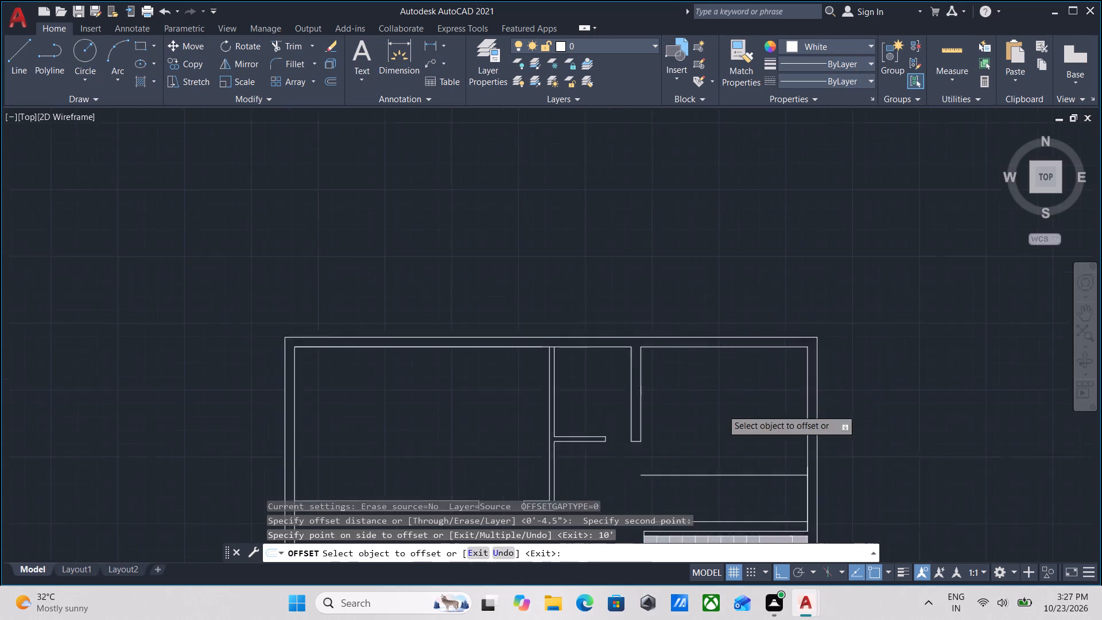
middle_drag(725, 403, 754, 351)
scroll(752, 401, up, 1)
click(752, 399)
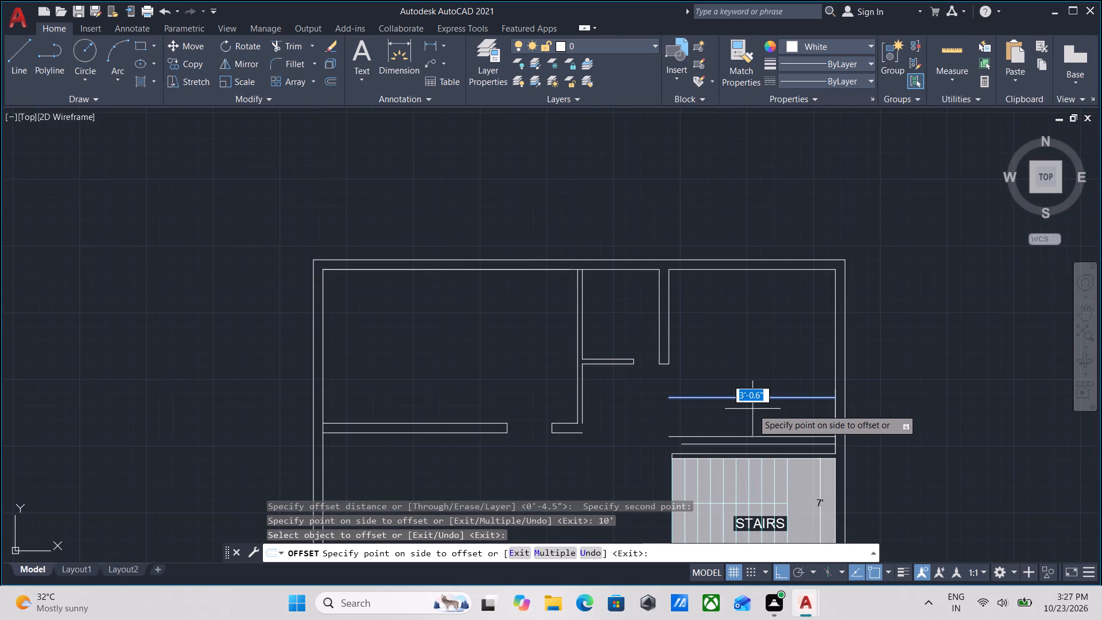
key(4)
key(l)
key(BackSpace)
text(.5)
key(Return)
scroll(752, 409, up, 1)
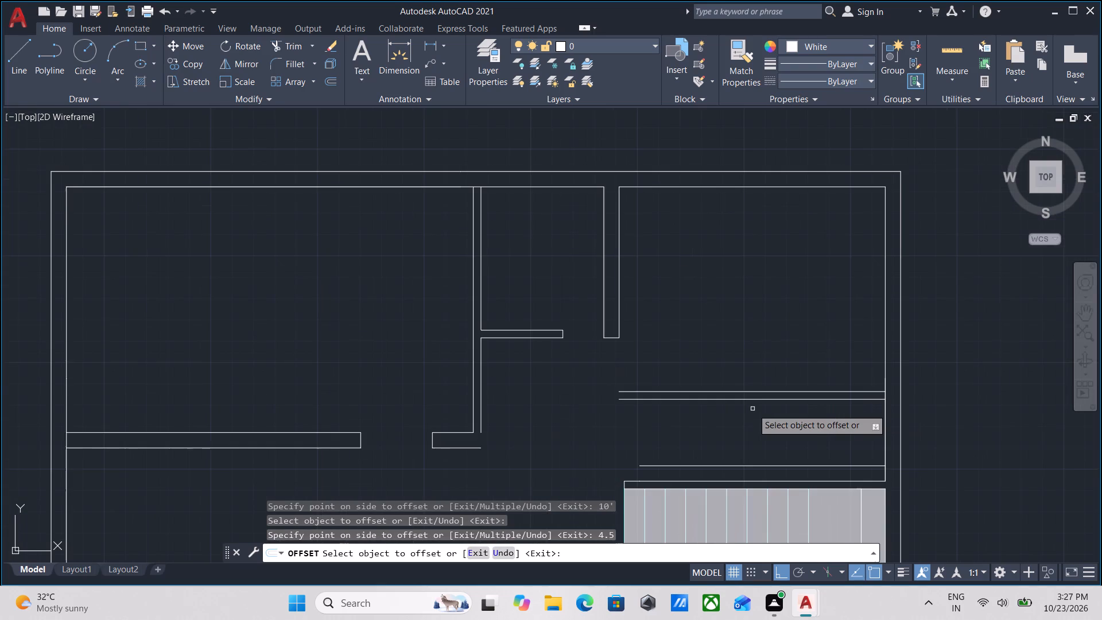
scroll(752, 409, down, 2)
middle_drag(752, 409, 693, 372)
scroll(778, 384, up, 2)
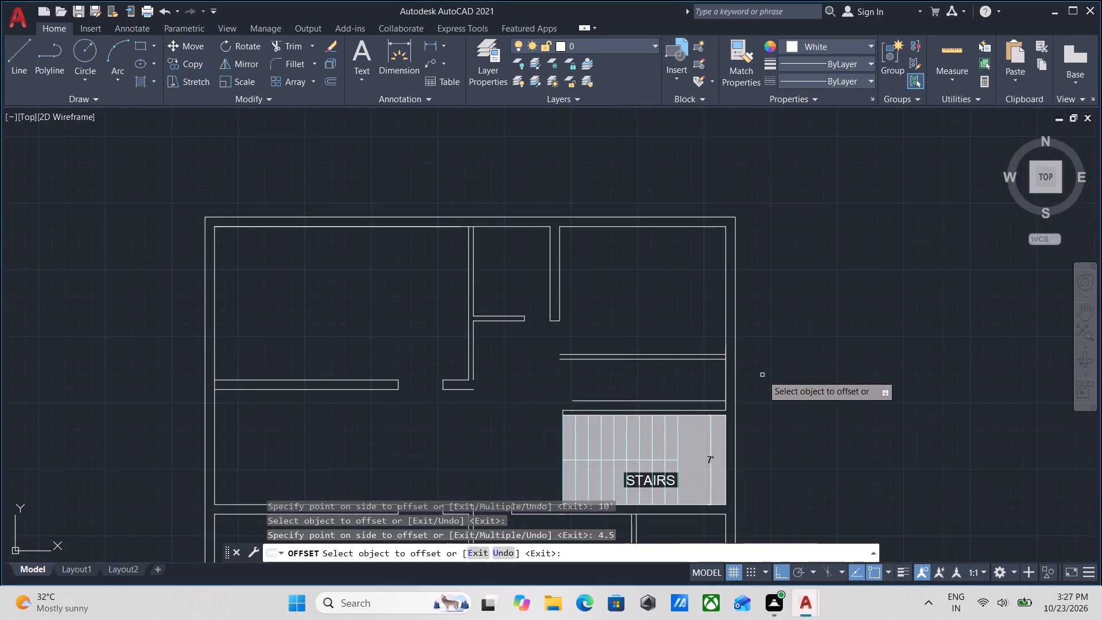
scroll(712, 354, up, 2)
key(Escape)
Join the two overlapping inner lines of the east wall north of the stairs into one line.
scroll(699, 328, up, 1)
click(699, 332)
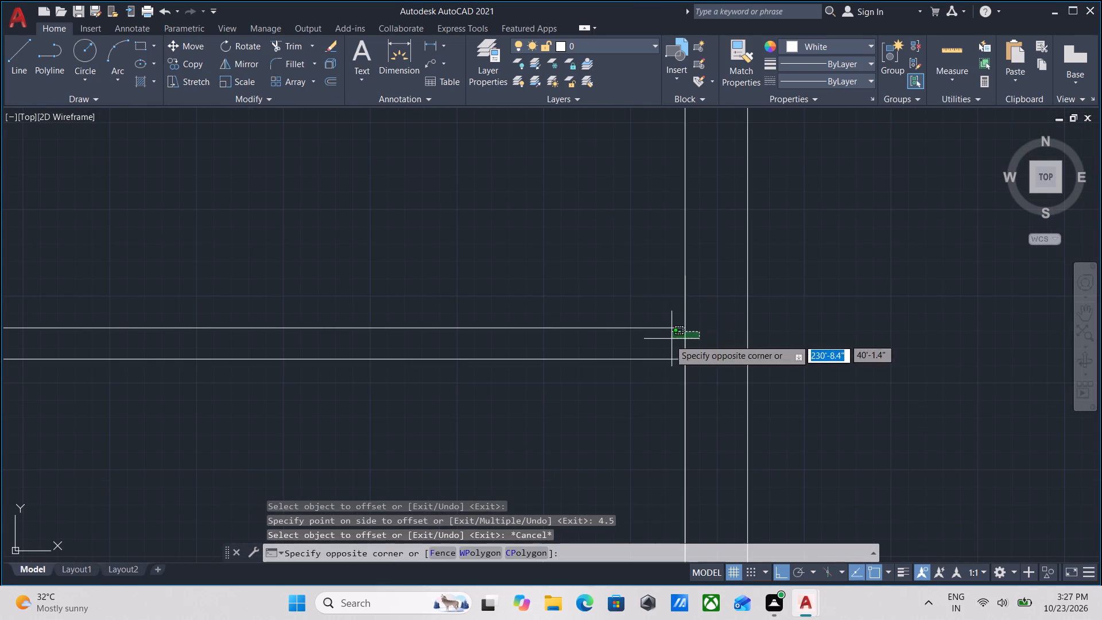
click(668, 341)
key(Escape)
scroll(703, 341, down, 3)
middle_drag(709, 359, 711, 339)
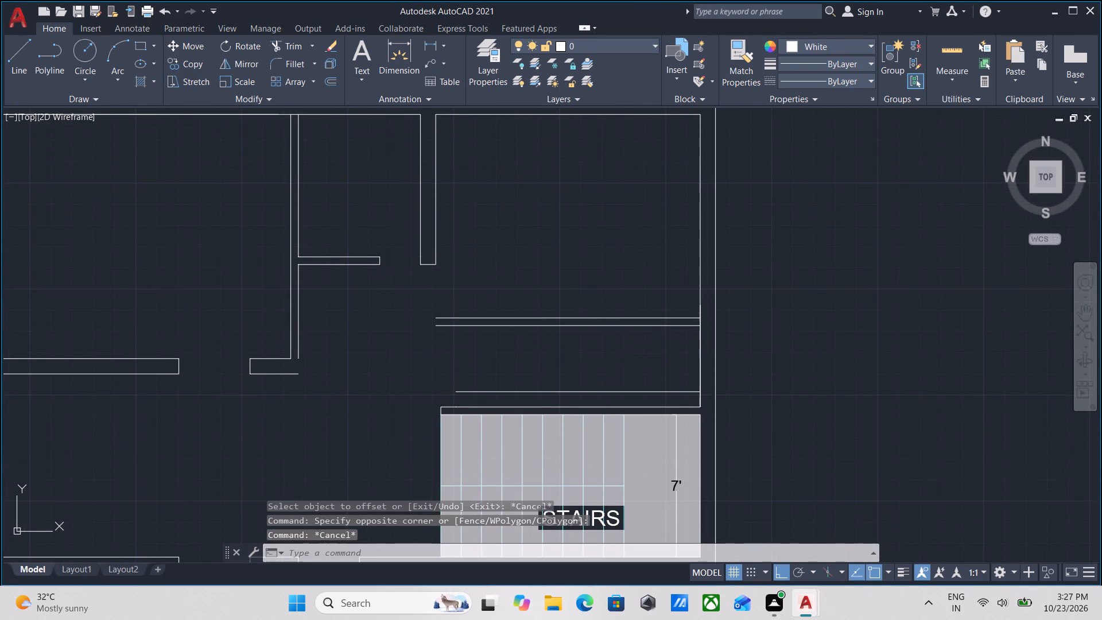
scroll(696, 386, up, 1)
click(706, 381)
click(701, 375)
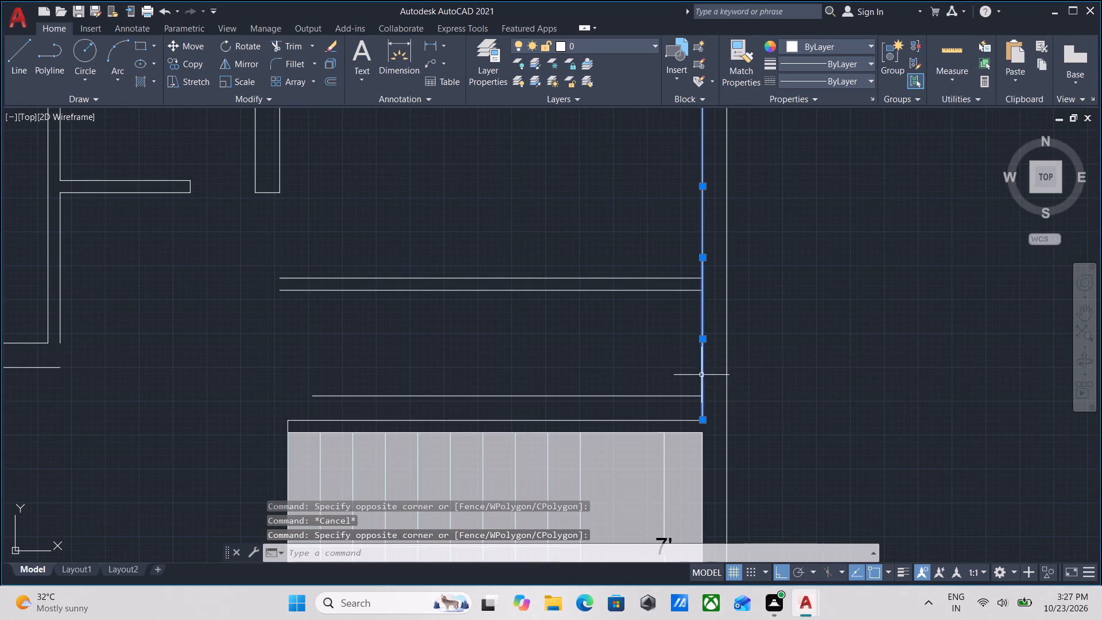
key(Escape)
scroll(704, 341, down, 1)
scroll(705, 353, up, 1)
click(705, 353)
click(692, 349)
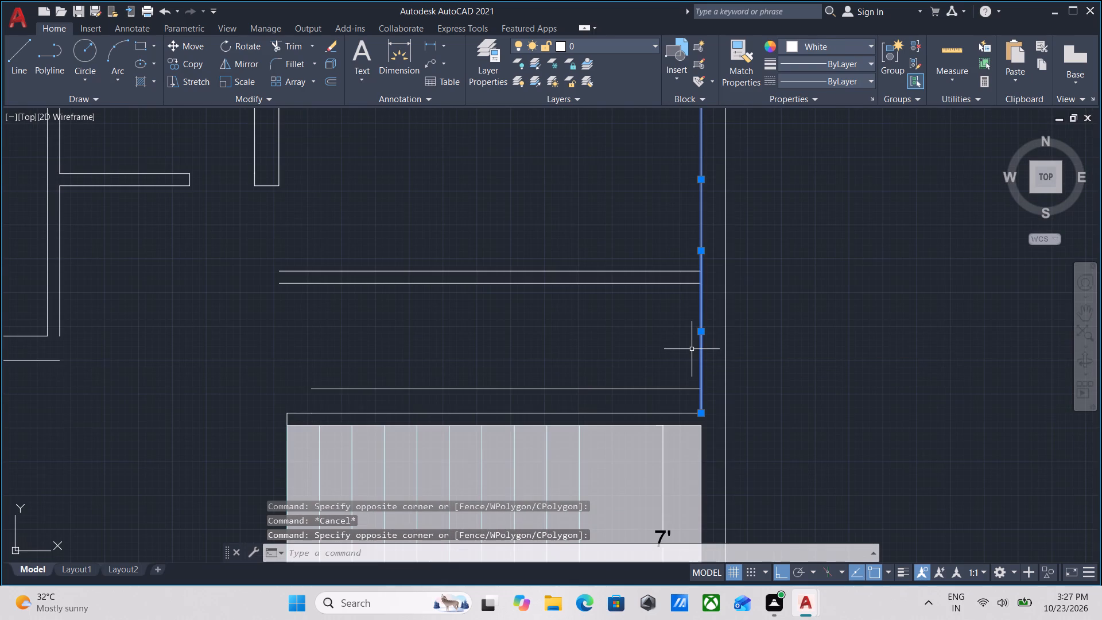
key(j)
text(OI)
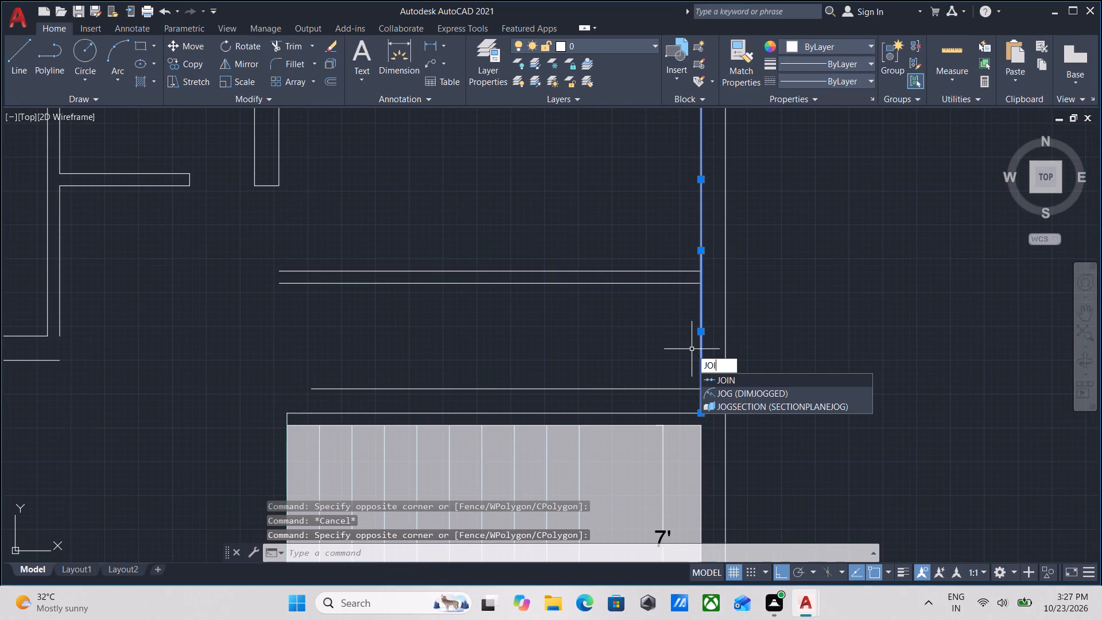
key(n)
key(Return)
scroll(707, 353, up, 1)
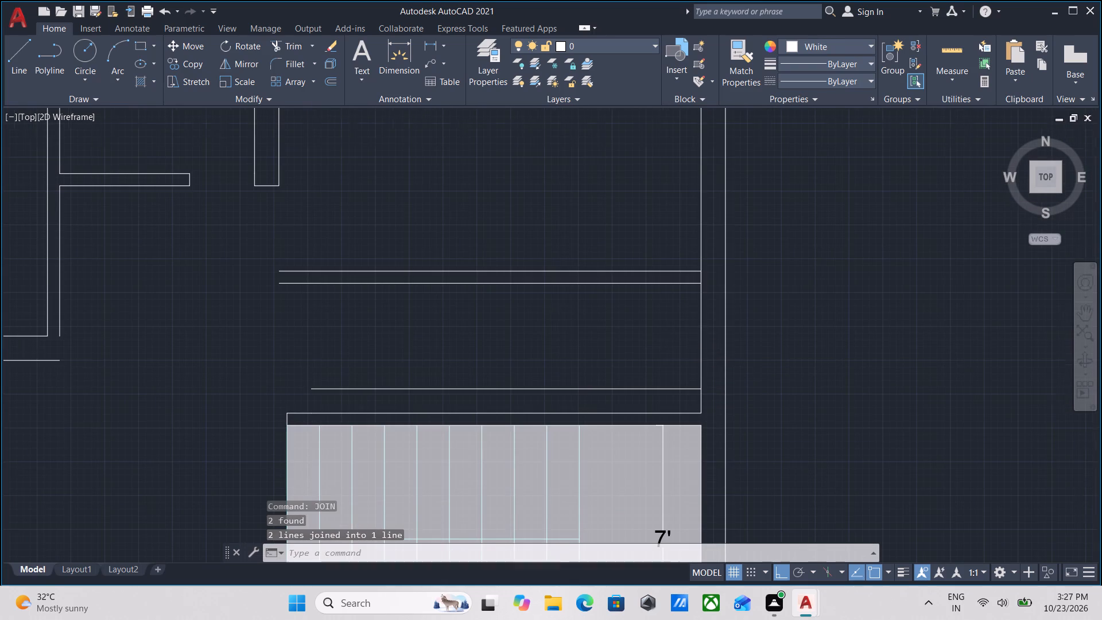
scroll(707, 353, down, 1)
middle_click(707, 353)
key(Escape)
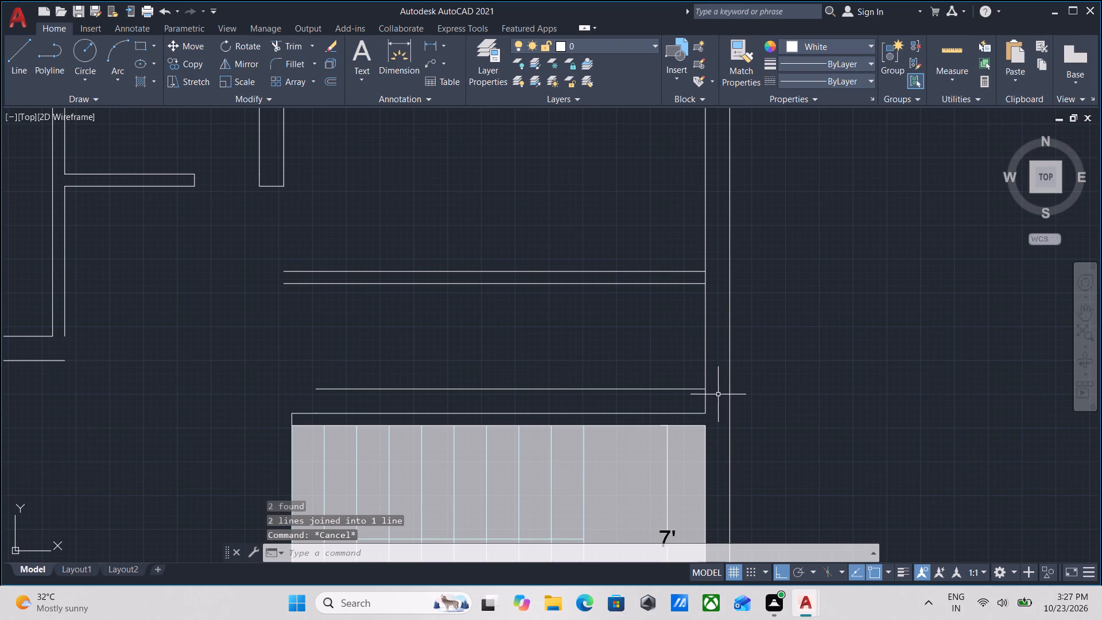
Trim the east wall's inner line where the stairs' north wall and the new horizontal partition meet it.
text(TR)
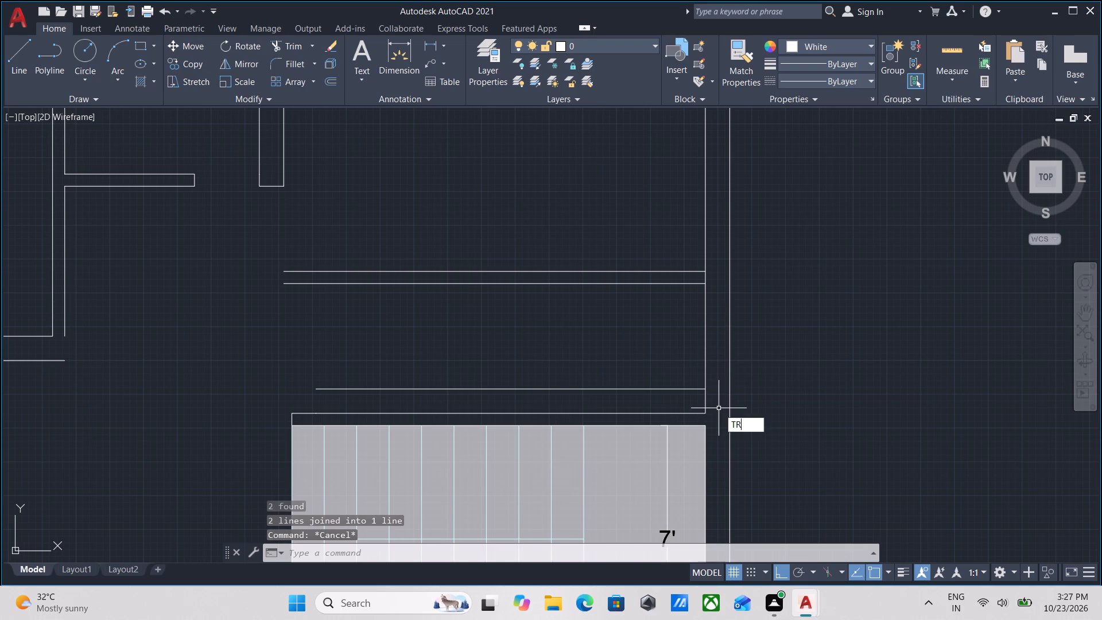
key(Return)
click(719, 406)
click(696, 399)
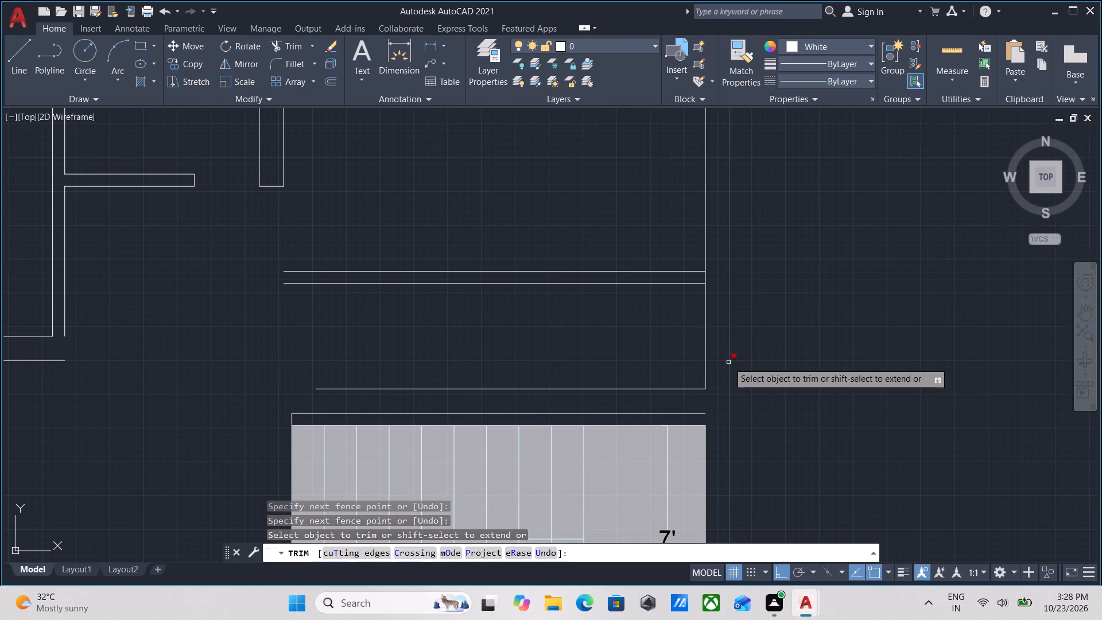
scroll(728, 362, down, 1)
scroll(713, 307, up, 1)
click(723, 309)
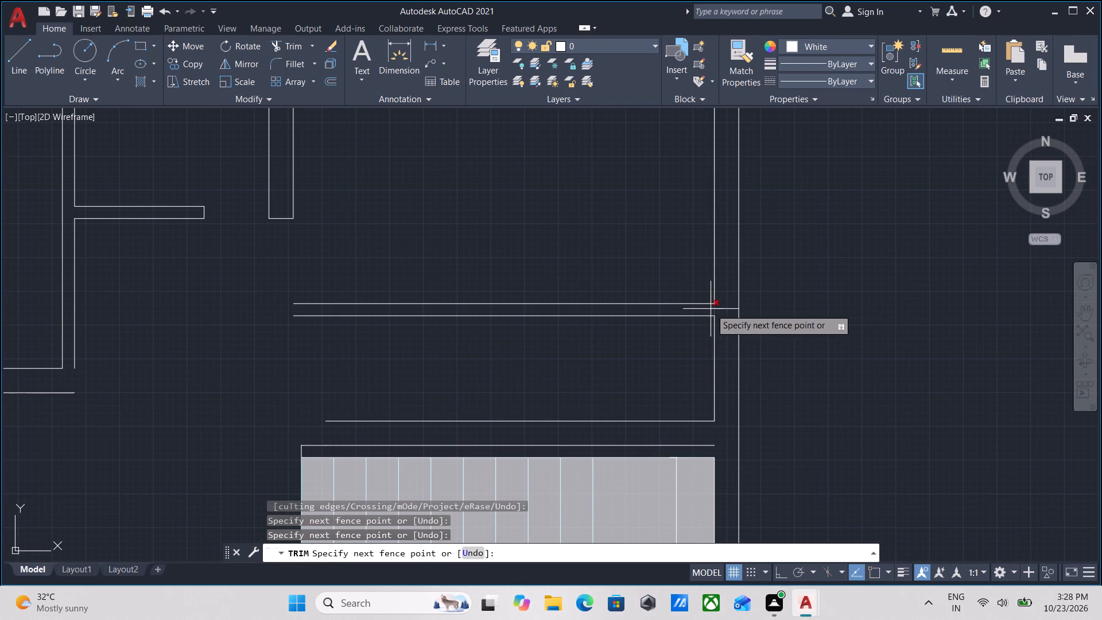
click(711, 309)
key(Escape)
Offset the east wall's inner line between the new partition and the stairs' north wall 10' to the west.
click(726, 352)
click(697, 350)
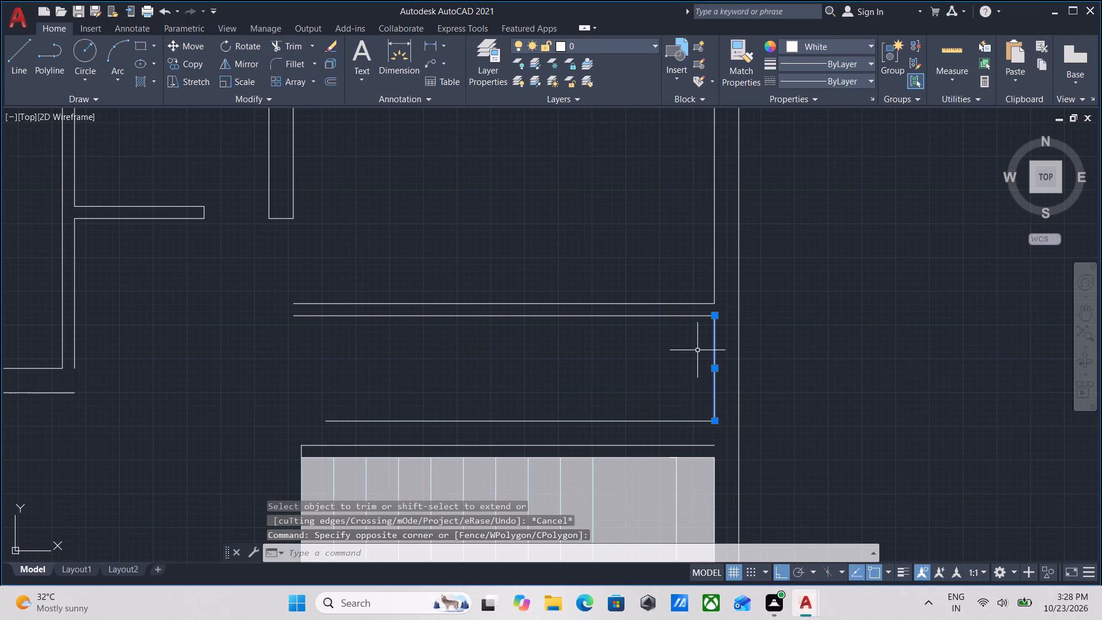
key(o)
key(Return)
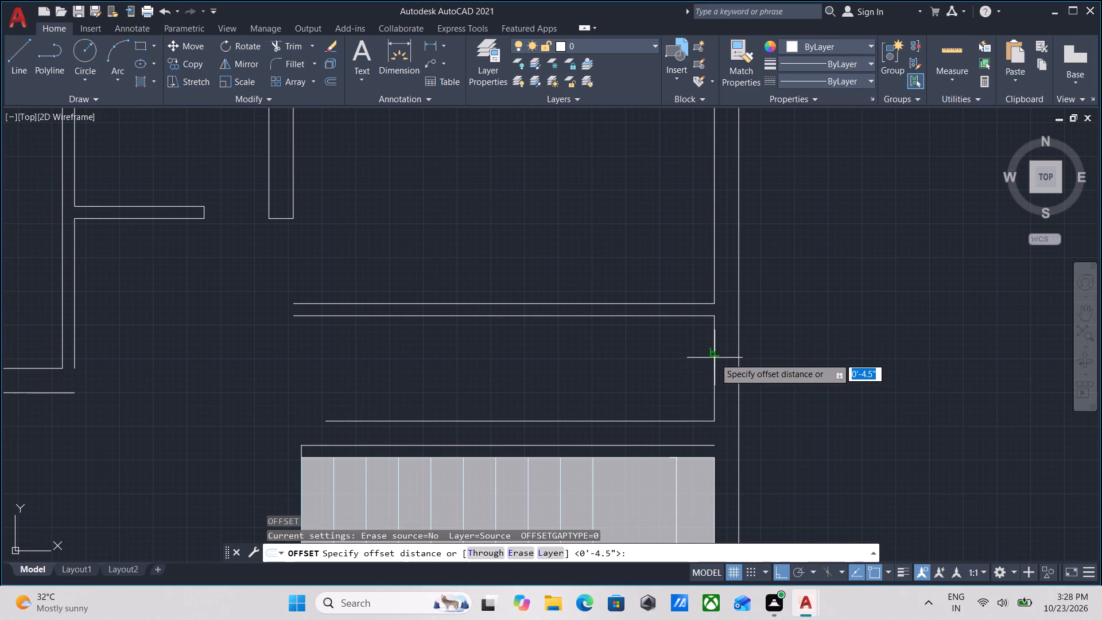
click(716, 369)
click(529, 361)
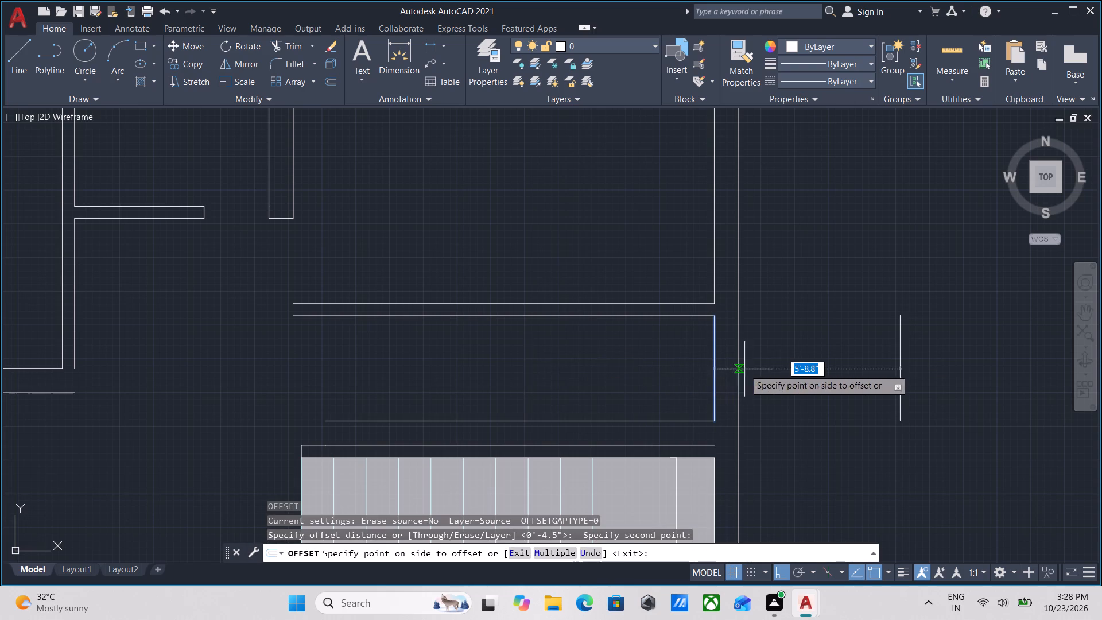
key(1)
text(0')
key(Return)
middle_drag(517, 377, 694, 404)
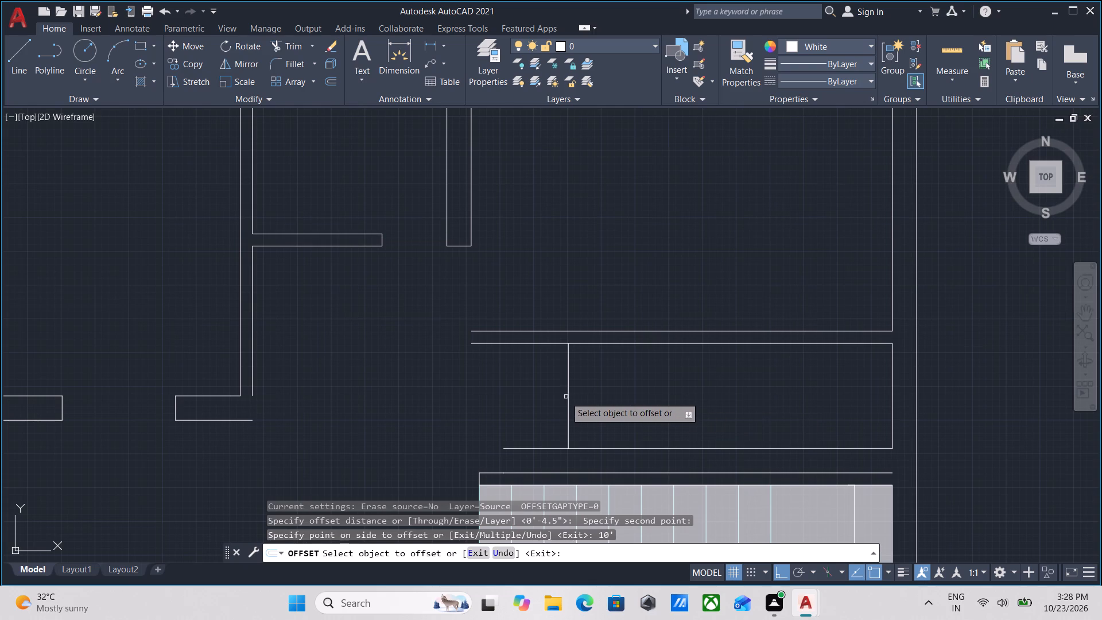
Offset the vertical line 10' west of the east wall another 4.5" to the west.
click(565, 397)
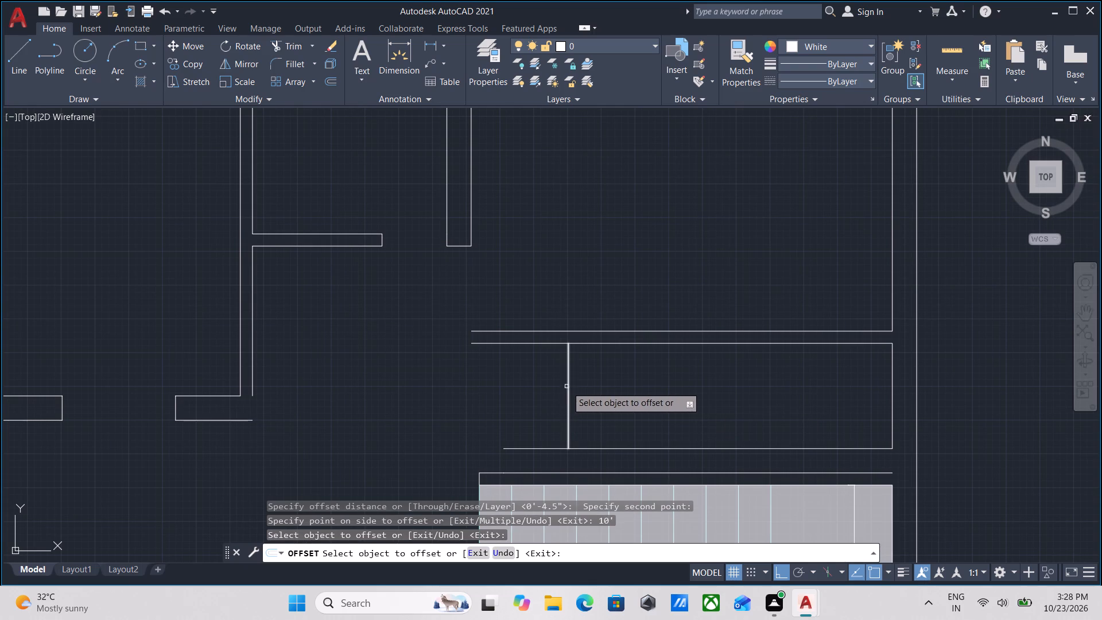
click(567, 398)
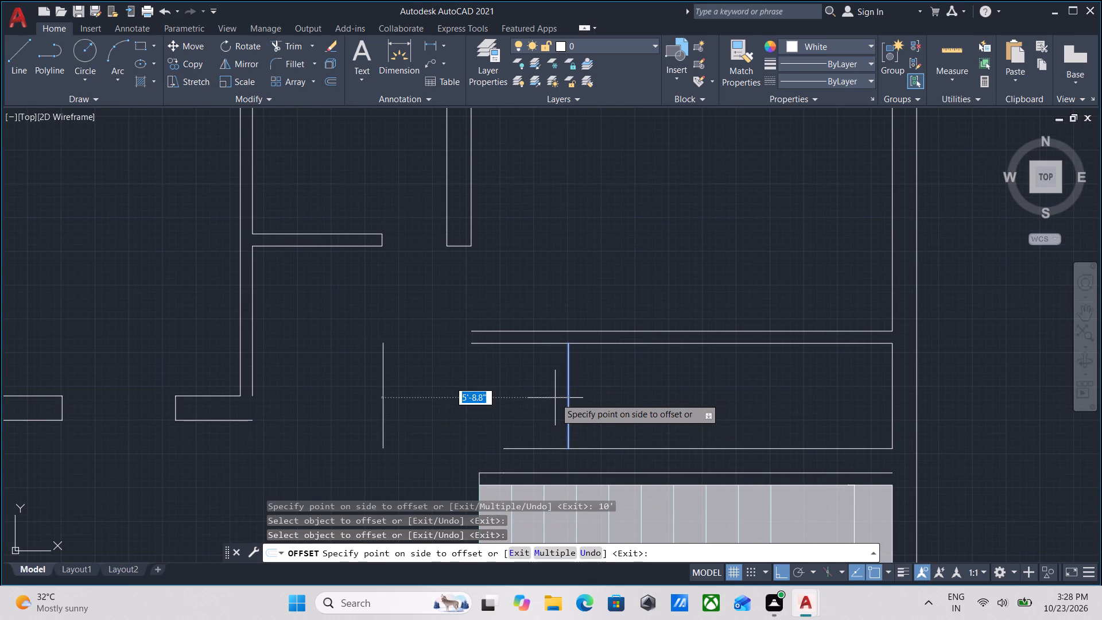
key(4)
key(period)
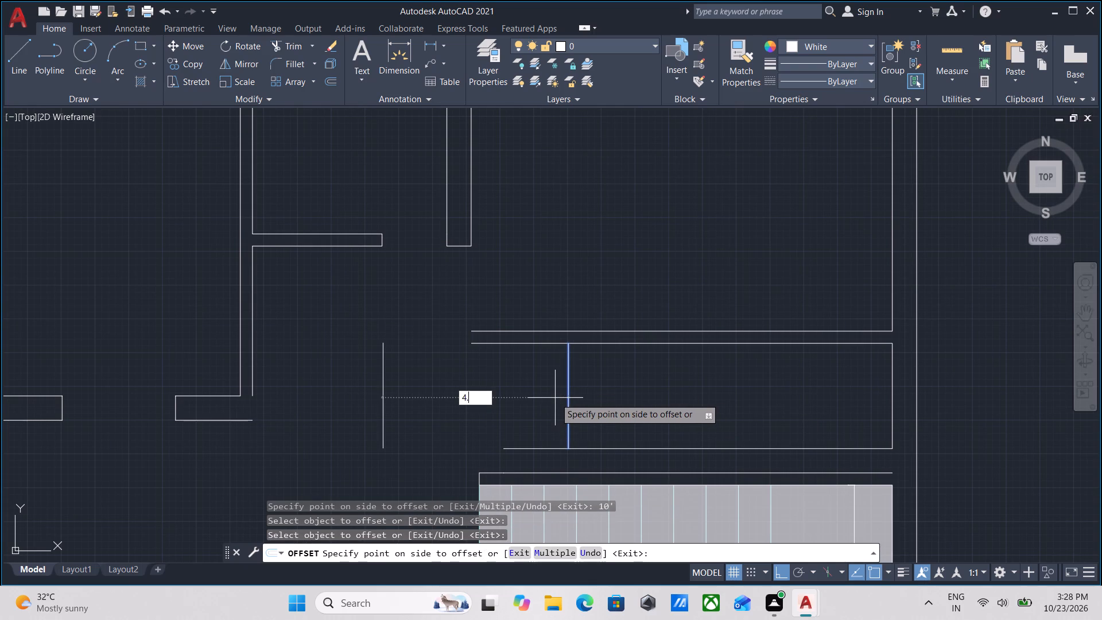
key(5)
key(Return)
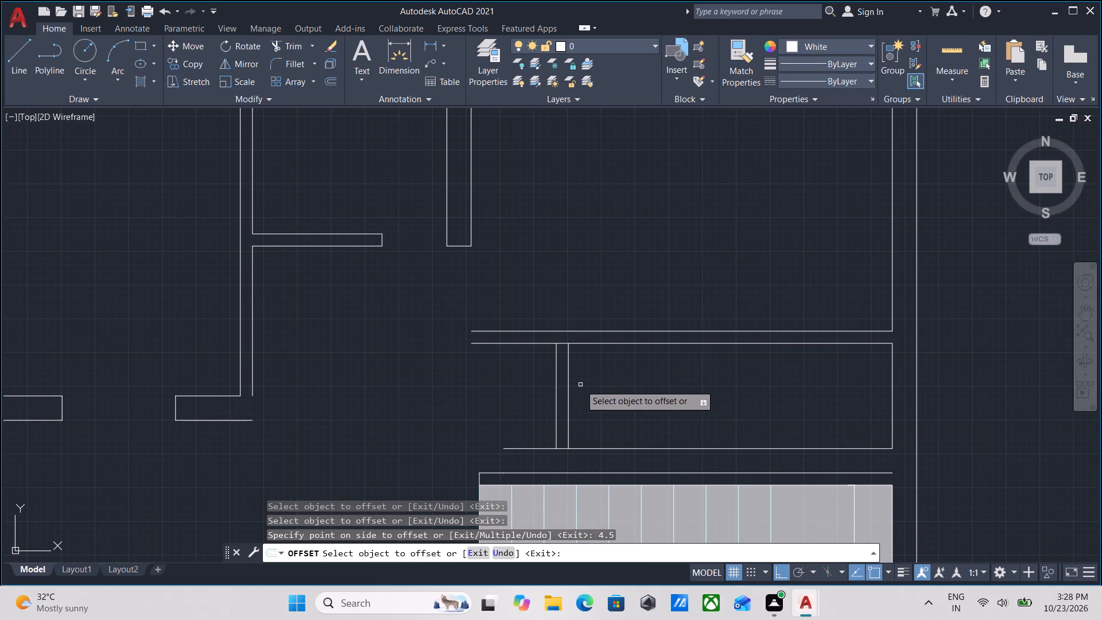
key(Escape)
Extend both lines of the new 4.5" vertical partition north to the upper line of the horizontal partition.
middle_drag(580, 385, 620, 426)
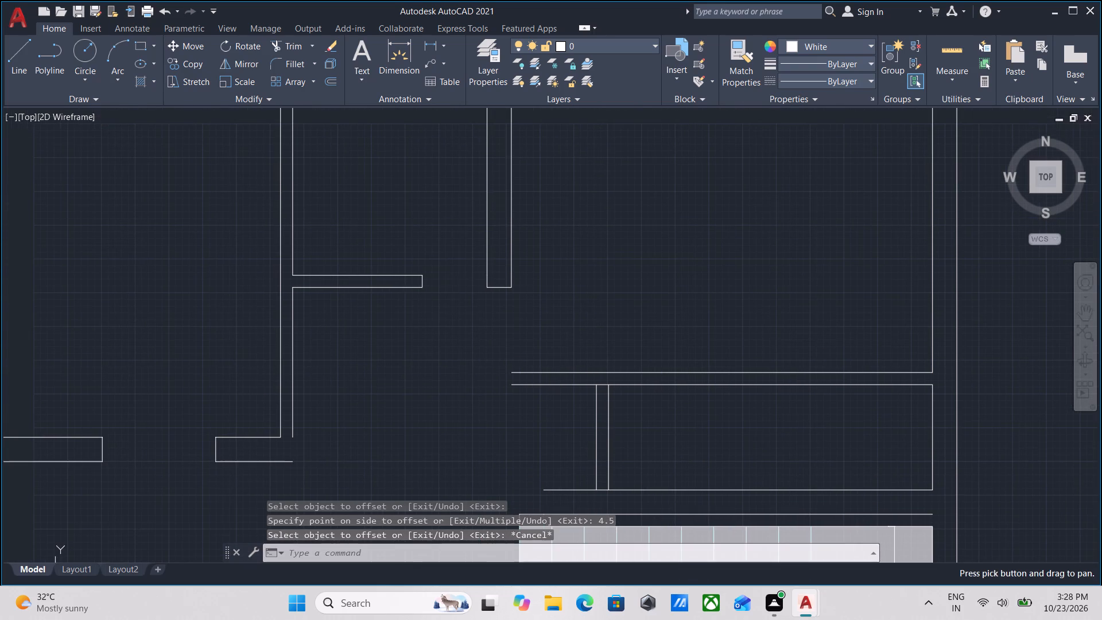
text(EX)
key(Return)
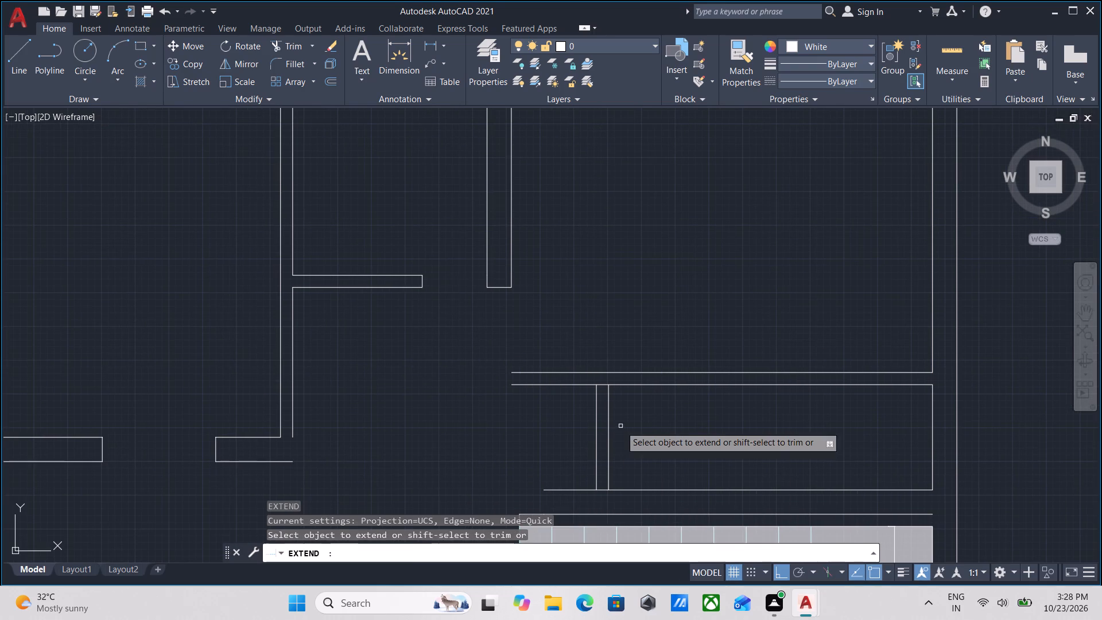
click(599, 416)
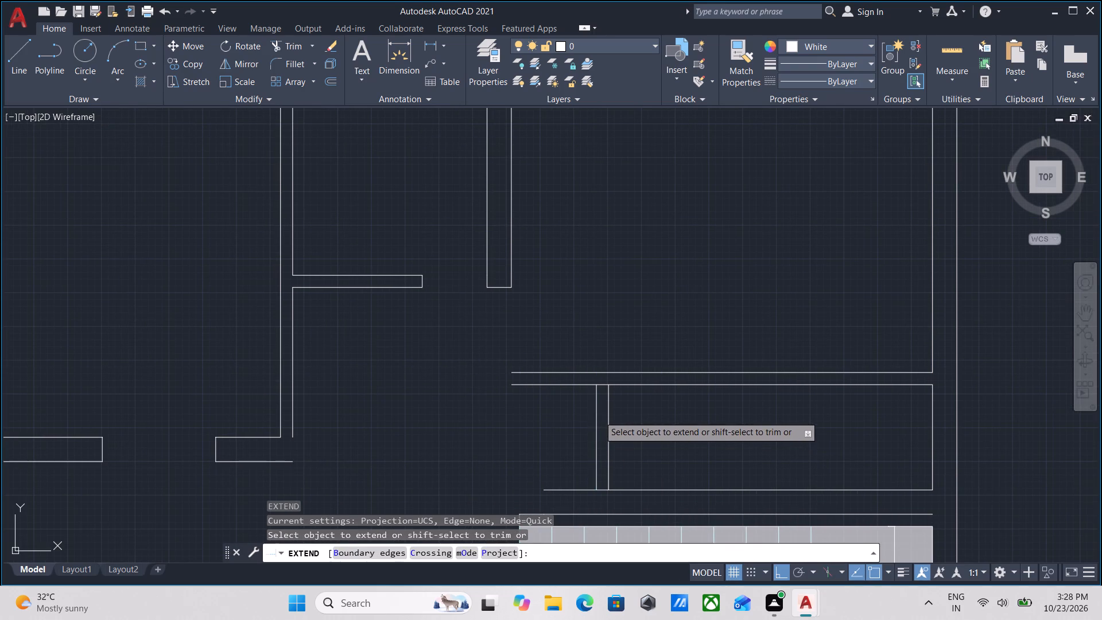
click(585, 414)
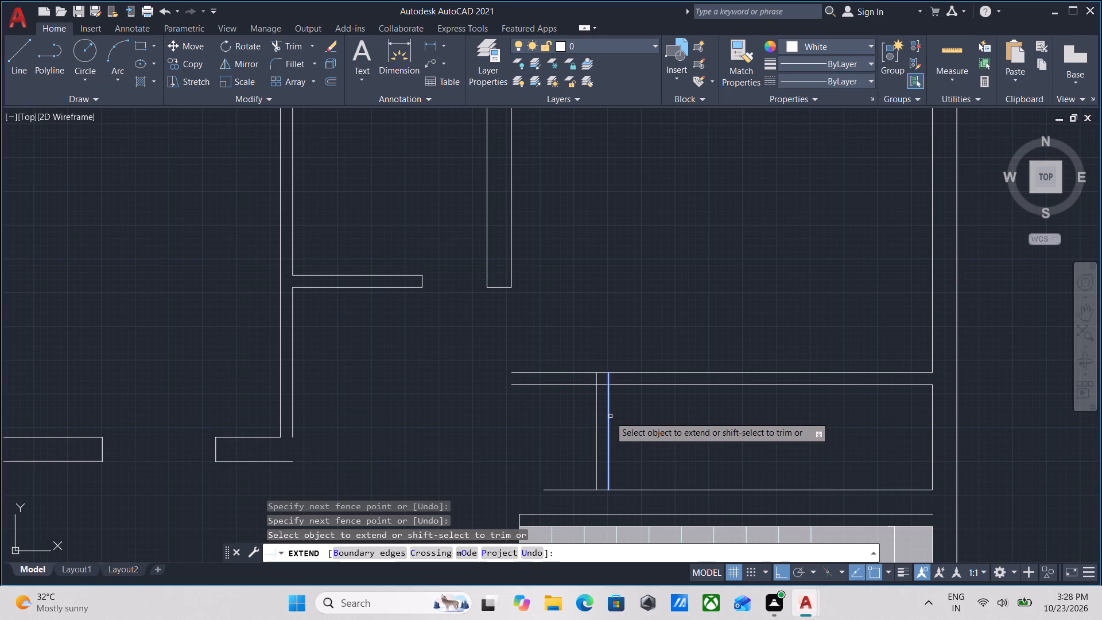
click(610, 416)
scroll(608, 412, down, 1)
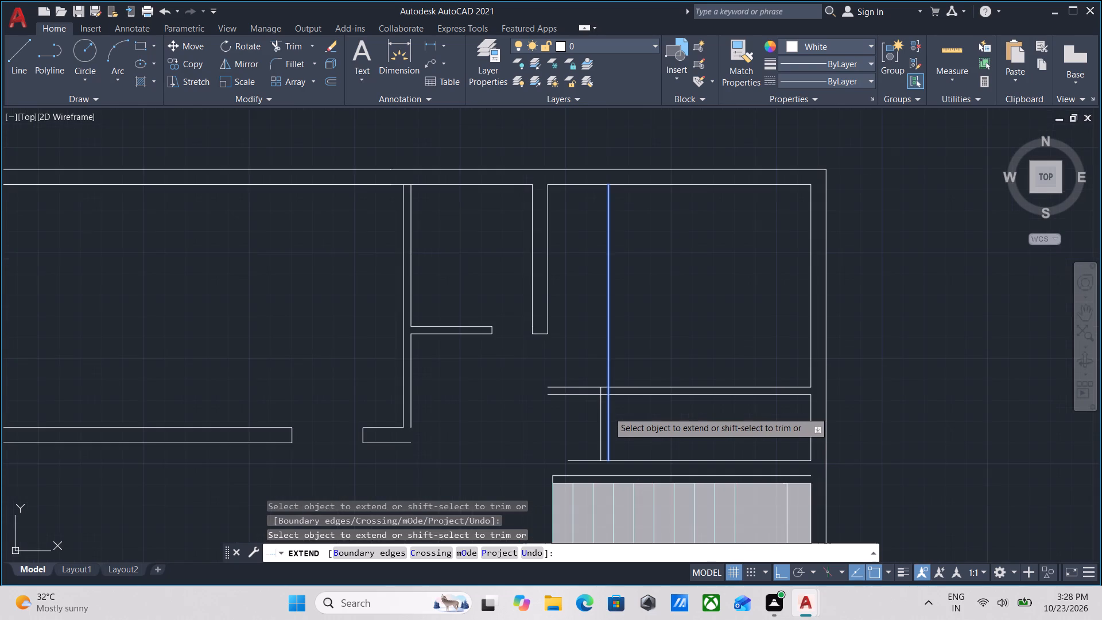
key(Escape)
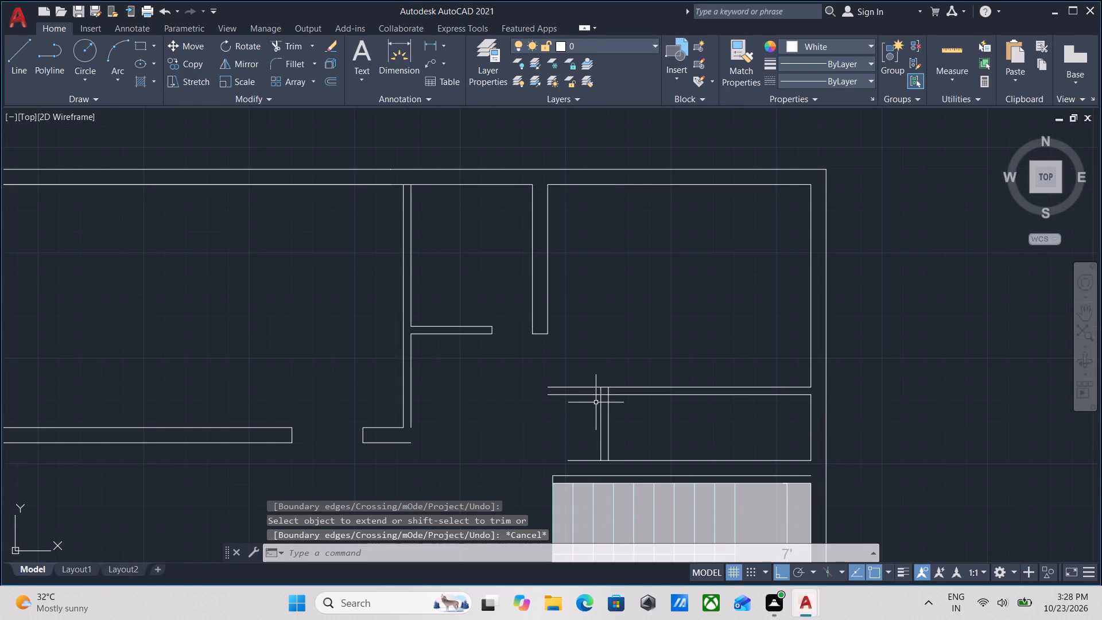
Erase the short line capping the south end of the vertical wall west of the northeast room.
middle_drag(596, 402, 646, 410)
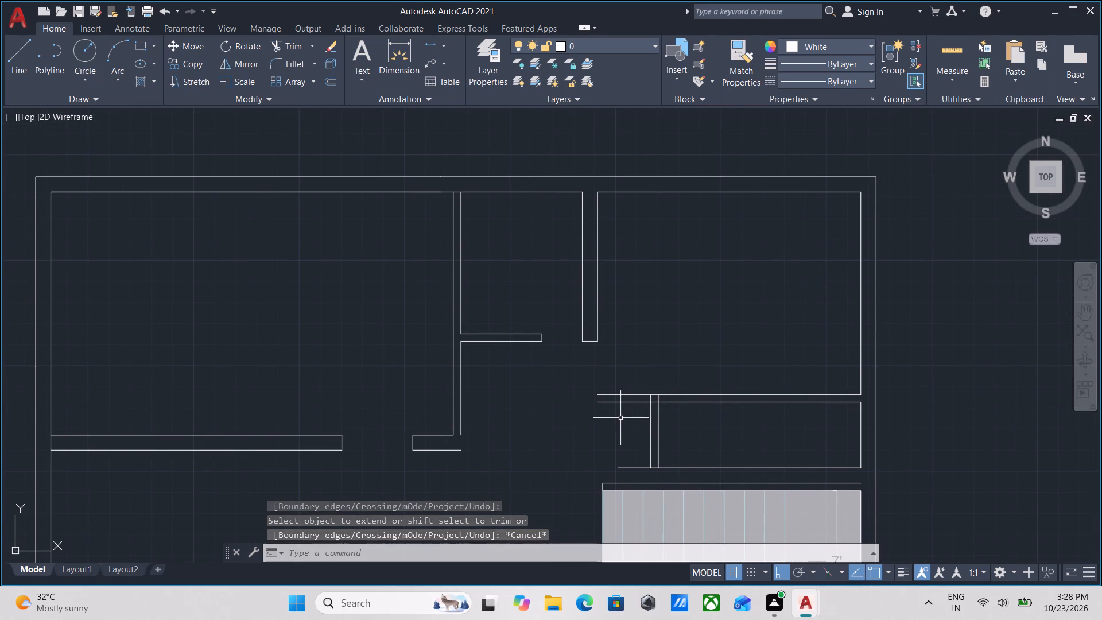
middle_click(620, 418)
middle_drag(593, 361, 601, 390)
key(Escape)
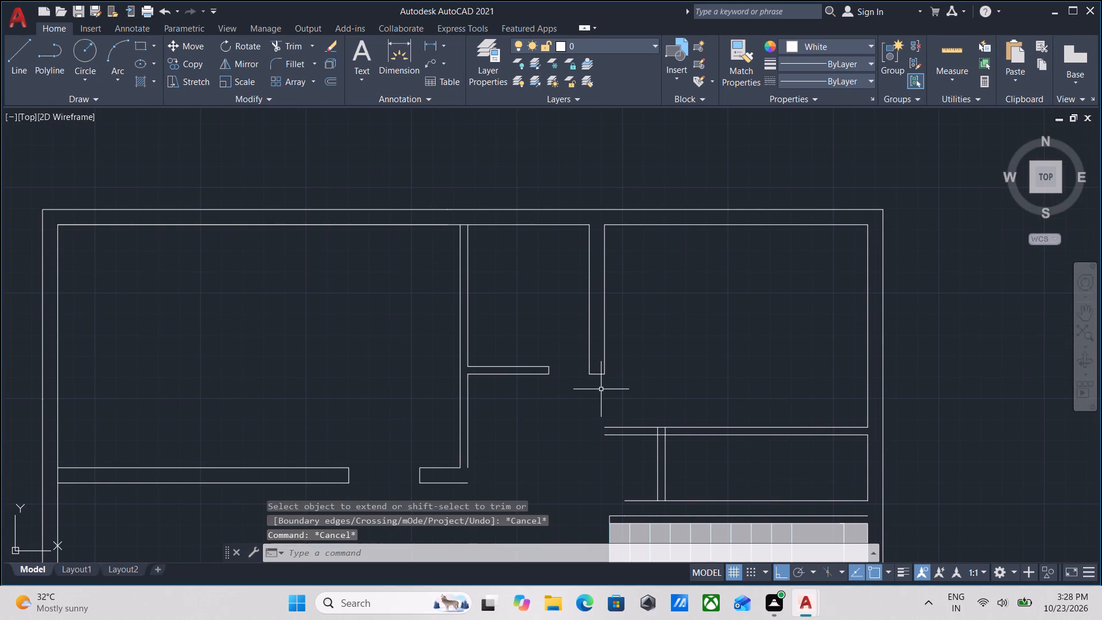
middle_drag(601, 389, 627, 428)
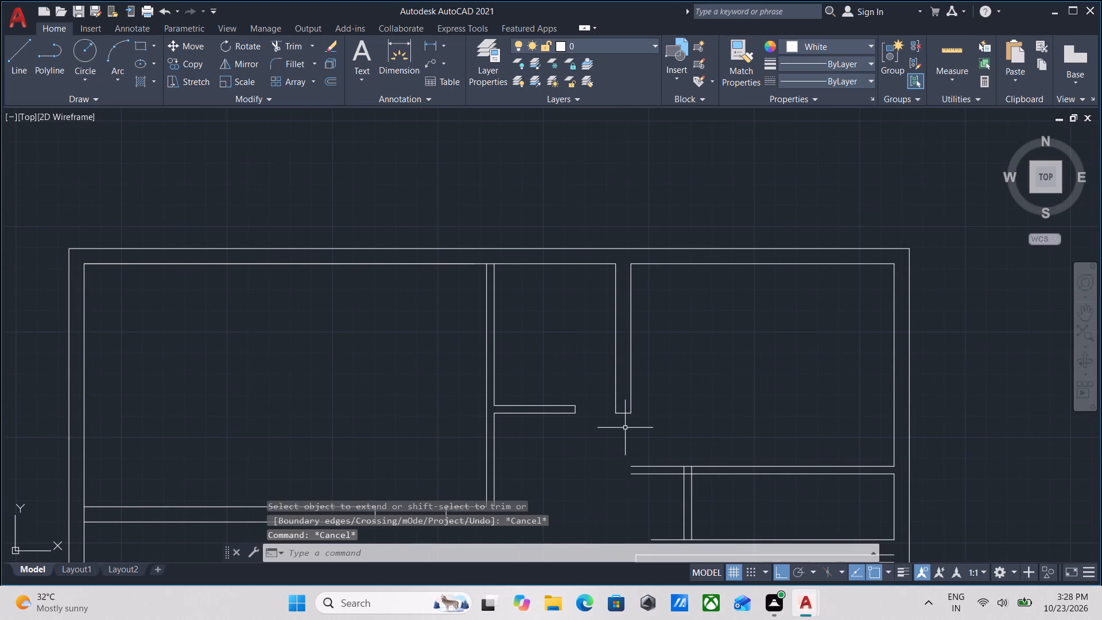
text(ES)
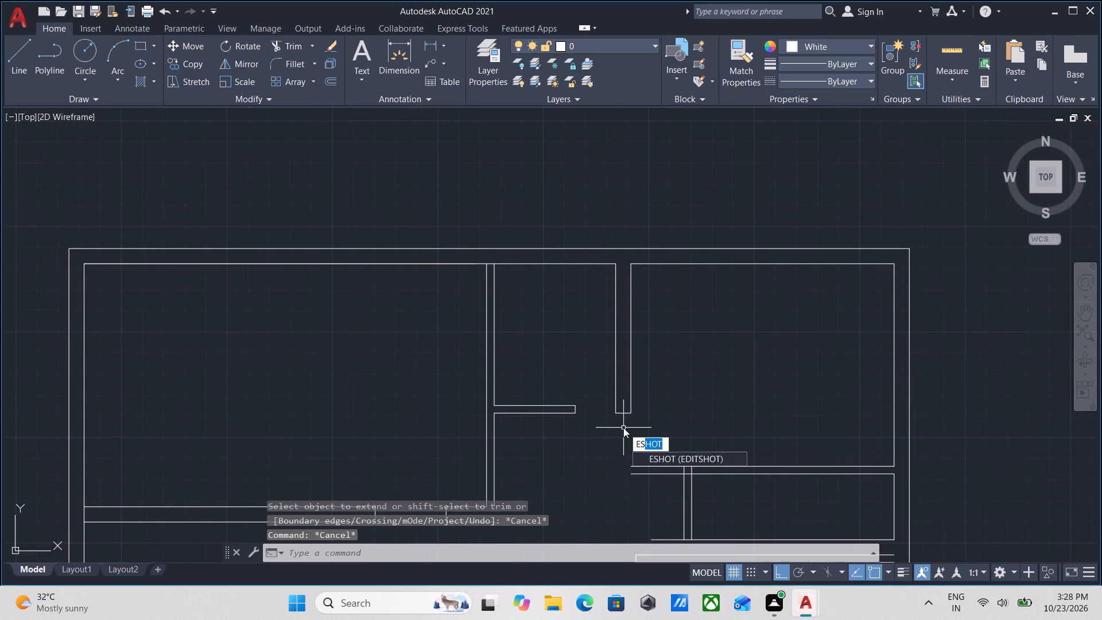
key(Escape)
scroll(616, 425, up, 1)
click(626, 416)
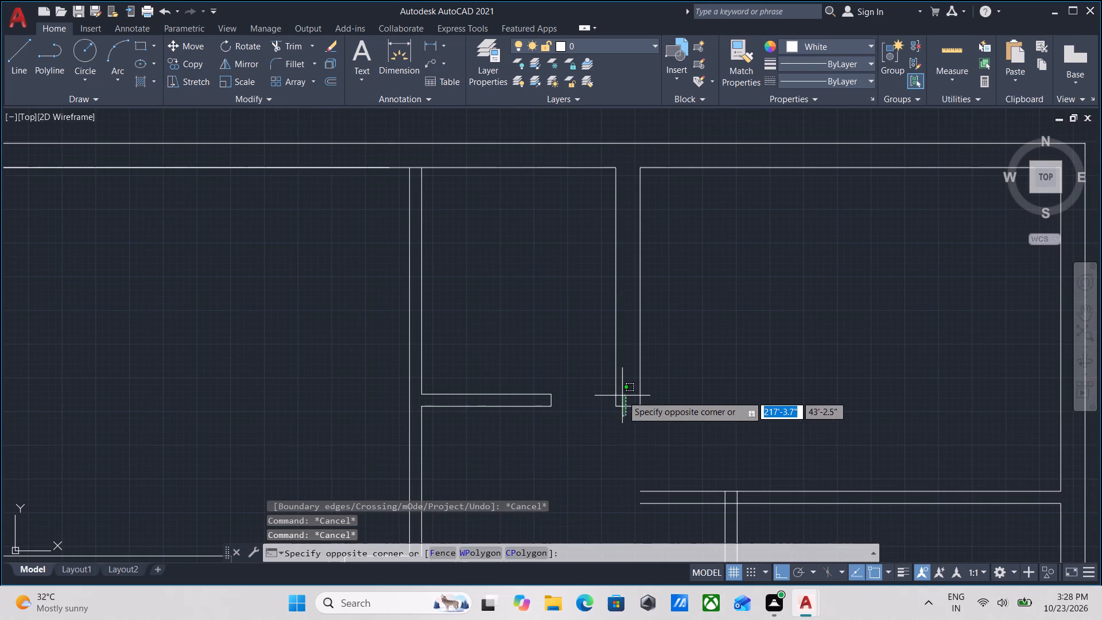
click(622, 396)
right_click(622, 396)
click(665, 124)
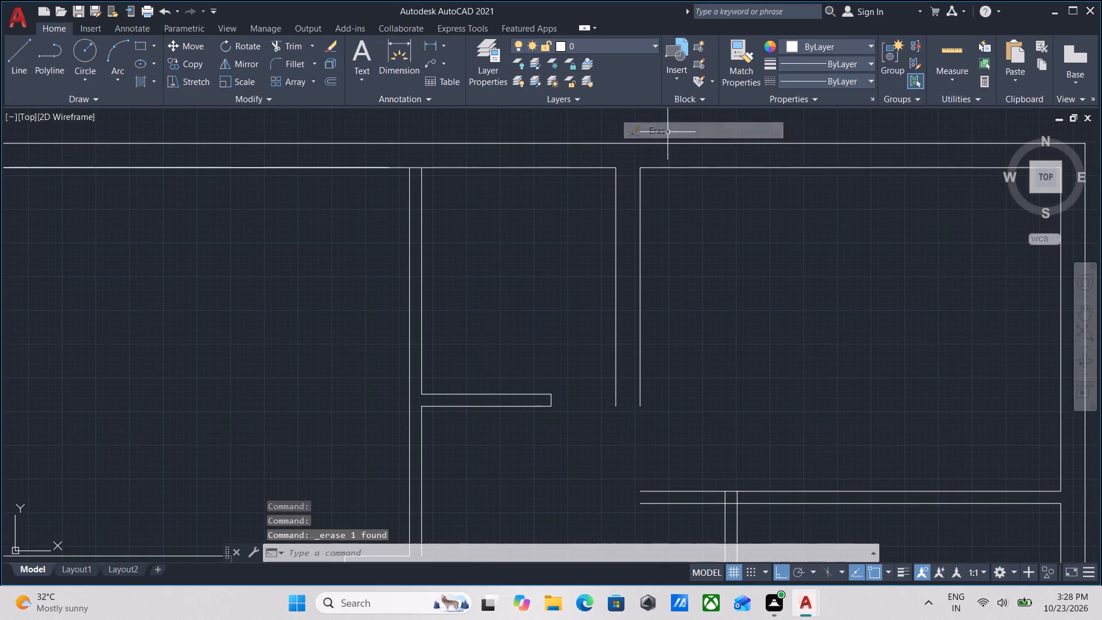
Extend the northeast room's west wall faces south to the horizontal partition, and the partition's lower line west past that wall.
key(r)
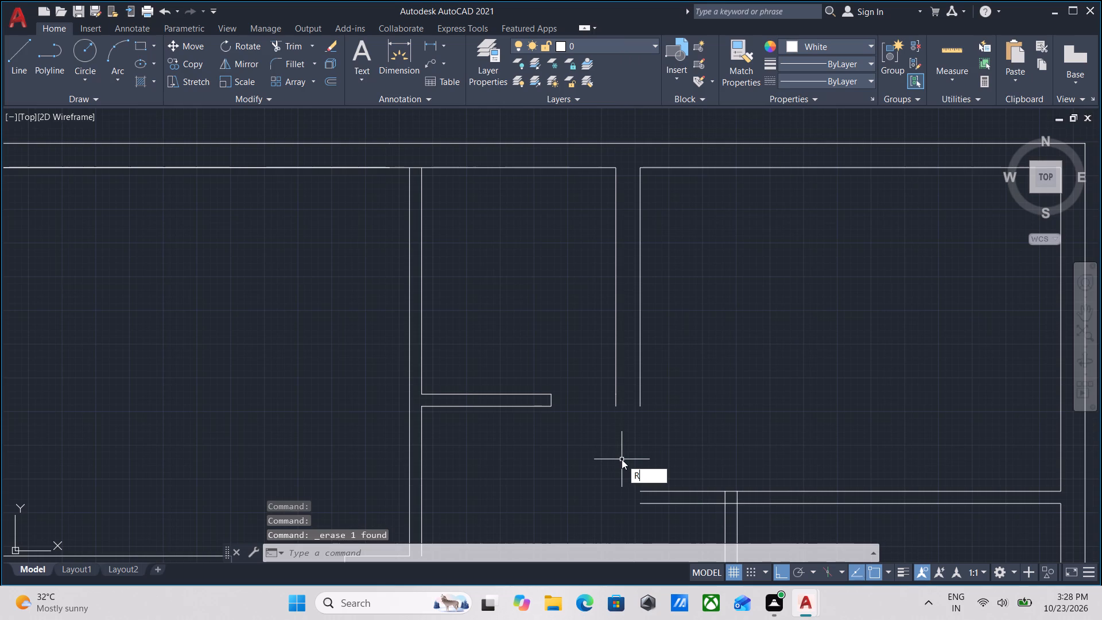
key(BackSpace)
text(EX)
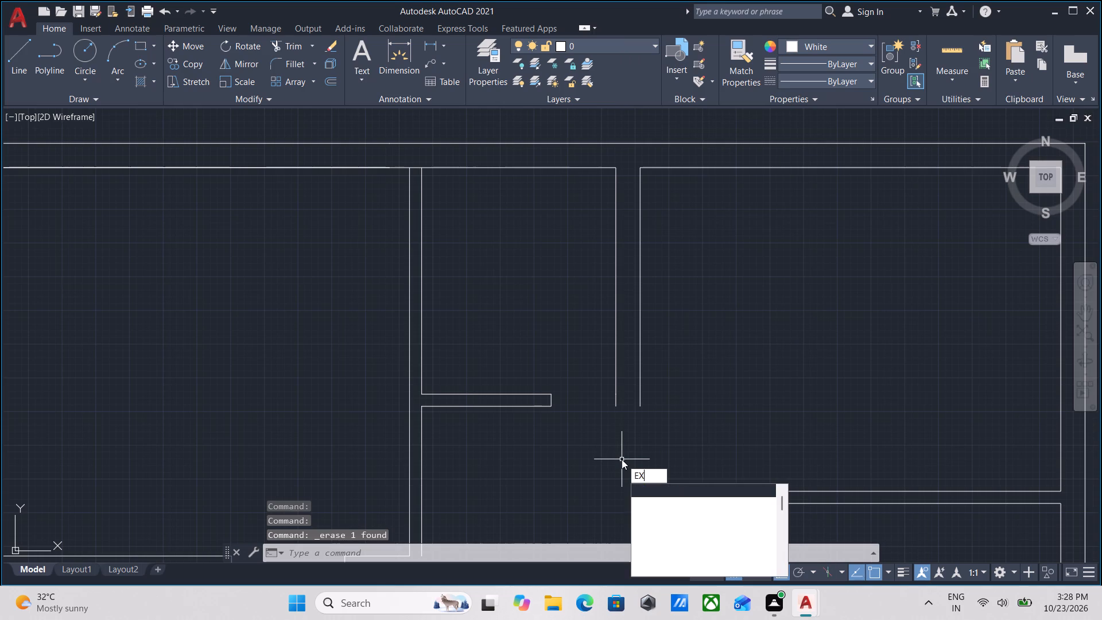
key(Return)
click(638, 396)
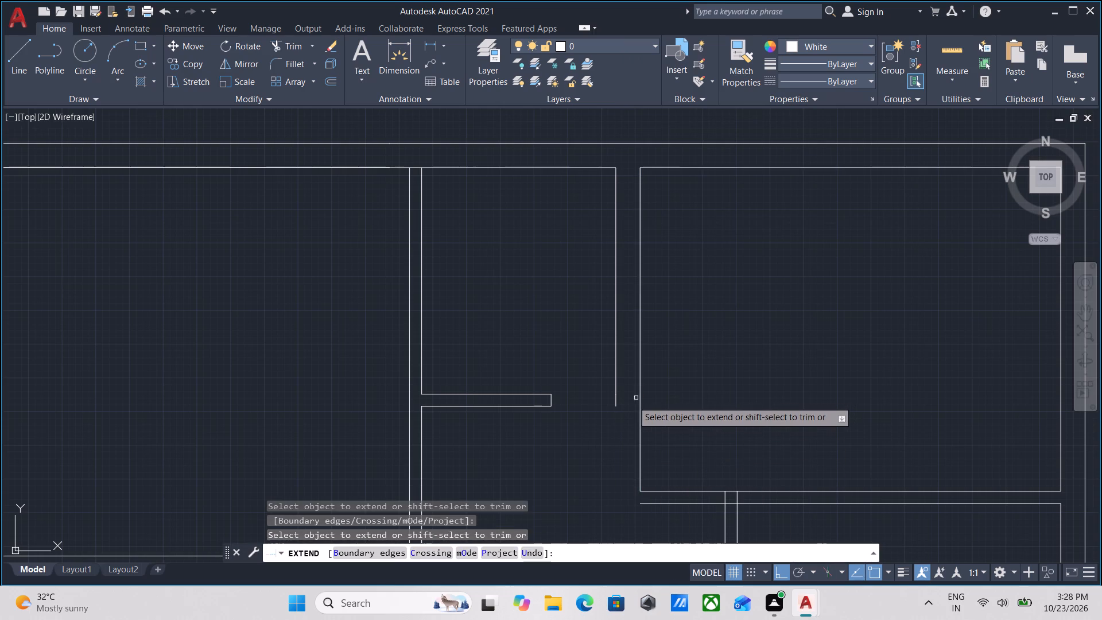
click(654, 502)
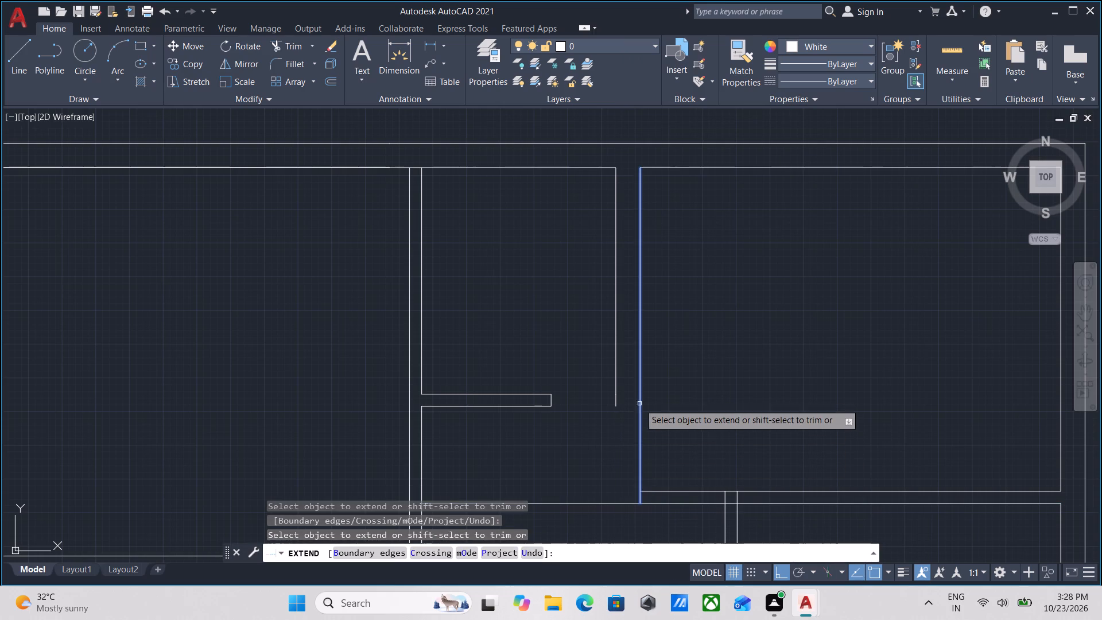
click(614, 390)
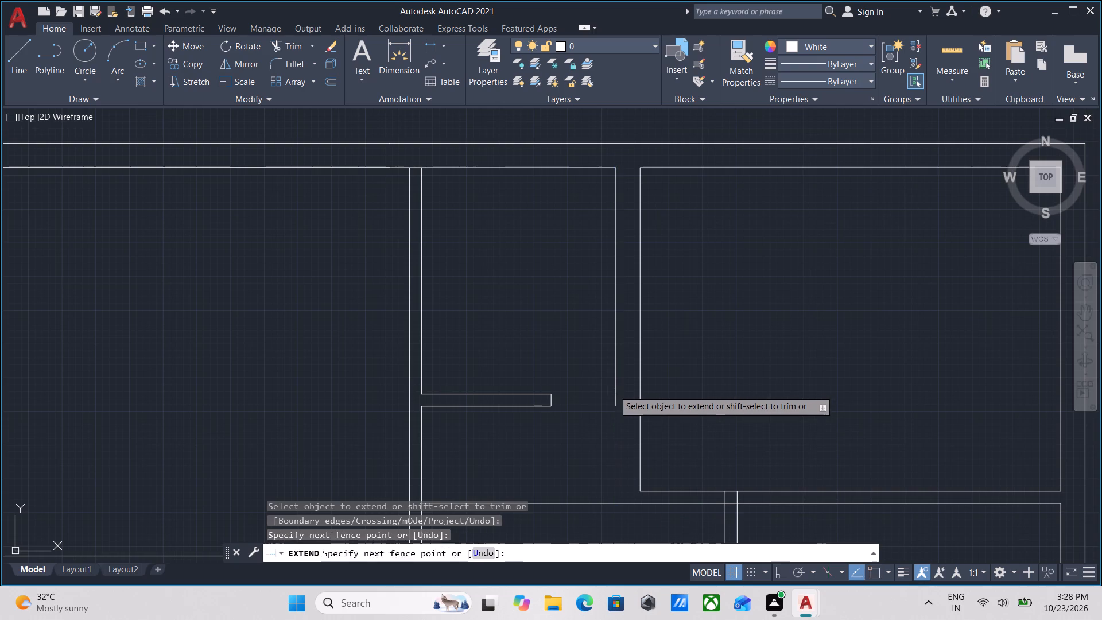
click(630, 410)
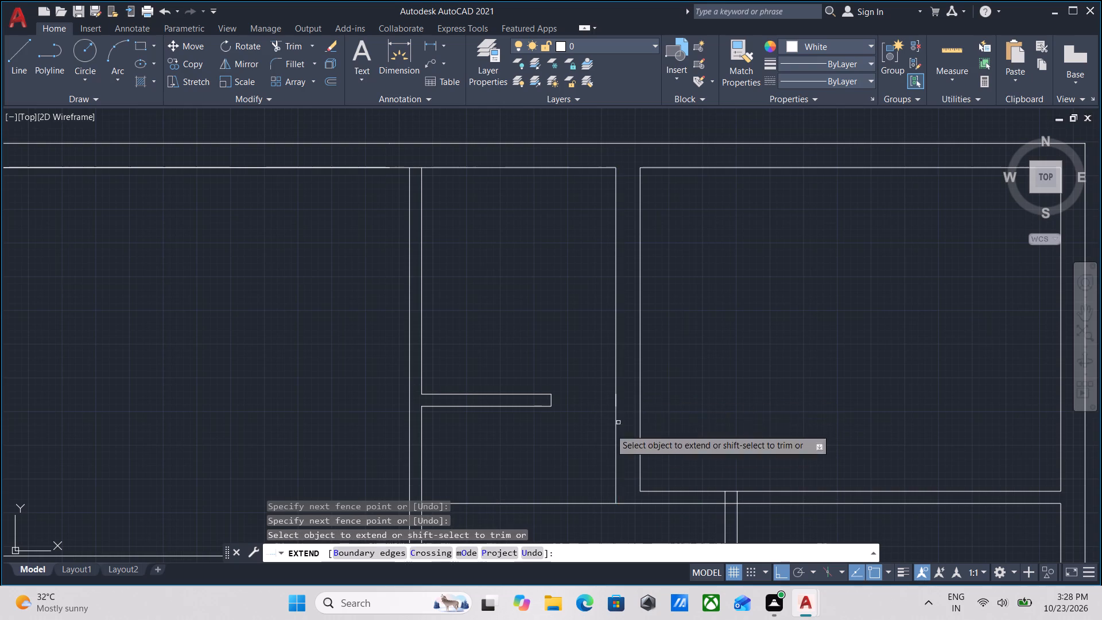
Trim the partition's lower line west of the northeast room's wall corner, including the piece inside the next vertical wall.
middle_drag(573, 454, 622, 391)
text(TR)
key(Return)
click(591, 467)
click(591, 414)
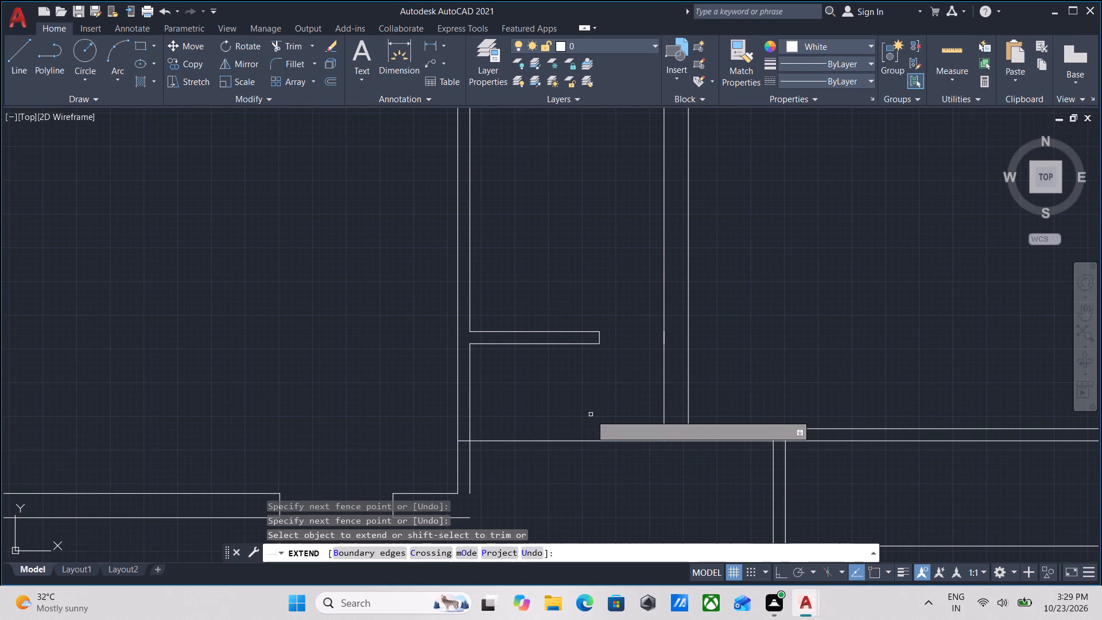
key(Escape)
text(TR)
key(Return)
click(588, 475)
click(587, 377)
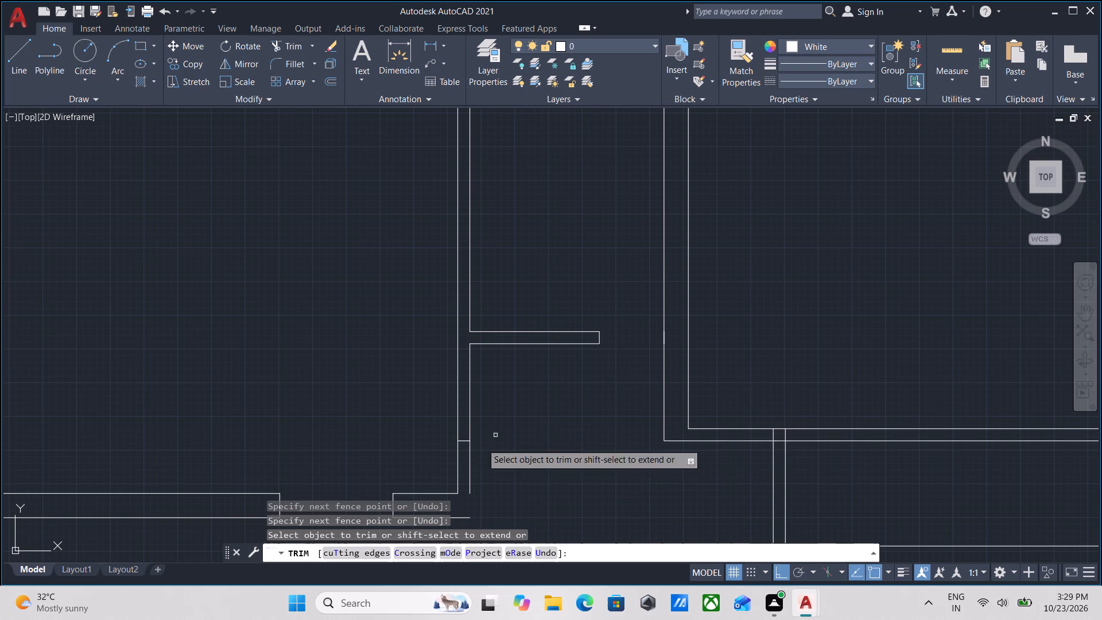
scroll(456, 458, up, 2)
click(475, 440)
click(476, 398)
key(Escape)
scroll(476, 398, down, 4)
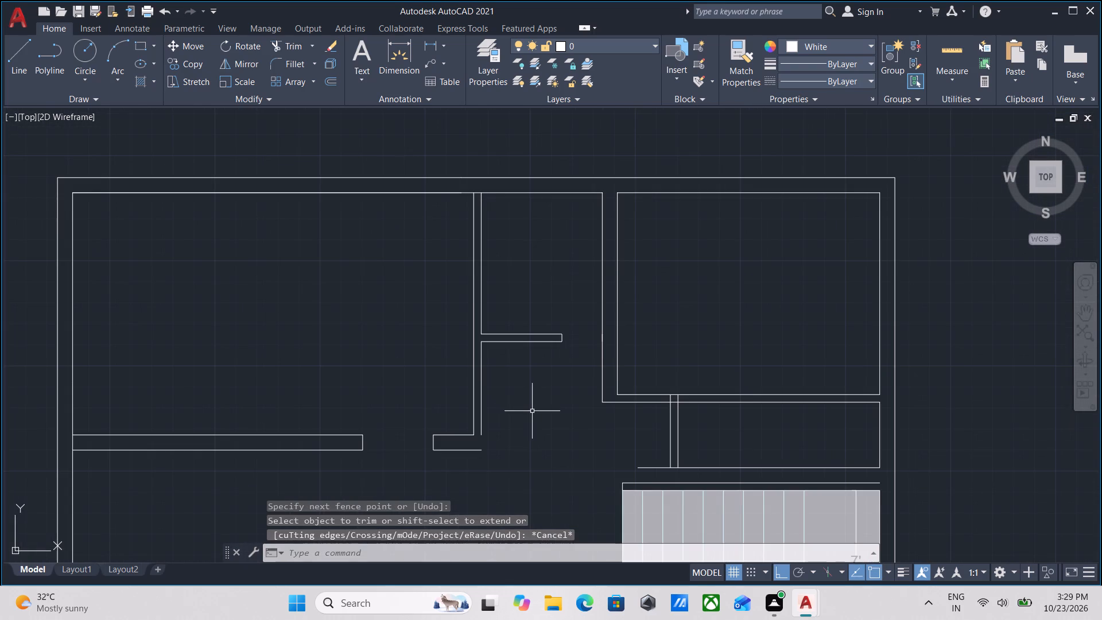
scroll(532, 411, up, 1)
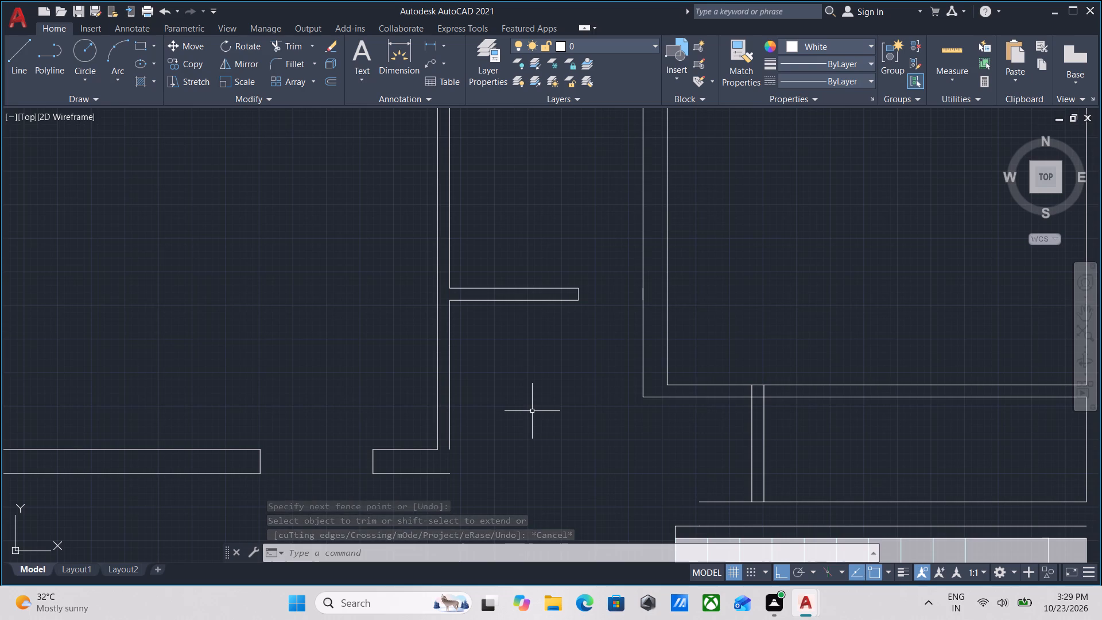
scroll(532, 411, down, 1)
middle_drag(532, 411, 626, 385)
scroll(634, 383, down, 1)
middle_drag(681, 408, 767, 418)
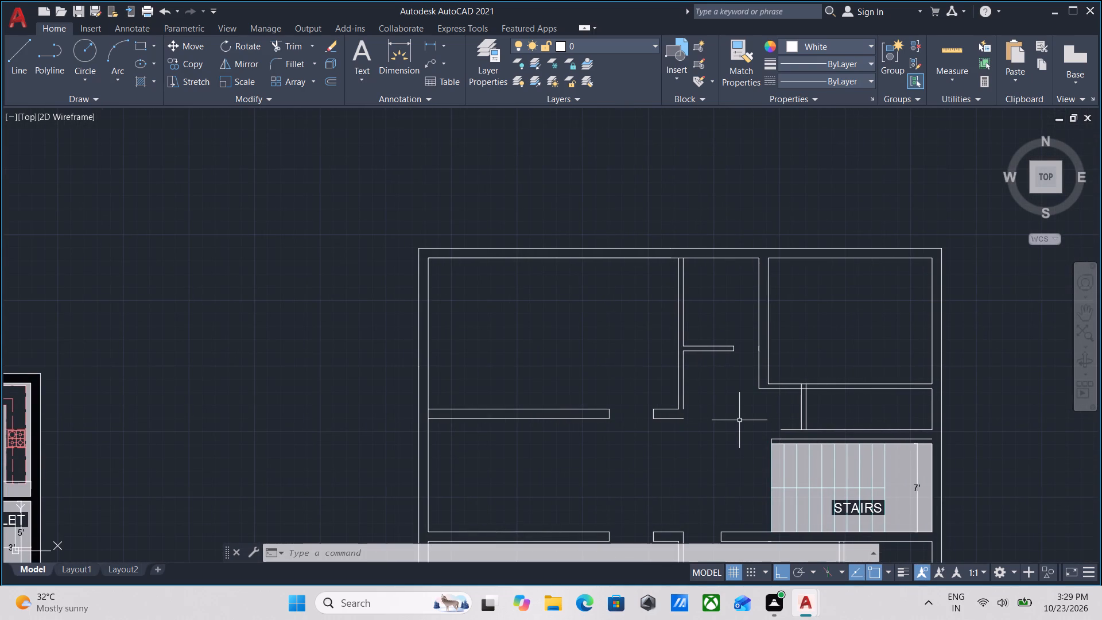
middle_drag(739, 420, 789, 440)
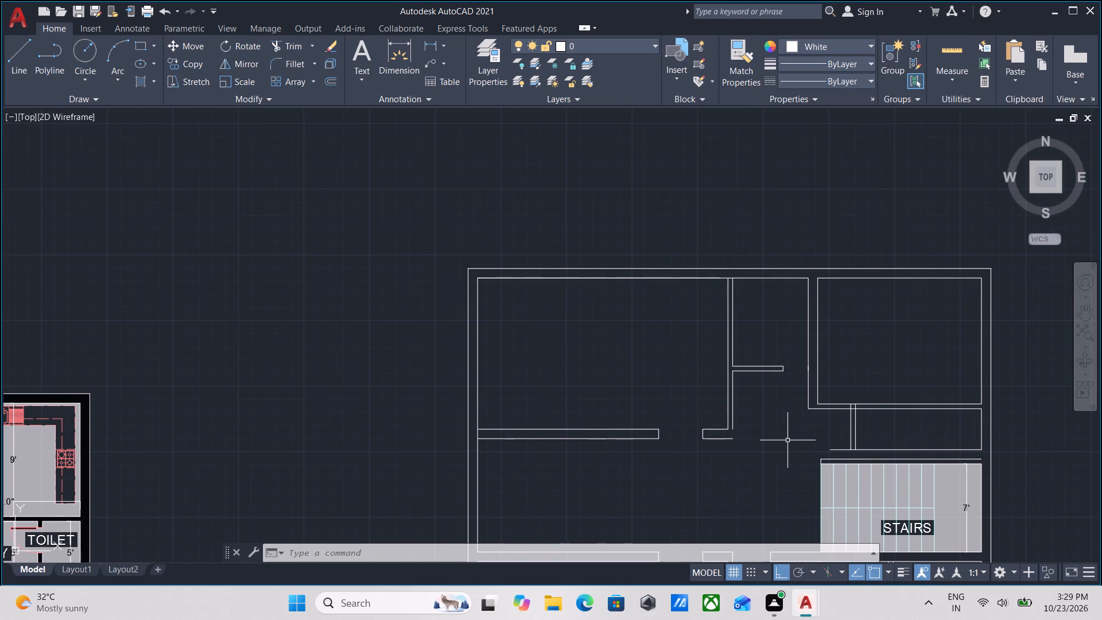
Extend the east face of the vertical wall west of the corridor south to the lower line of the short wall stub.
scroll(726, 441, up, 3)
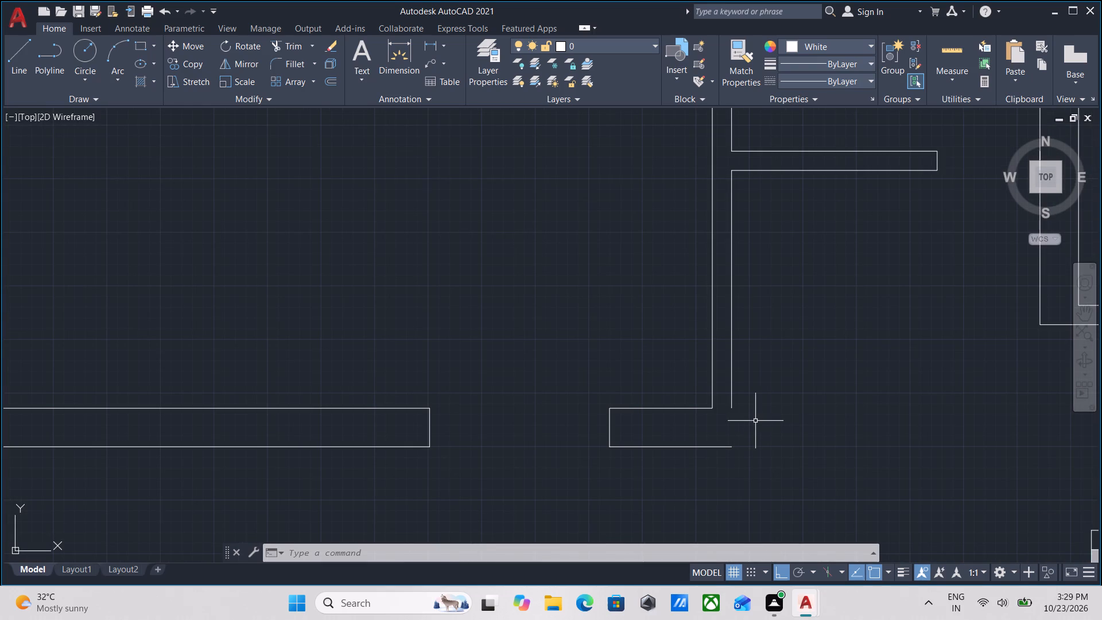
text(EX)
key(Return)
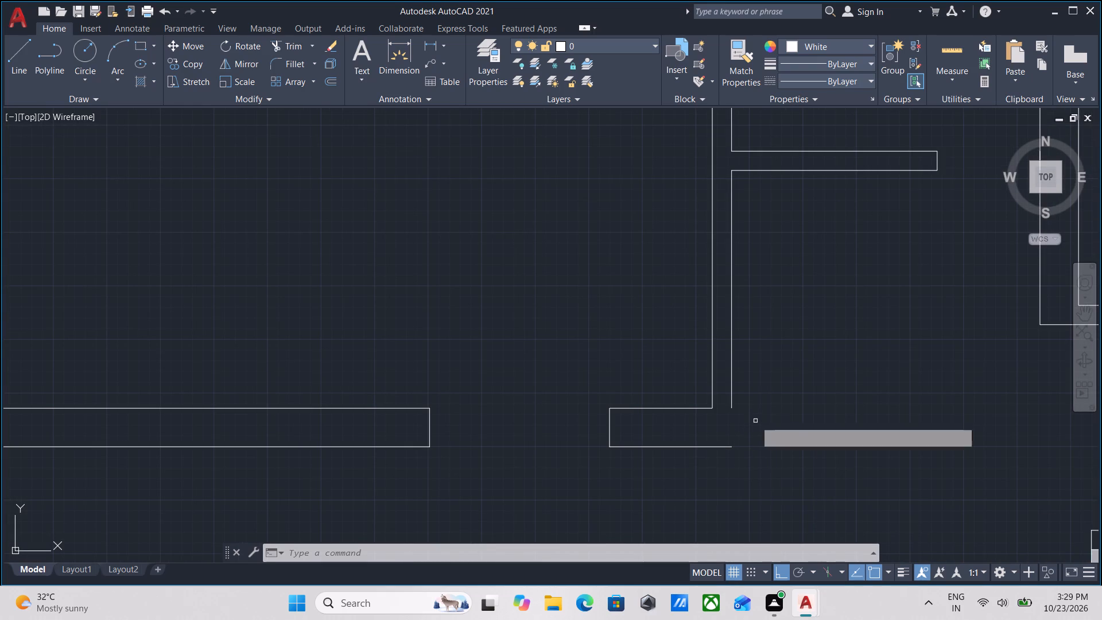
click(733, 401)
scroll(767, 395, down, 3)
middle_drag(767, 395, 627, 397)
scroll(748, 396, up, 2)
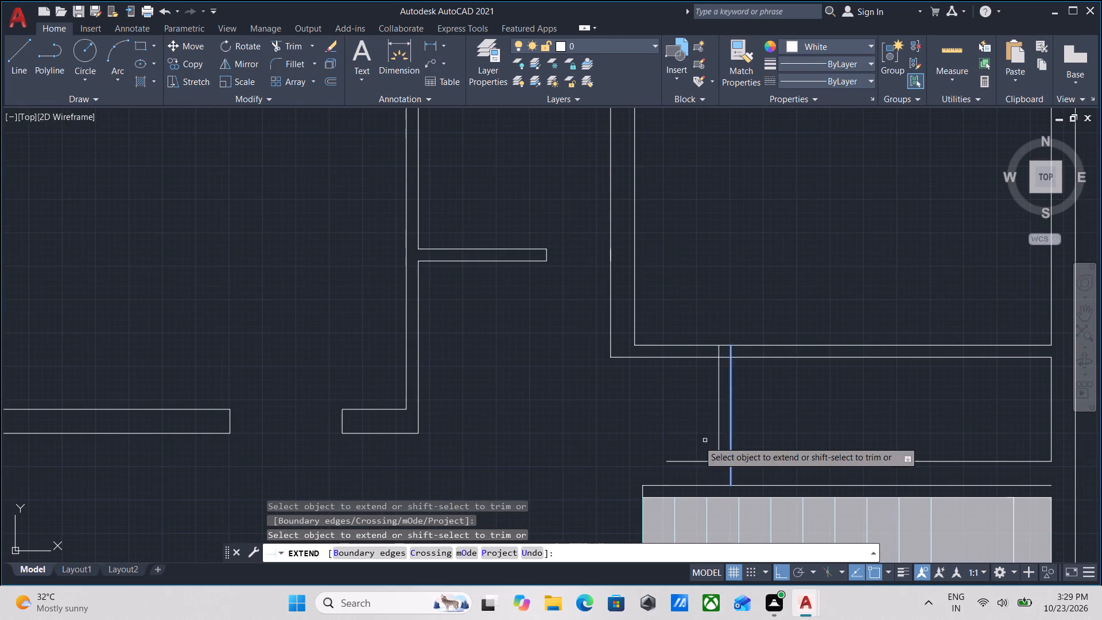
key(Escape)
Close the west end of the wall north of the stairs with a 9" line north and a 9" line east to its upper face.
key(l)
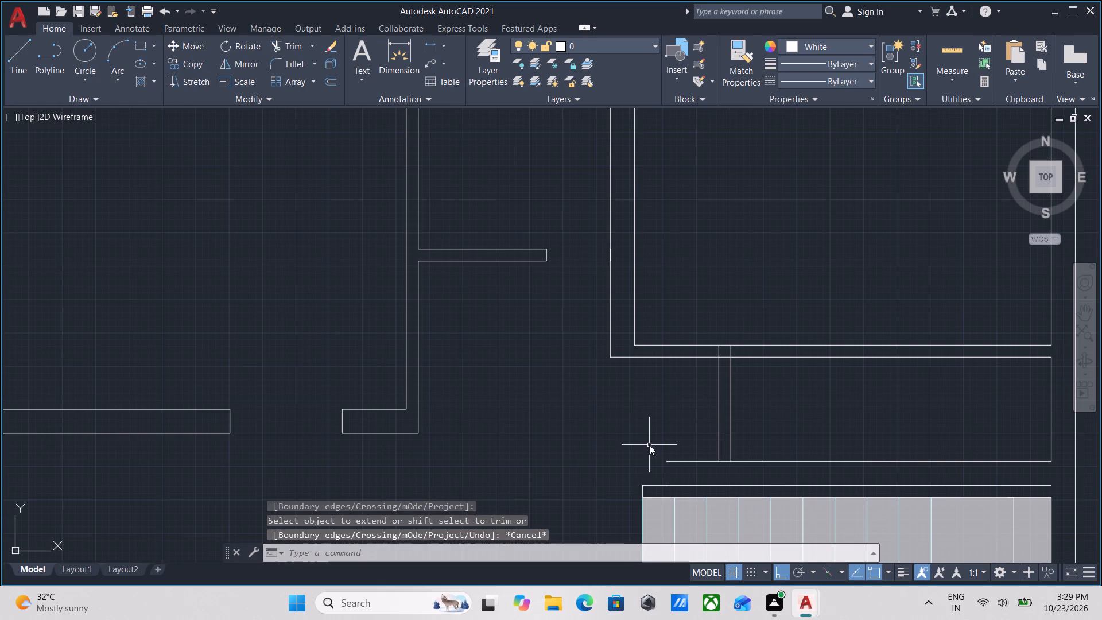
key(Return)
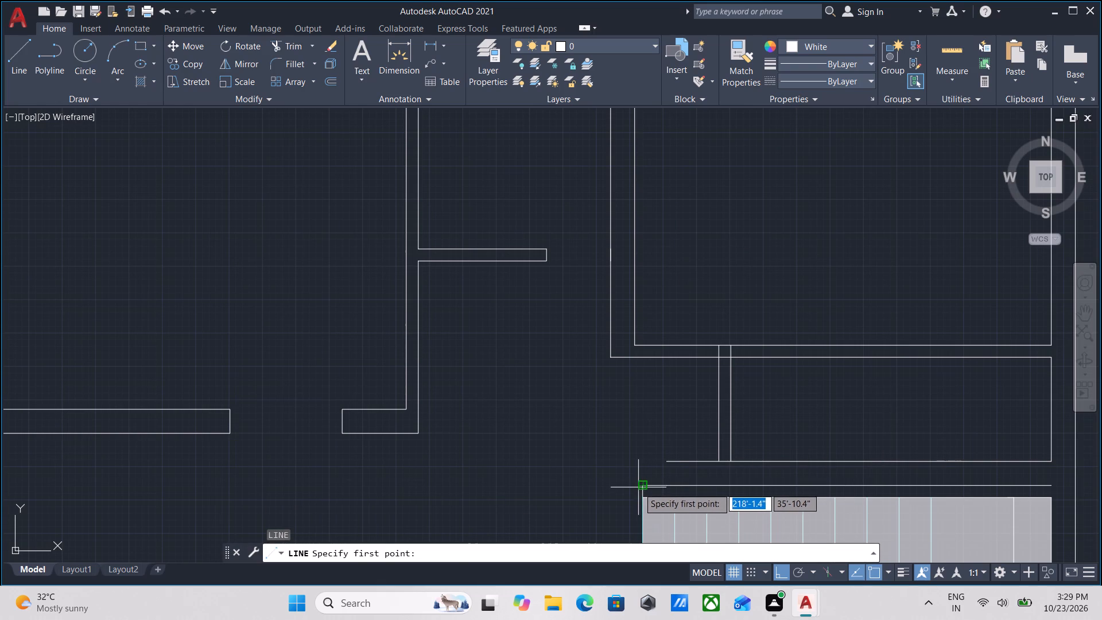
click(643, 483)
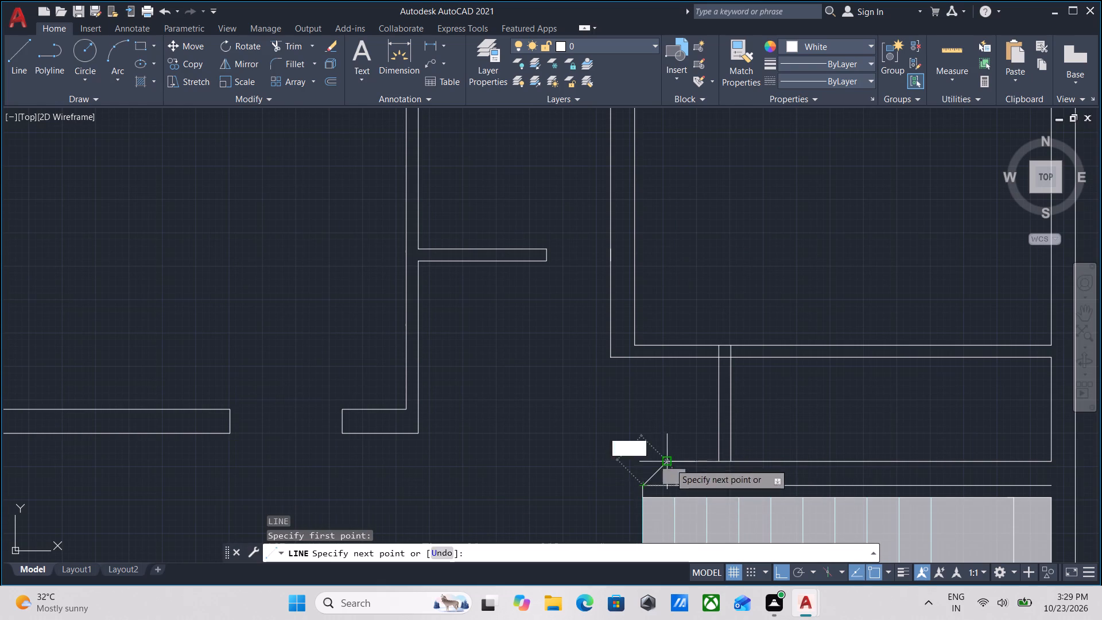
scroll(649, 459, up, 1)
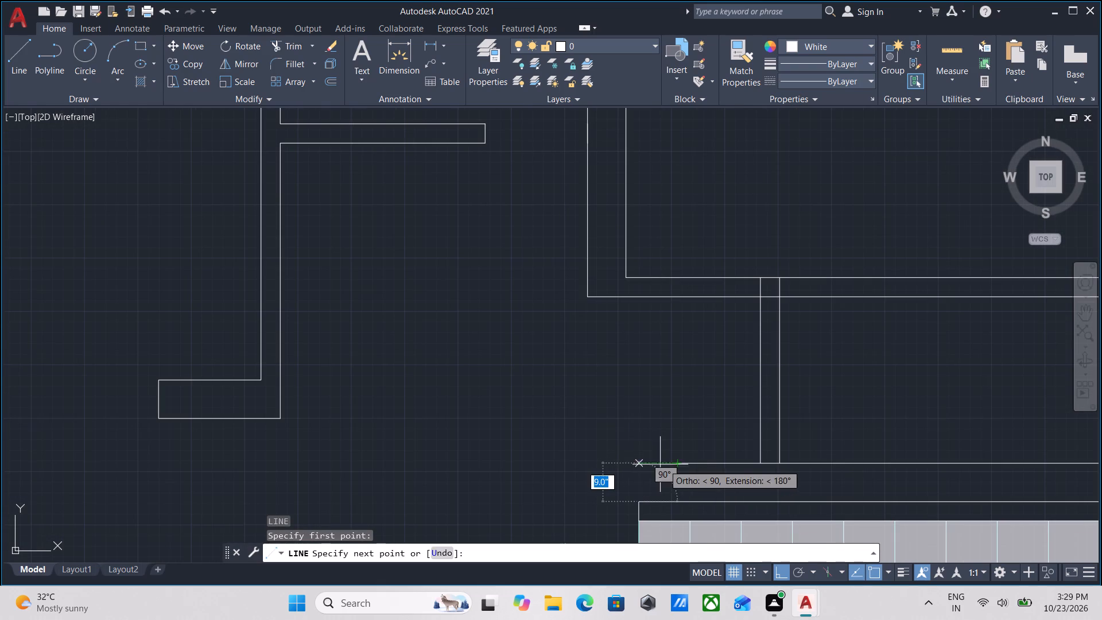
click(638, 461)
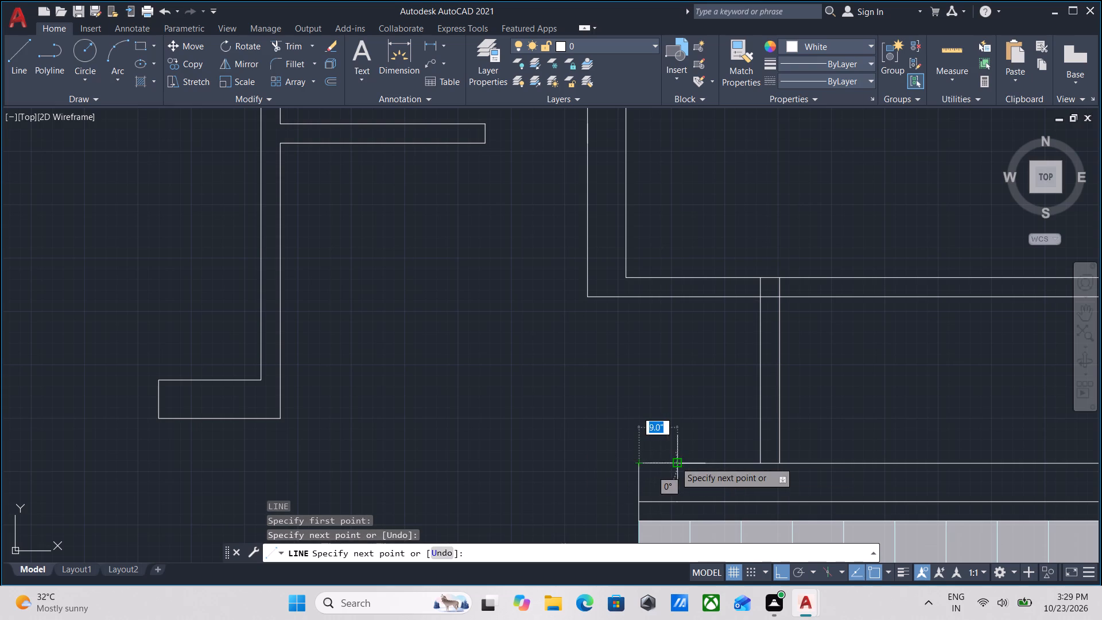
click(675, 462)
key(Escape)
Trim both lines of the 4.5" vertical partition where they cross the horizontal partition south of the northeast room.
scroll(675, 462, down, 2)
middle_drag(708, 425, 708, 454)
scroll(731, 430, up, 1)
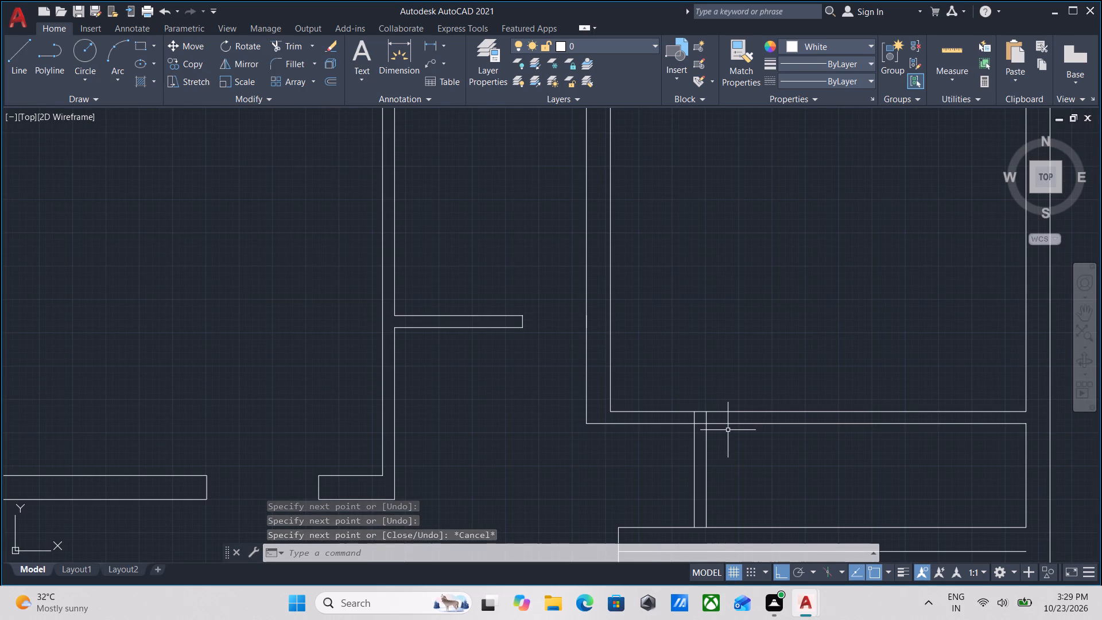
text(TR)
key(Return)
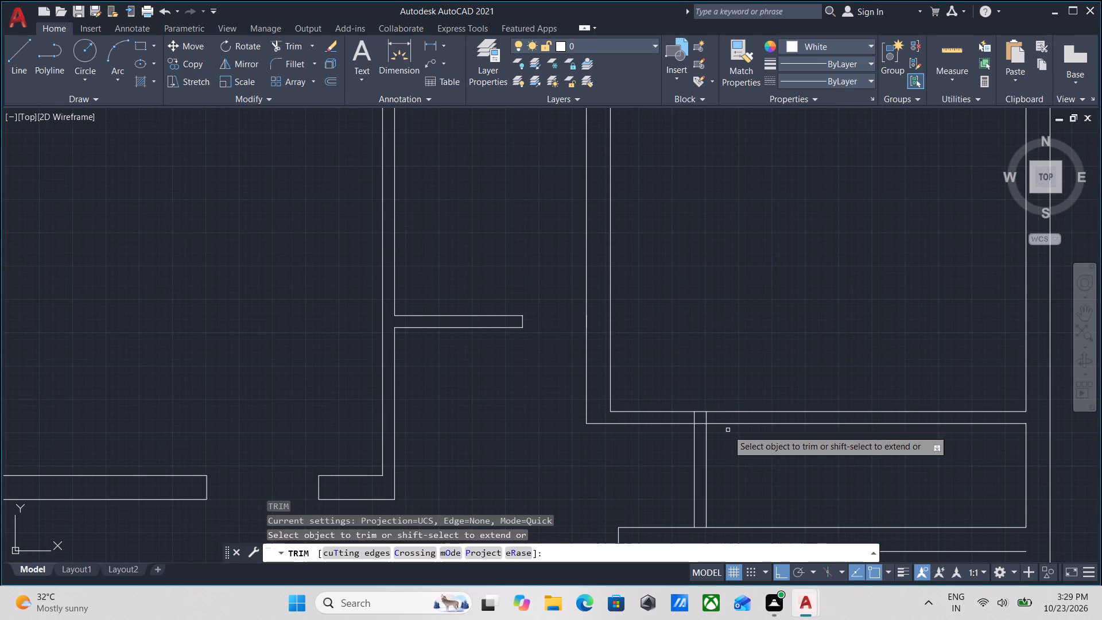
scroll(713, 425, up, 2)
click(711, 413)
click(628, 411)
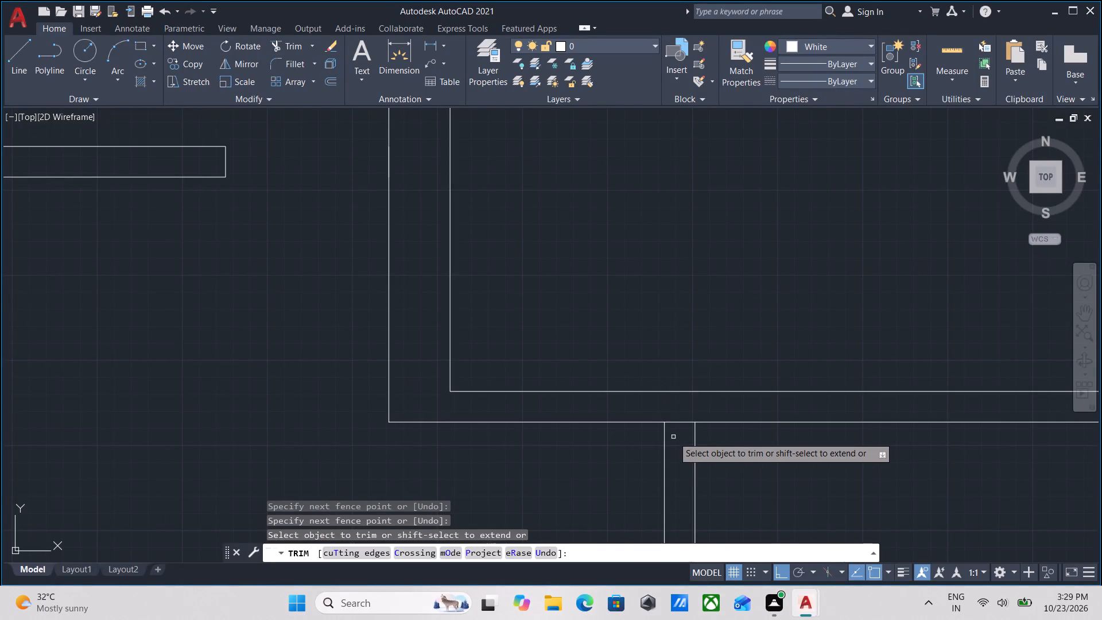
scroll(673, 437, down, 2)
key(Escape)
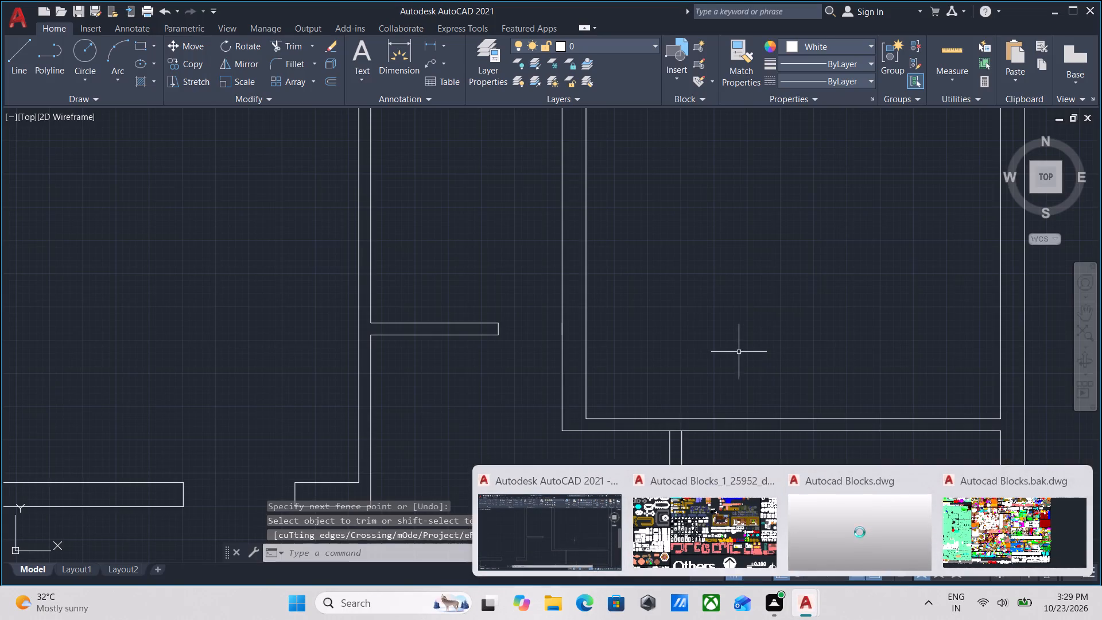
Review the wall layout of the second floor plan against the furnished first plan.
scroll(669, 381, down, 2)
middle_drag(669, 381, 764, 339)
scroll(708, 379, down, 2)
middle_drag(664, 404, 699, 323)
middle_drag(658, 374, 718, 361)
scroll(718, 361, up, 1)
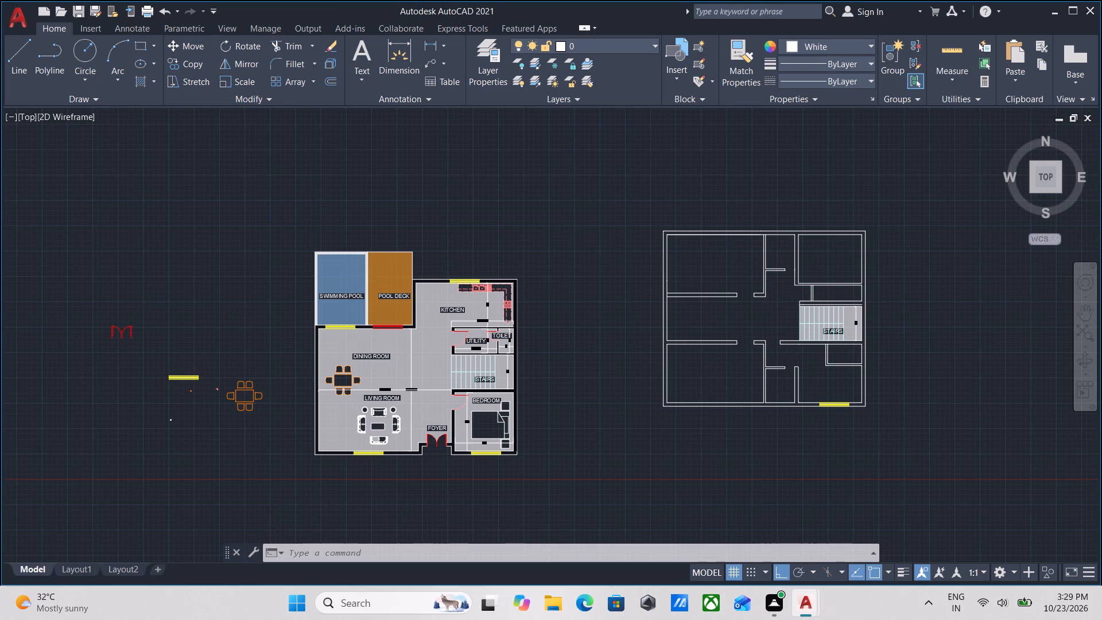
scroll(808, 407, up, 2)
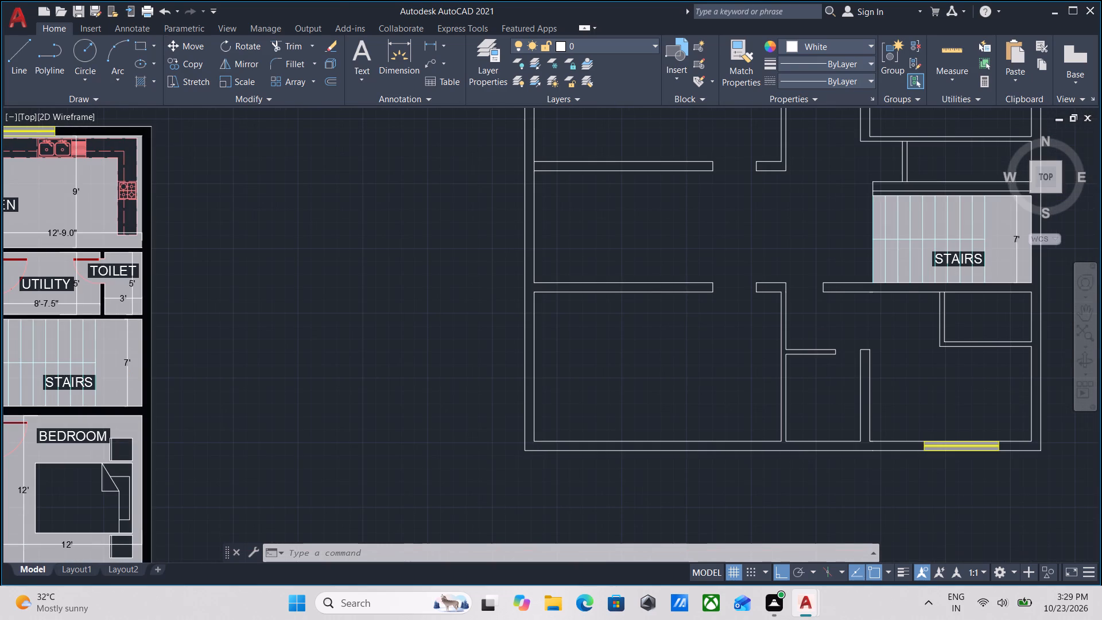
scroll(811, 411, down, 1)
middle_drag(814, 411, 959, 420)
scroll(781, 398, down, 1)
middle_drag(776, 401, 720, 444)
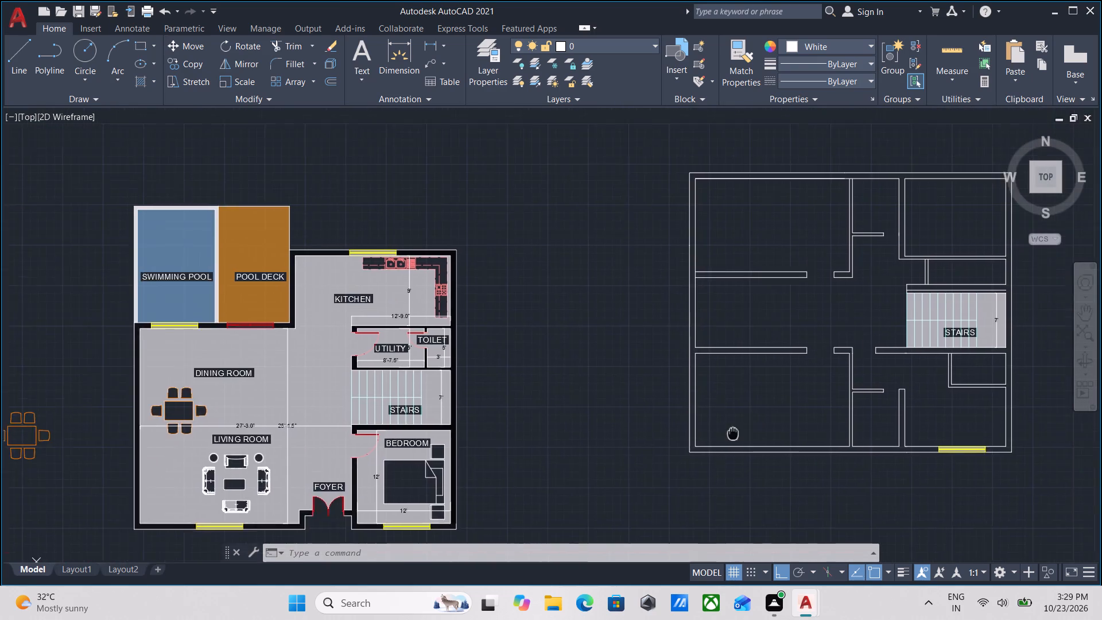
middle_drag(720, 444, 710, 460)
middle_drag(713, 447, 708, 477)
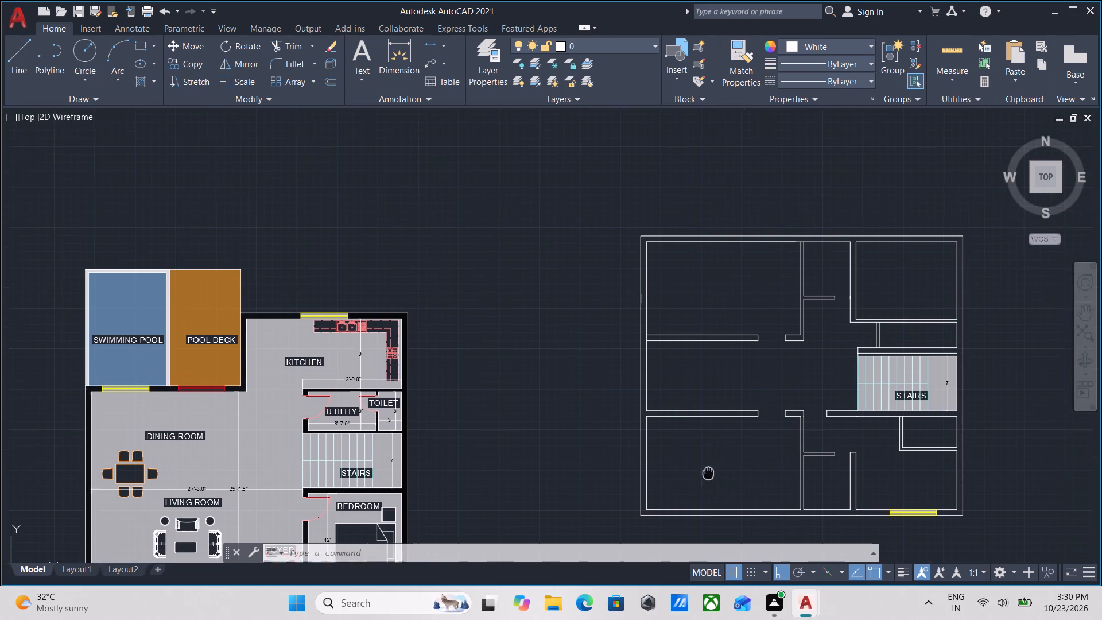
middle_drag(708, 477, 701, 538)
scroll(693, 455, up, 1)
scroll(695, 455, down, 1)
middle_drag(684, 467, 671, 477)
scroll(779, 449, up, 1)
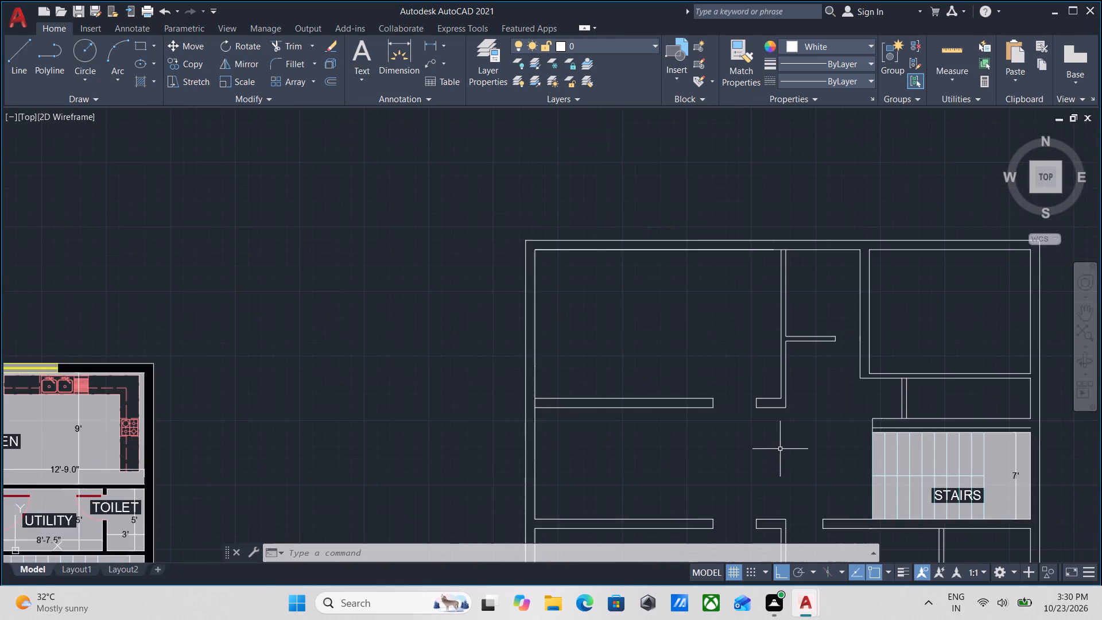
scroll(780, 449, down, 1)
middle_drag(780, 449, 775, 418)
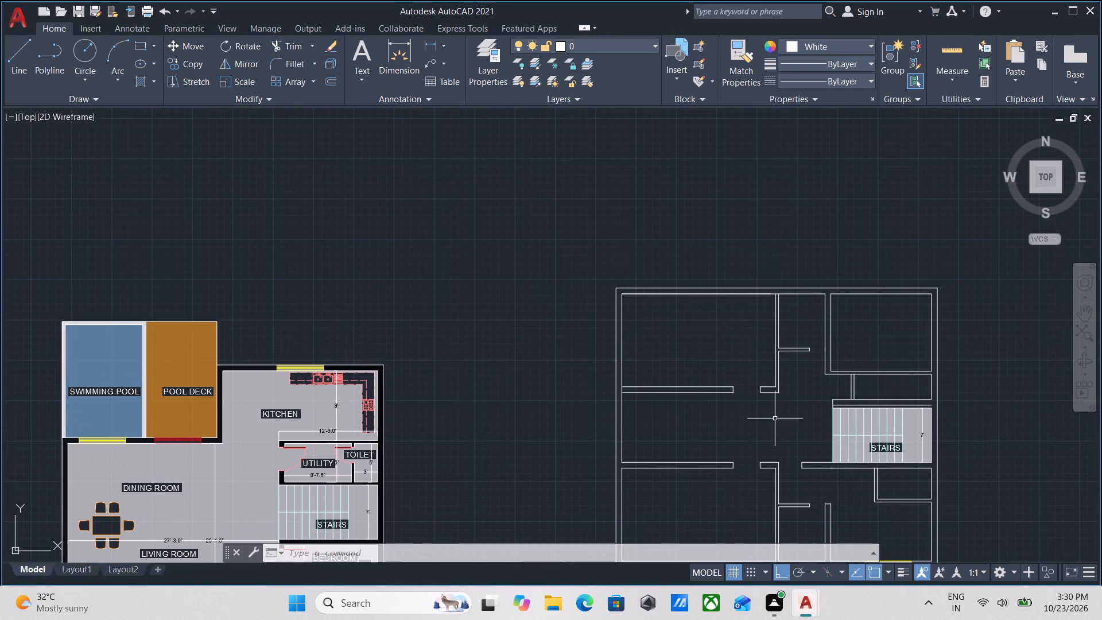
scroll(749, 433, up, 1)
middle_drag(749, 433, 796, 433)
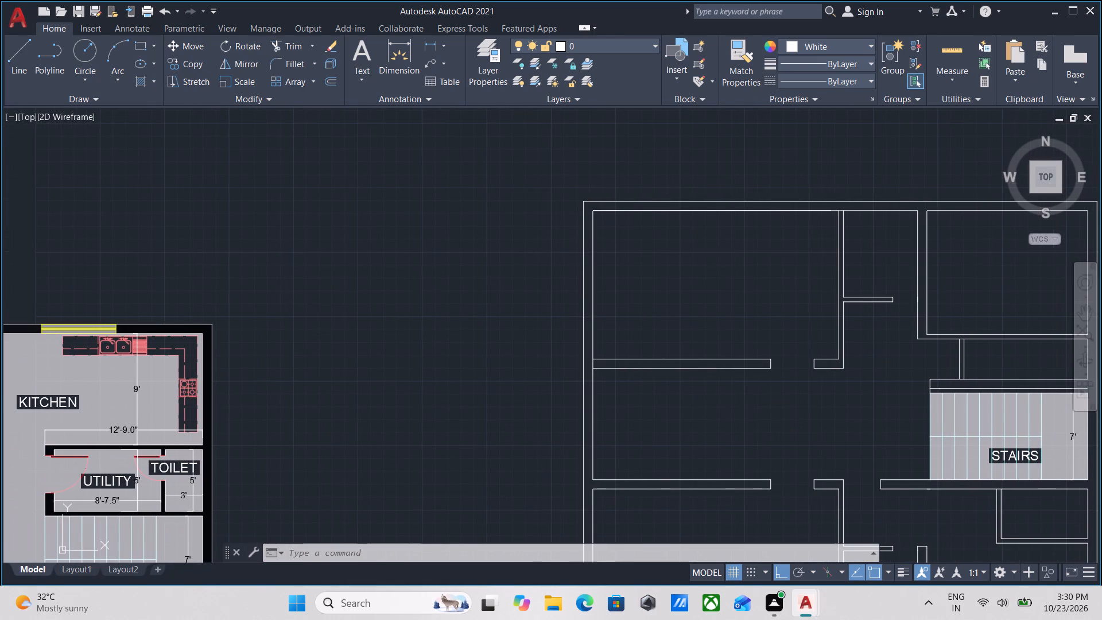
Insert the Door - Imperial block in the empty space between the two plans and set it to Open 90º.
text(TP)
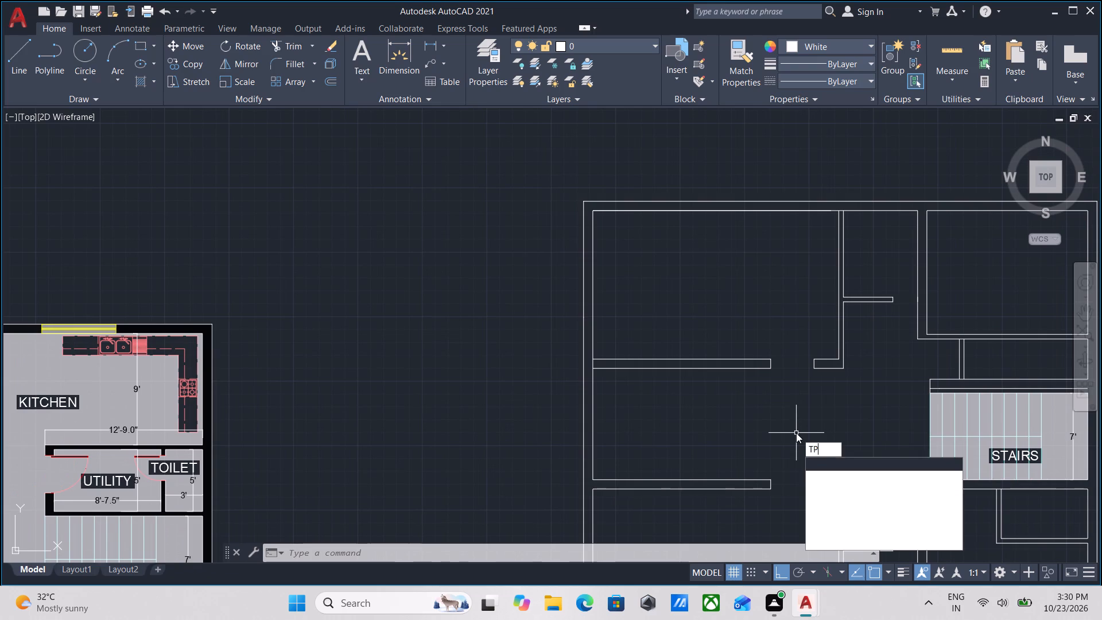
key(Return)
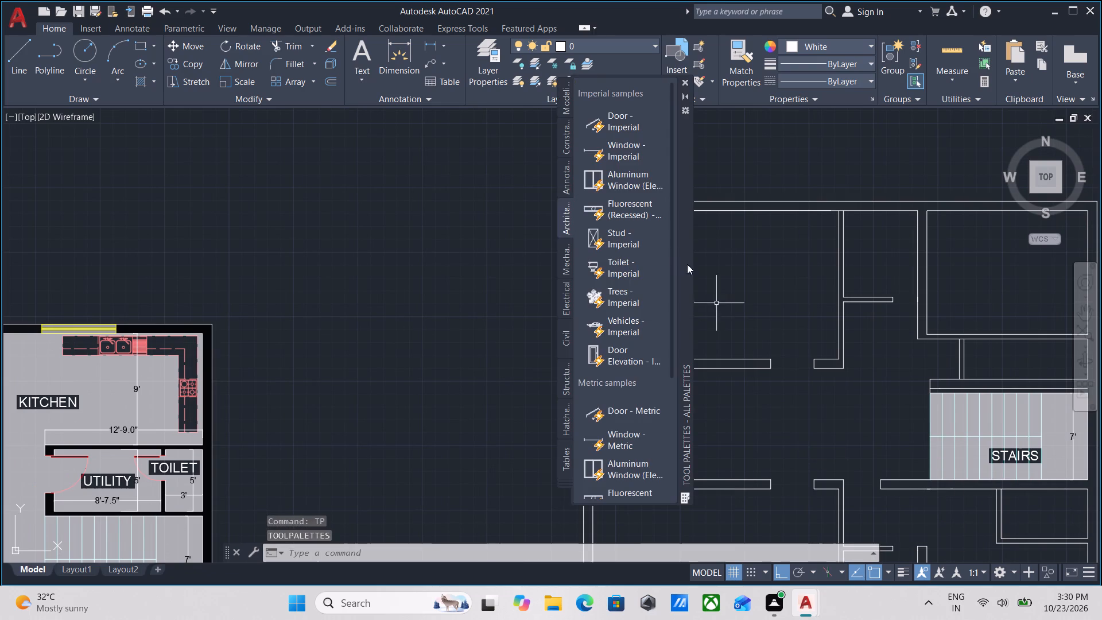
click(624, 131)
click(440, 336)
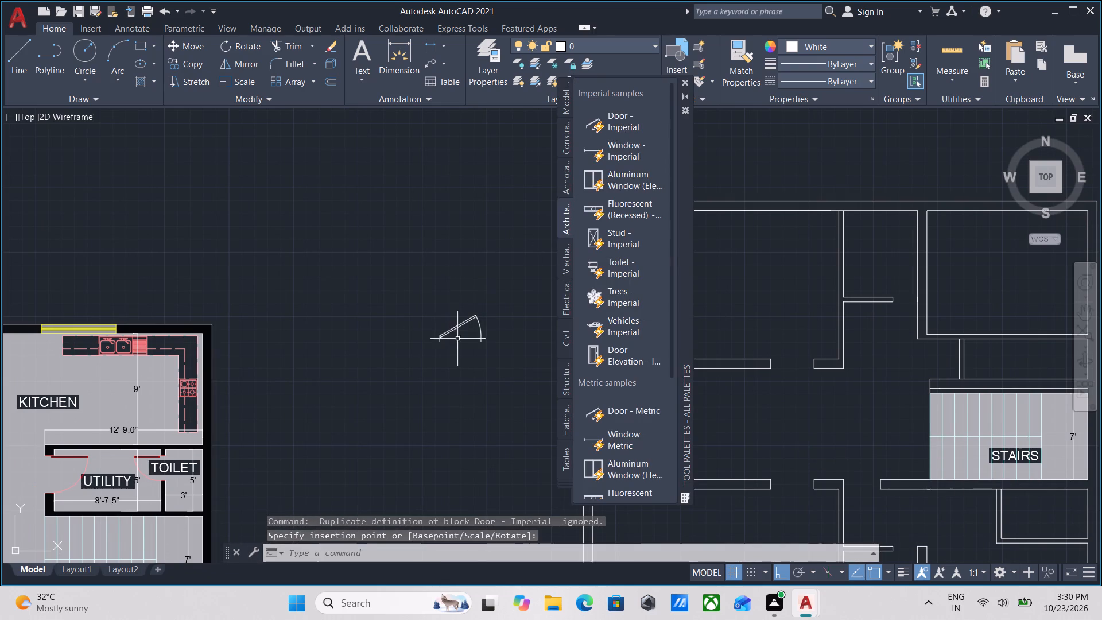
key(Escape)
click(463, 358)
click(442, 316)
click(436, 317)
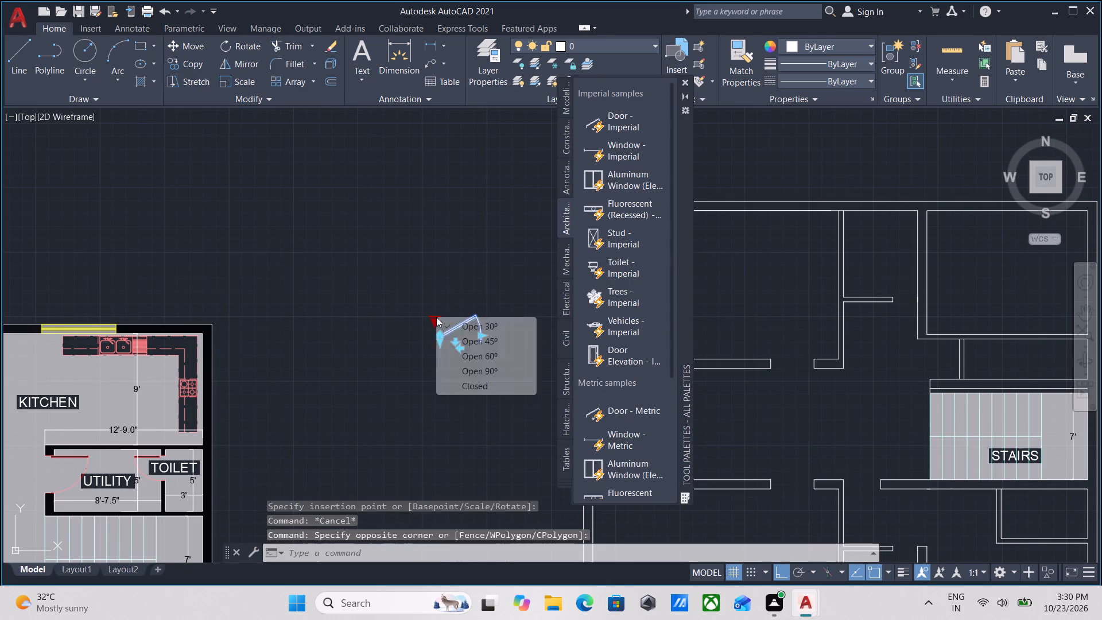
click(475, 366)
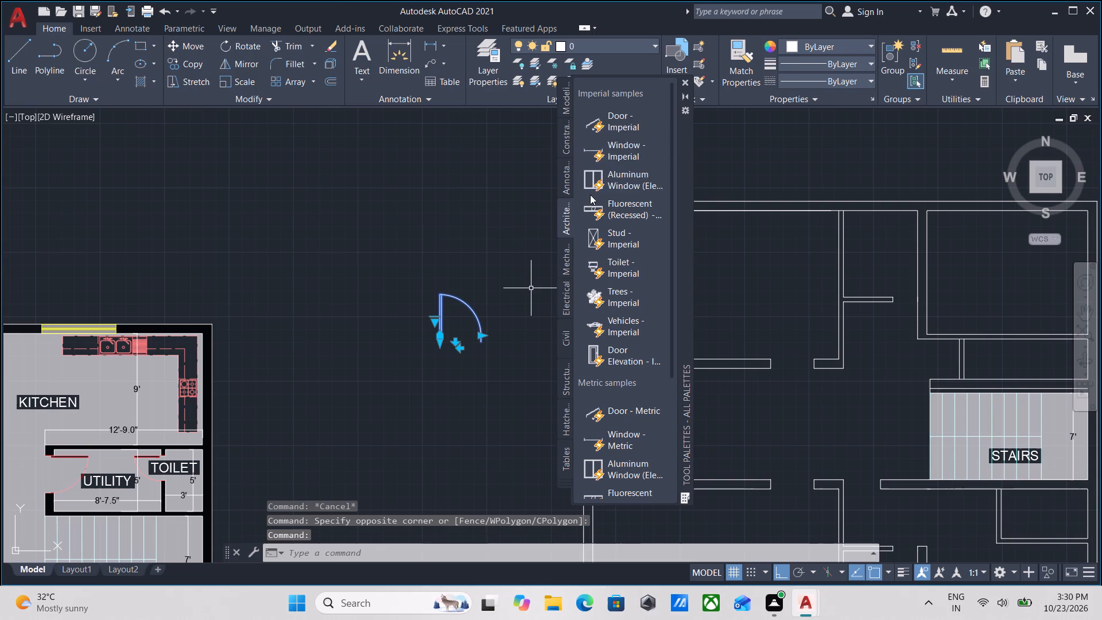
Set the new door's colour to ByBlock and move it to the doors layer.
click(795, 38)
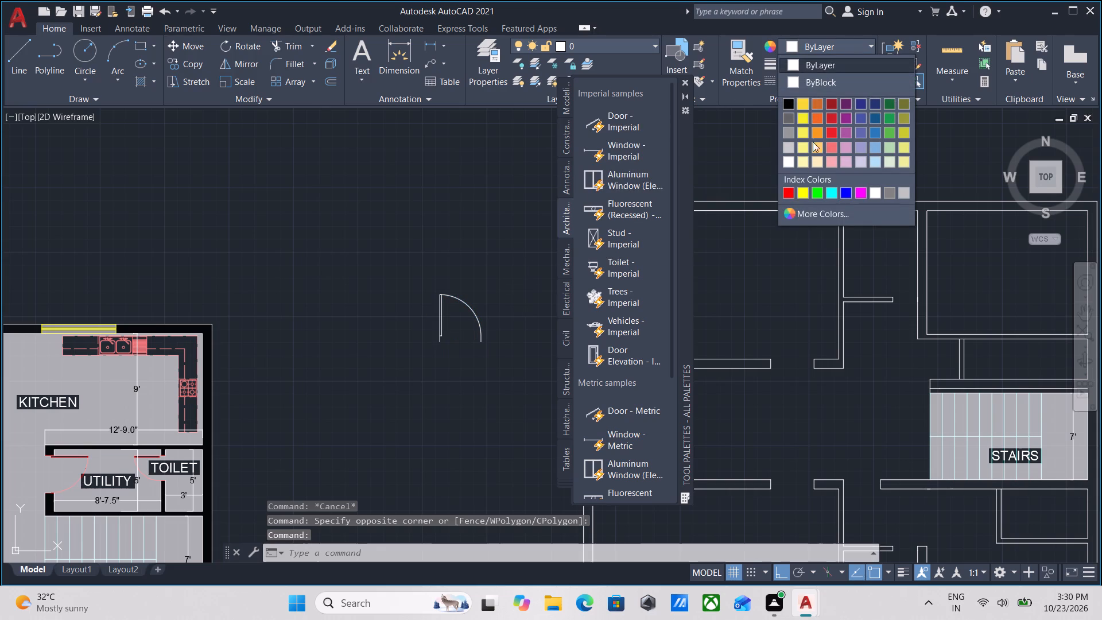
click(786, 195)
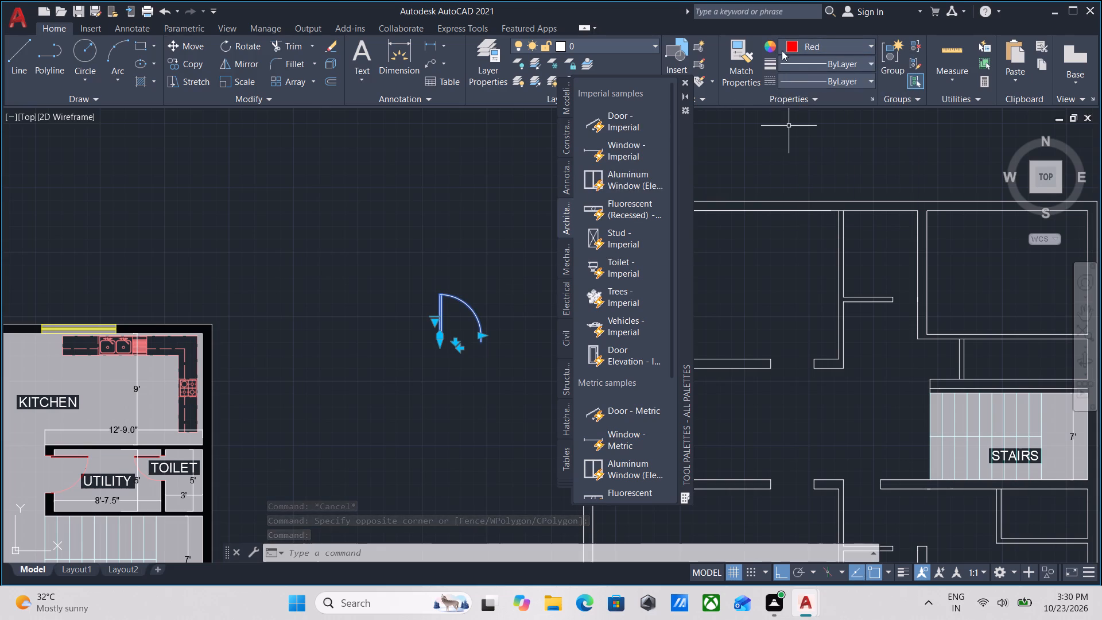
click(790, 39)
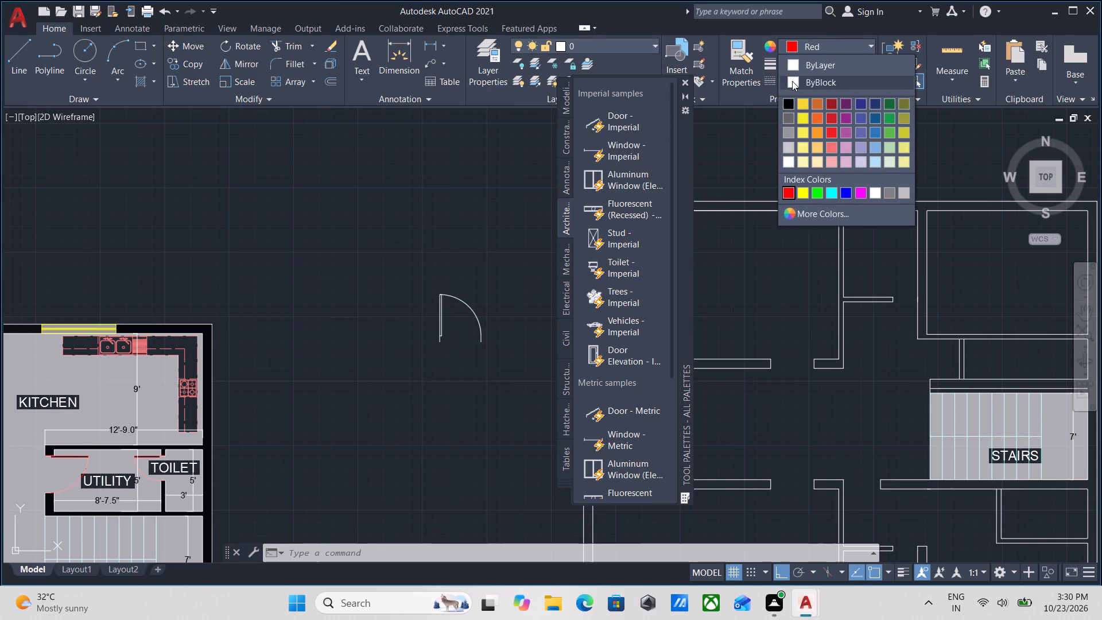
click(792, 81)
click(575, 42)
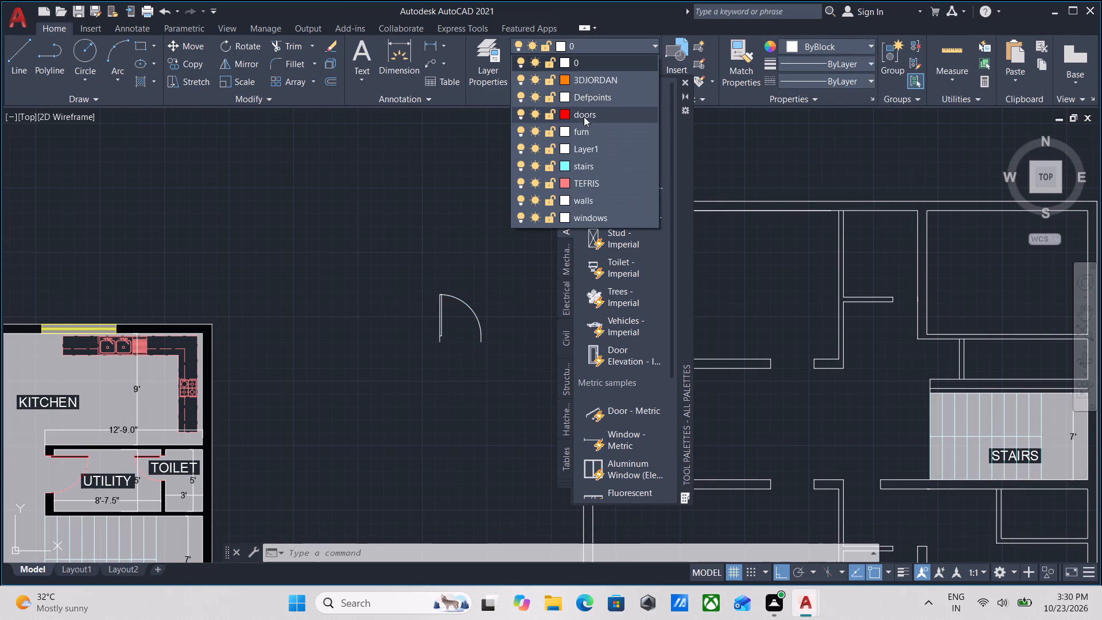
click(586, 117)
scroll(455, 349, up, 1)
key(Escape)
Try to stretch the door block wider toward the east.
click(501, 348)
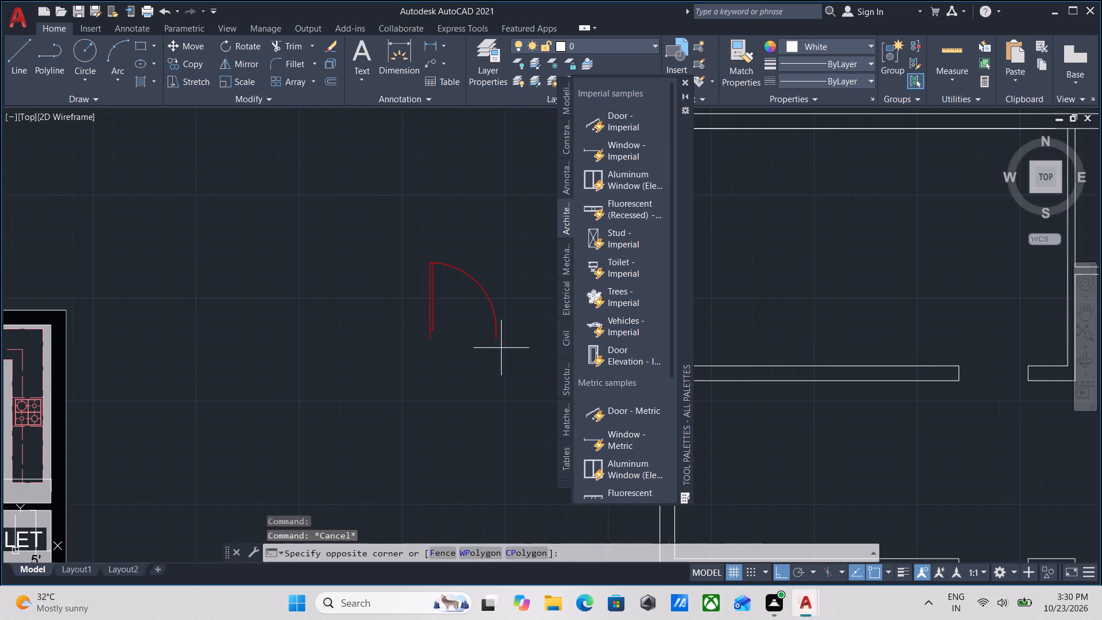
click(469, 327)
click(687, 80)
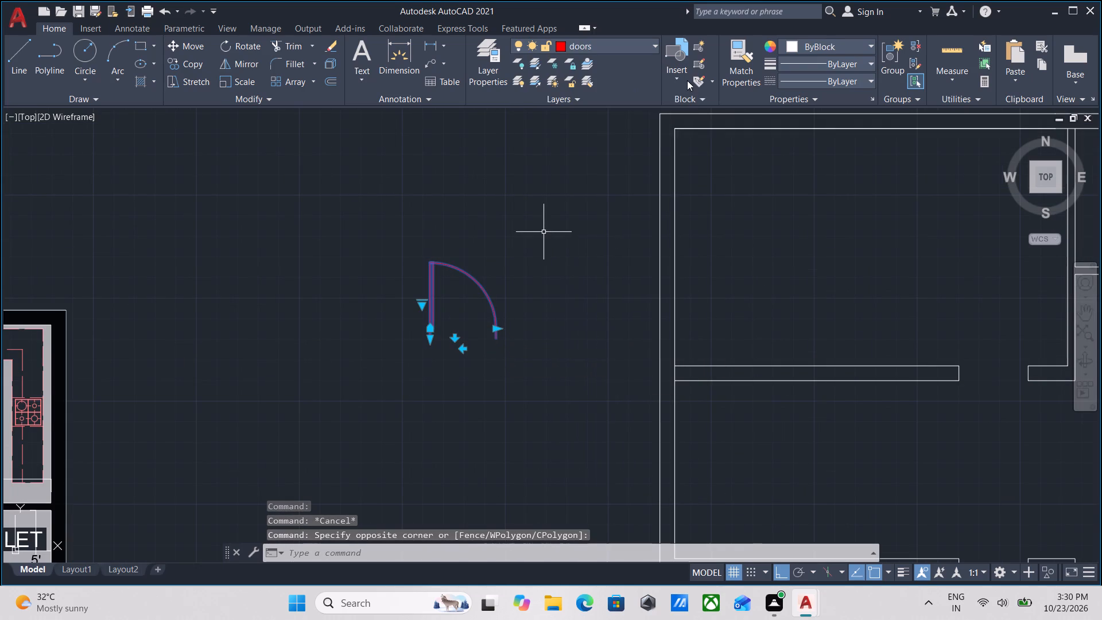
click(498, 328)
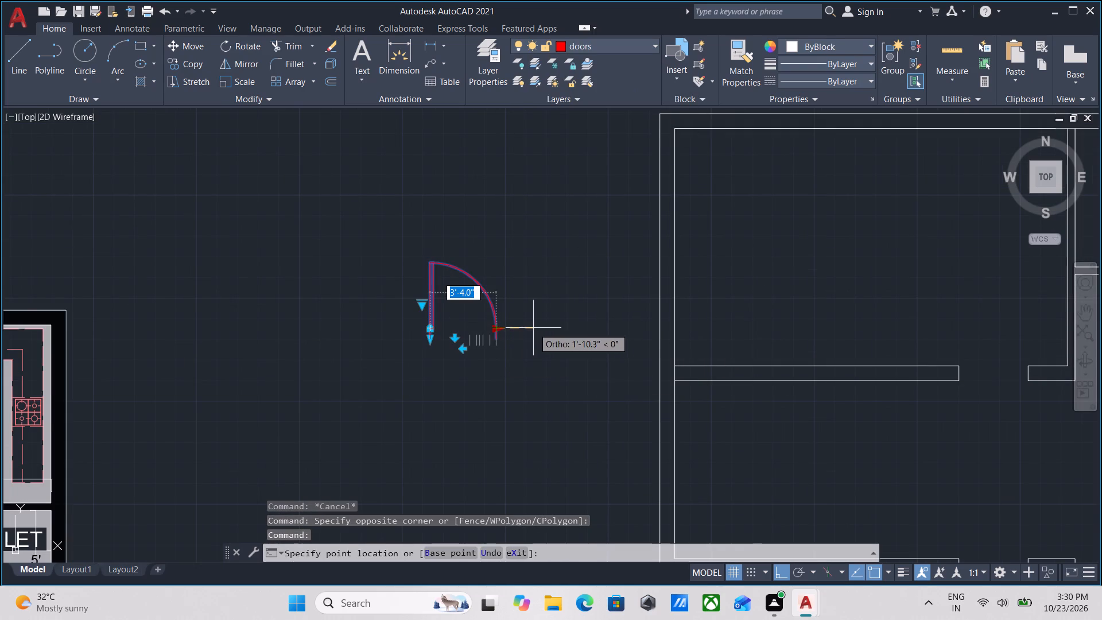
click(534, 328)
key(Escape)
Copy the door from its hinge-side base point to the lower west corner of the northwest room's south wall opening.
click(528, 347)
click(461, 321)
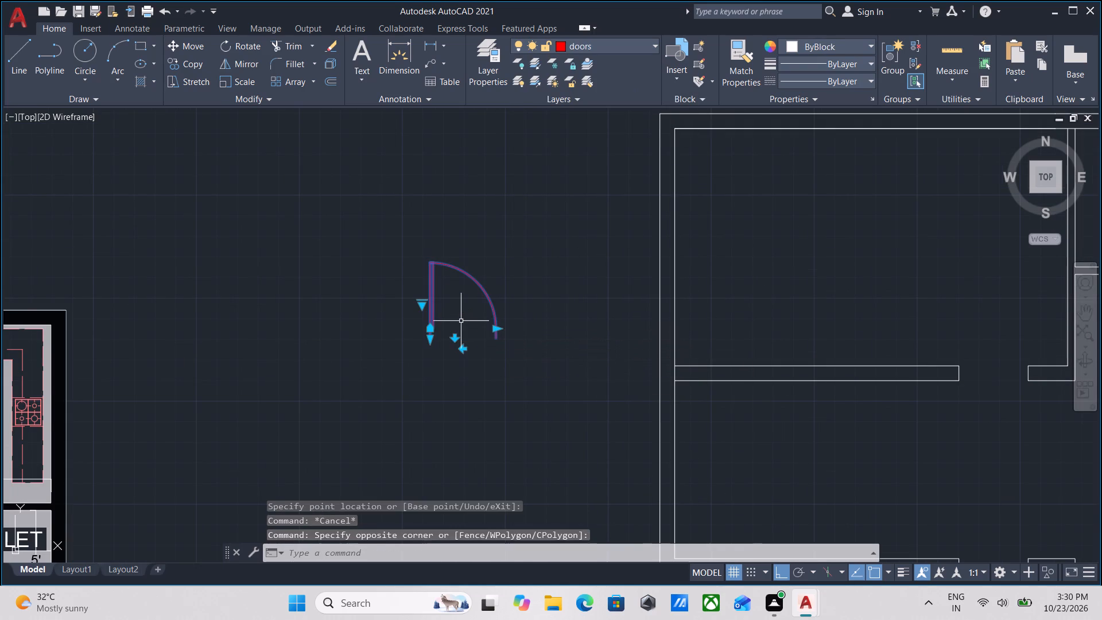
text(CO)
key(Return)
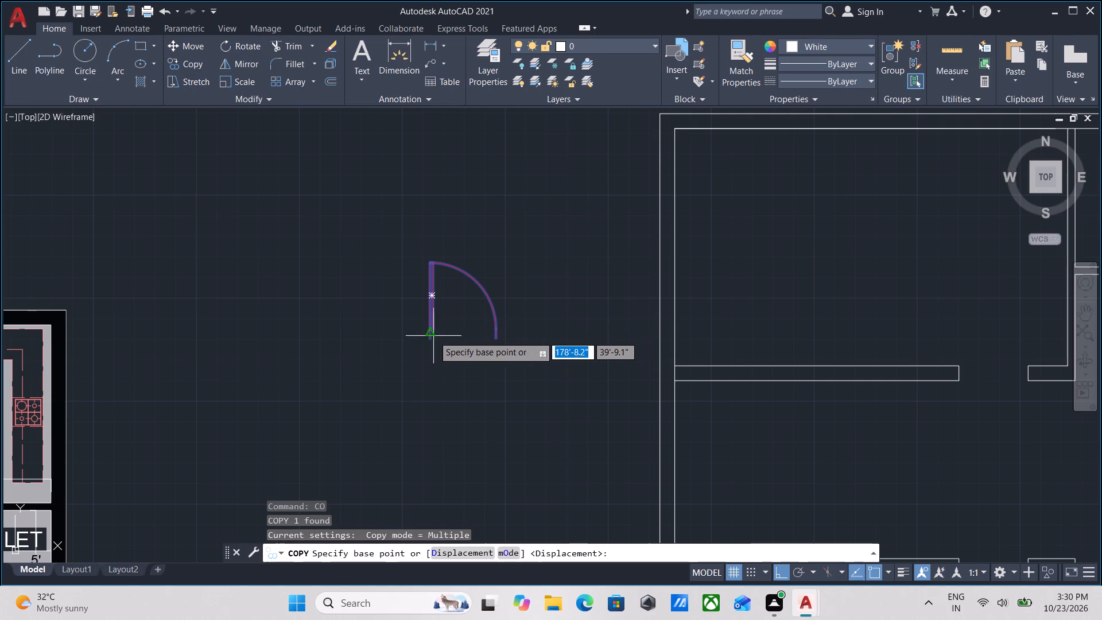
click(424, 339)
middle_drag(673, 373, 510, 407)
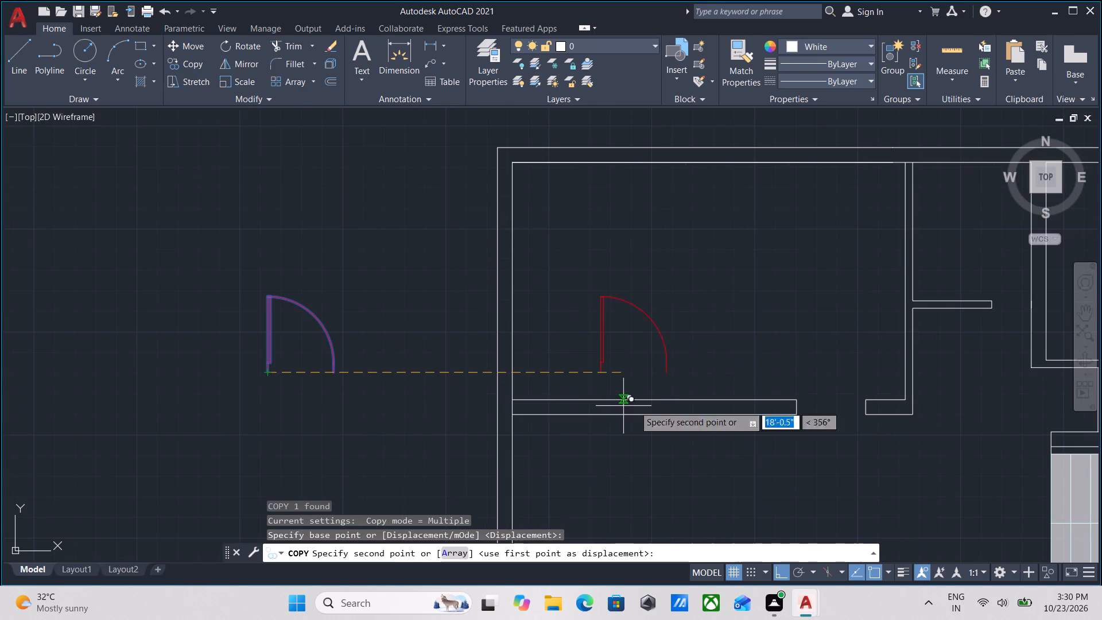
click(800, 414)
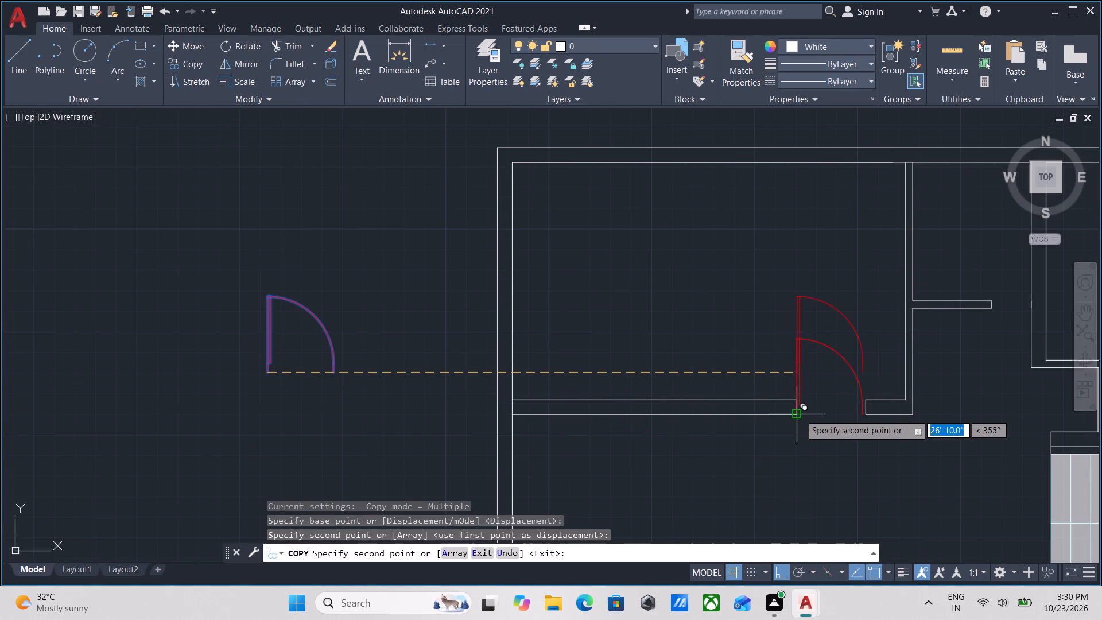
Trim the west exterior wall's inner line where the northwest room's south wall joins it.
key(Escape)
scroll(622, 380, down, 1)
middle_drag(620, 381, 640, 351)
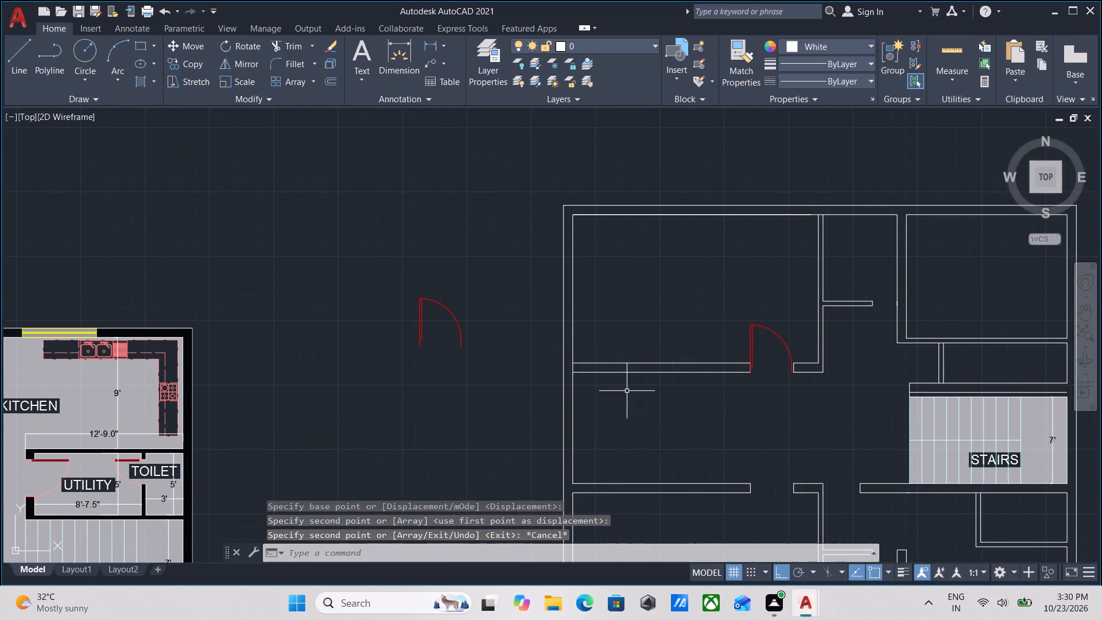
text(TR)
key(Return)
scroll(595, 386, up, 3)
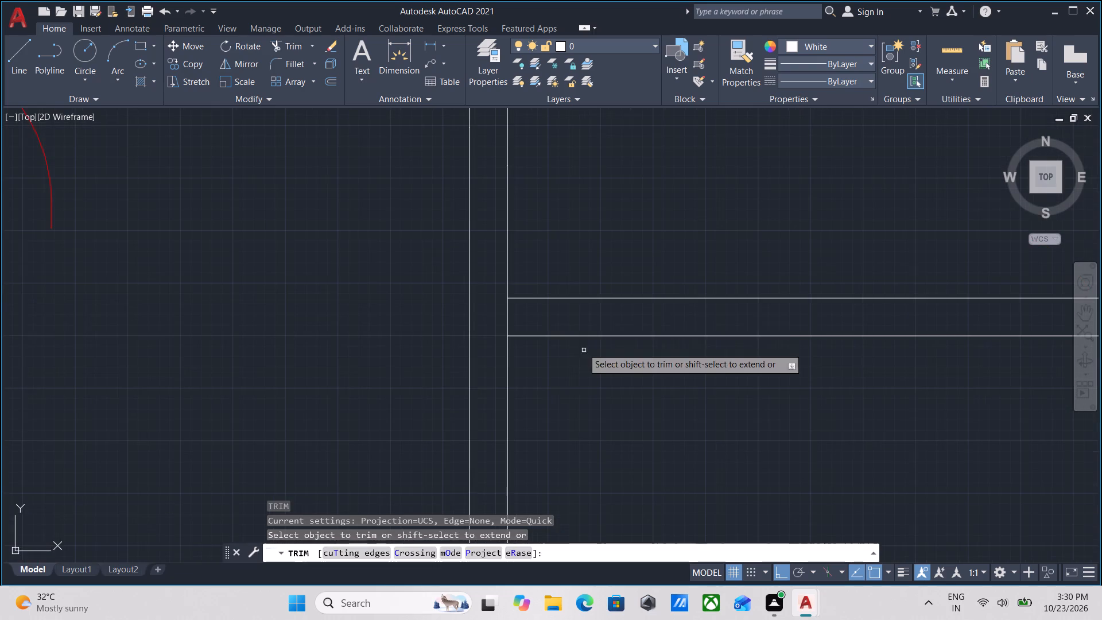
click(516, 319)
click(472, 319)
key(Escape)
Copy the northwest room's door to the west jamb of the opening in the southwest room's north wall.
scroll(475, 317, down, 4)
middle_drag(626, 369, 577, 389)
scroll(592, 323, up, 2)
drag(572, 301, 564, 307)
click(533, 338)
middle_drag(533, 338, 596, 293)
scroll(622, 306, down, 2)
middle_drag(617, 323, 624, 315)
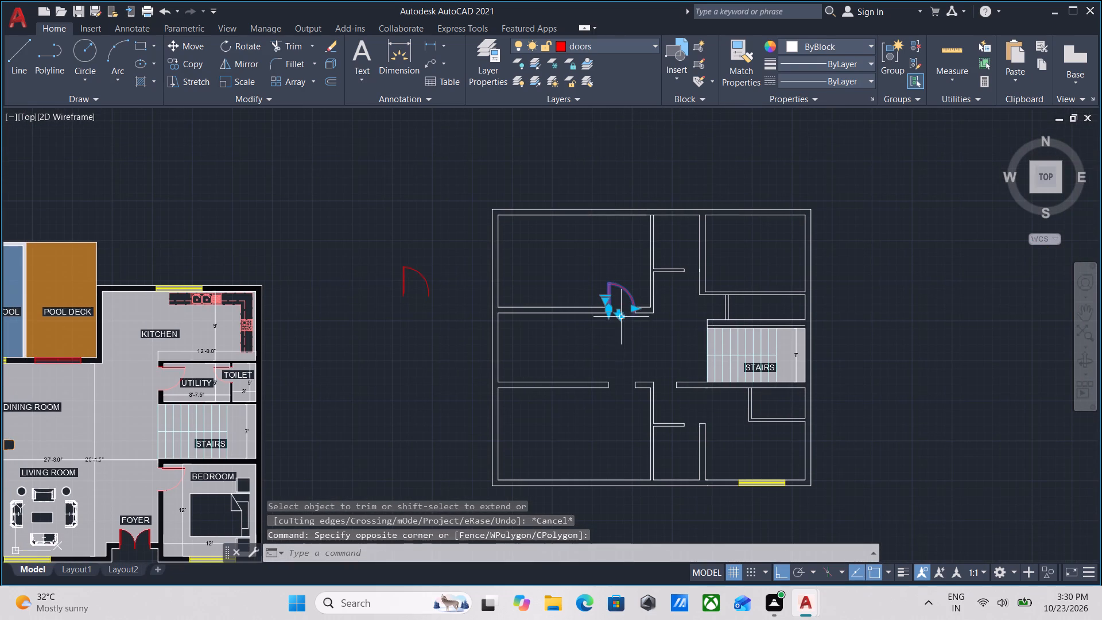
scroll(618, 344, up, 1)
text(CO)
key(Return)
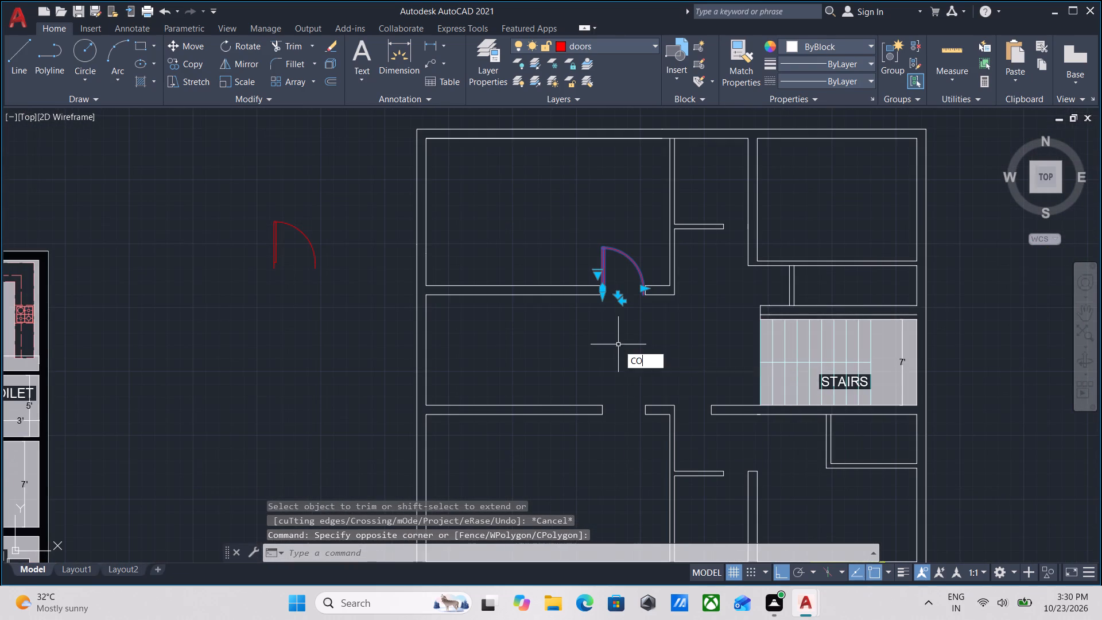
scroll(603, 297, up, 2)
click(599, 285)
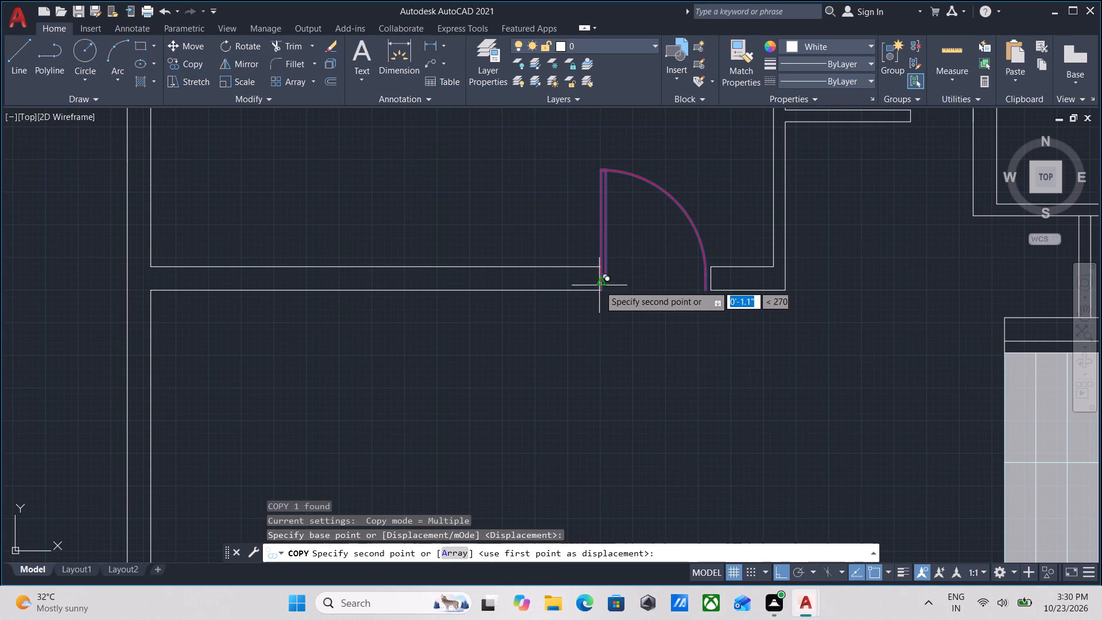
middle_drag(603, 381, 639, 183)
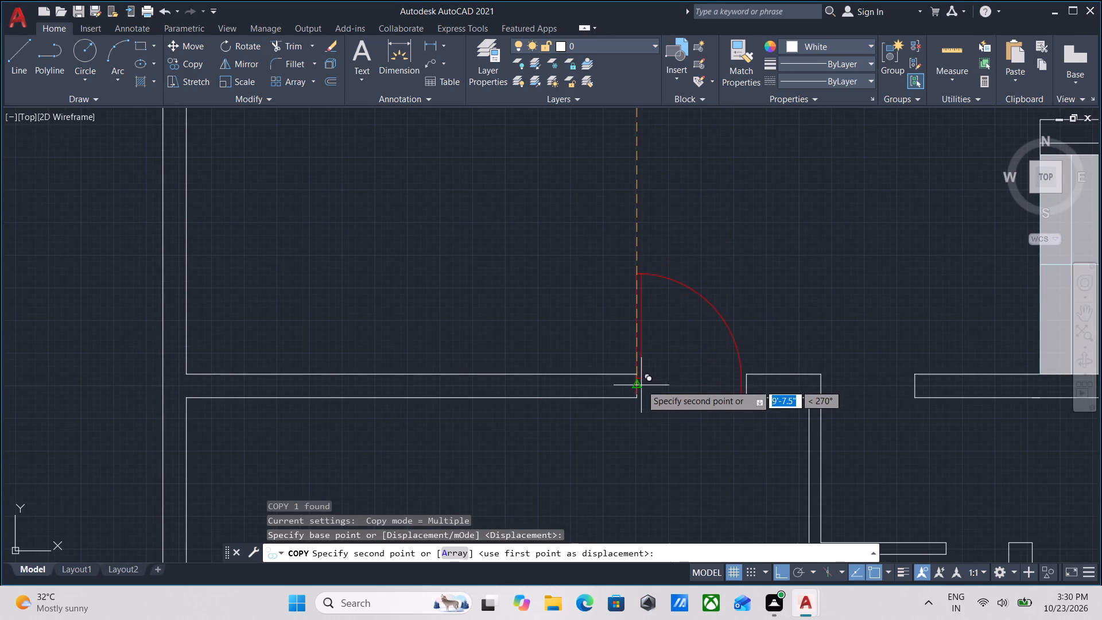
click(639, 386)
scroll(696, 370, down, 2)
middle_drag(696, 370, 693, 398)
key(Escape)
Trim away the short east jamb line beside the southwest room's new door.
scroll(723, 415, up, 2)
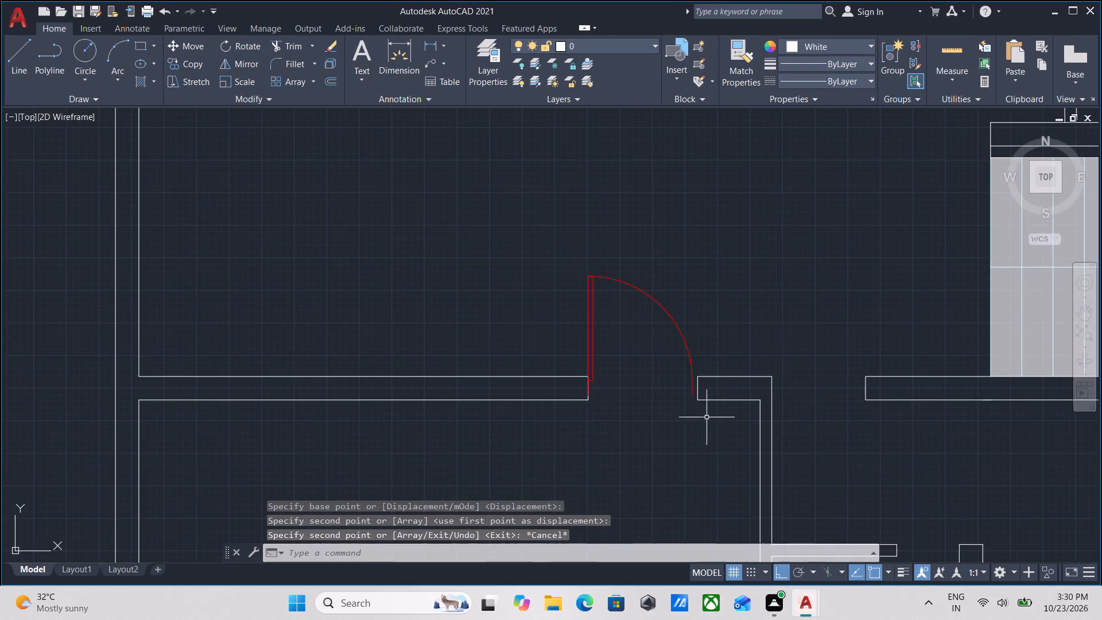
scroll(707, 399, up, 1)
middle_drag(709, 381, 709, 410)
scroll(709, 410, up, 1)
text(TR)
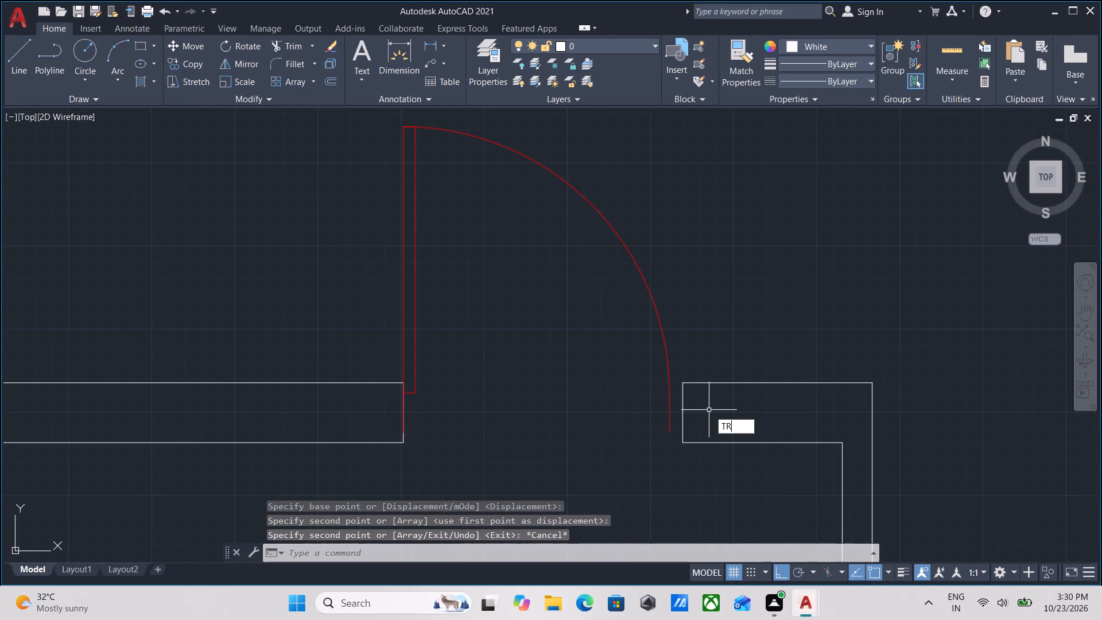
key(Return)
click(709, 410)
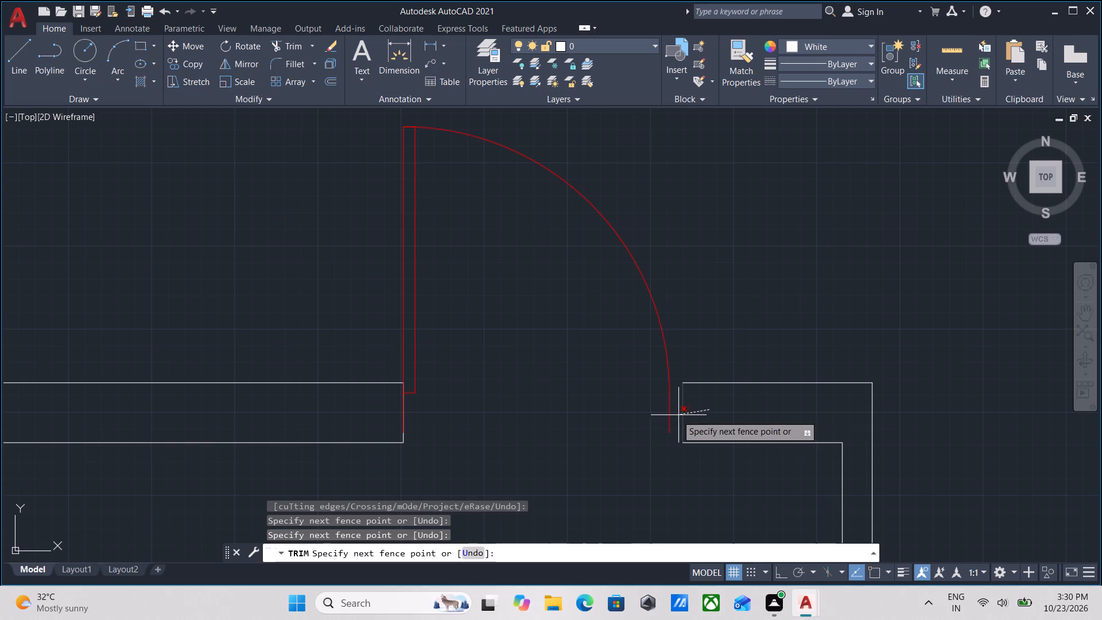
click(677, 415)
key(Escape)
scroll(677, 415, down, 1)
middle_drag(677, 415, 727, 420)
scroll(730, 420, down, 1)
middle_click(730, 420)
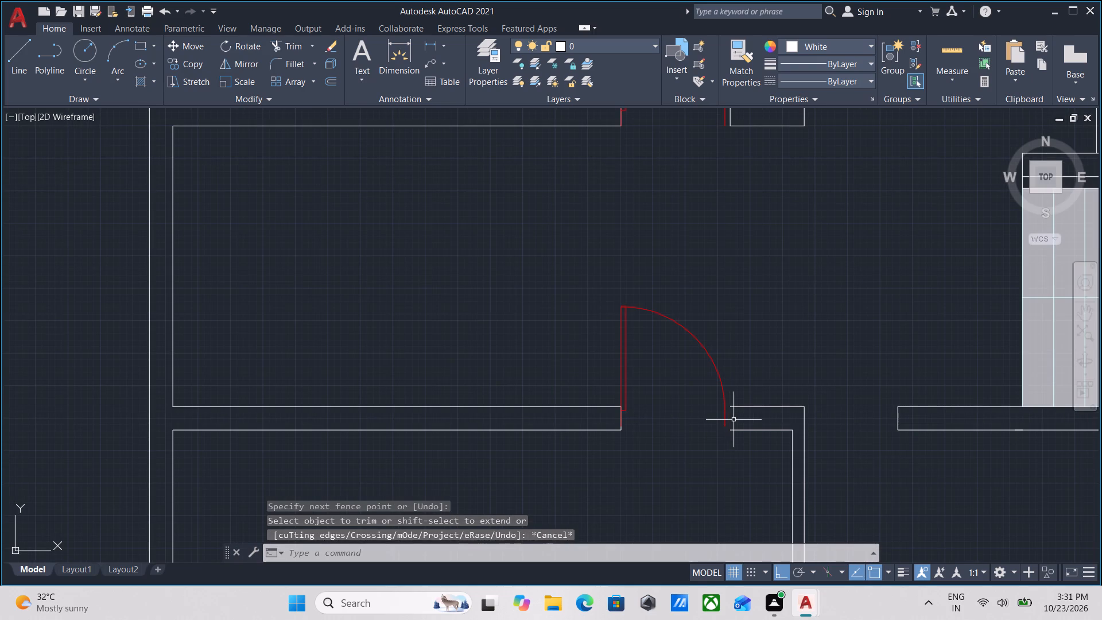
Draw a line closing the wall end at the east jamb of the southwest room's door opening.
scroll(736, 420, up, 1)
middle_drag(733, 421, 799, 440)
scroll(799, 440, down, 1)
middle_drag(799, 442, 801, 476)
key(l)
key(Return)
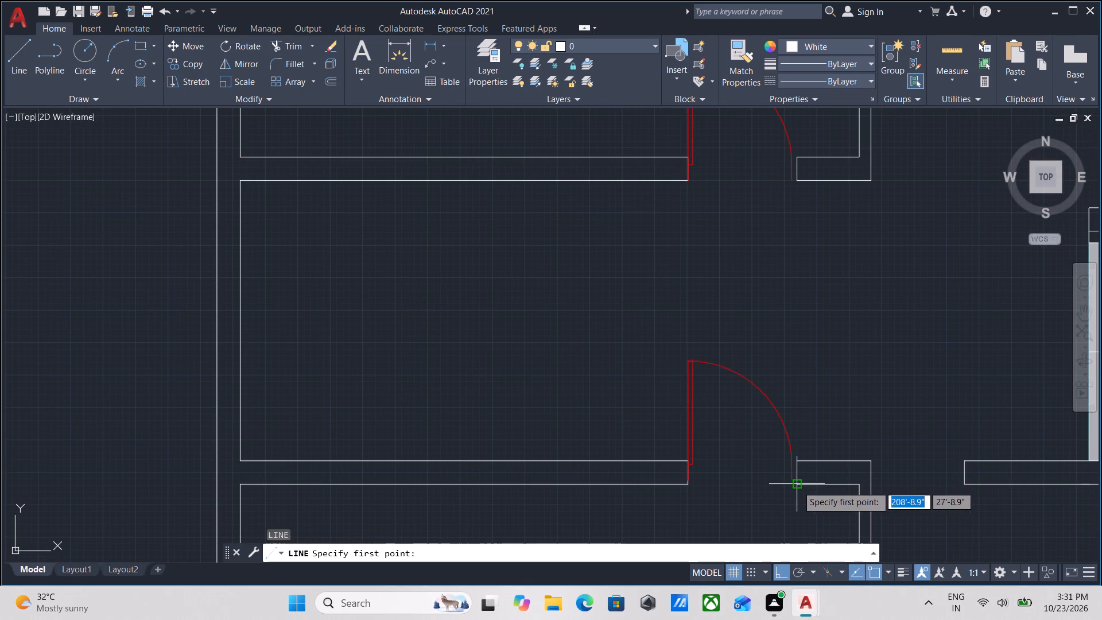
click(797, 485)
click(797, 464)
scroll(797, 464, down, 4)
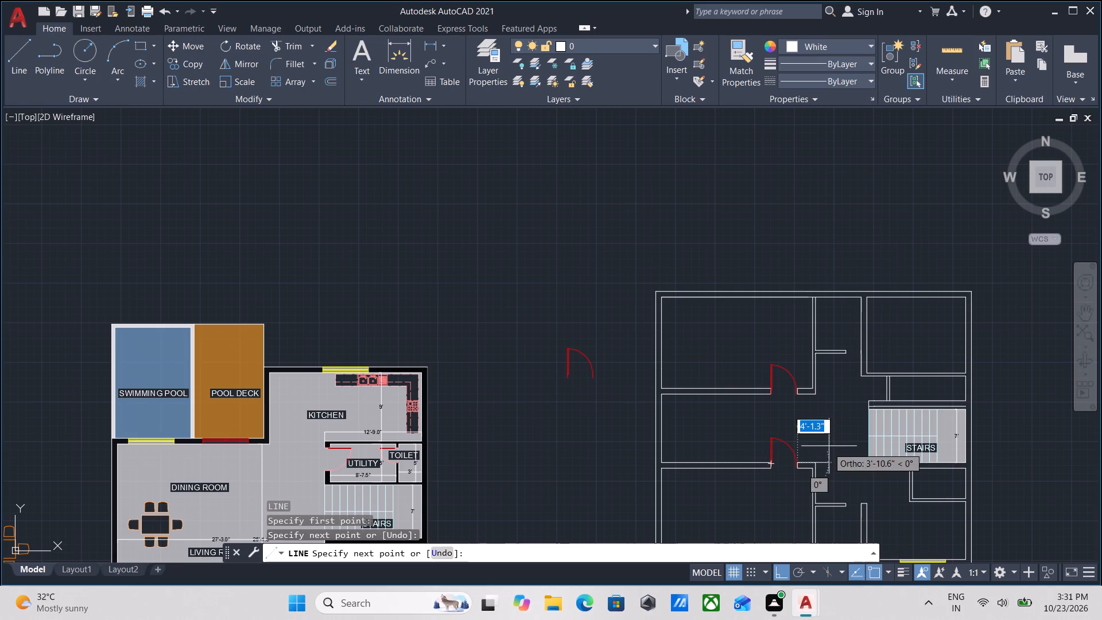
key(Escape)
Erase the spare door block standing between the two plans.
click(600, 387)
click(553, 339)
right_click(553, 339)
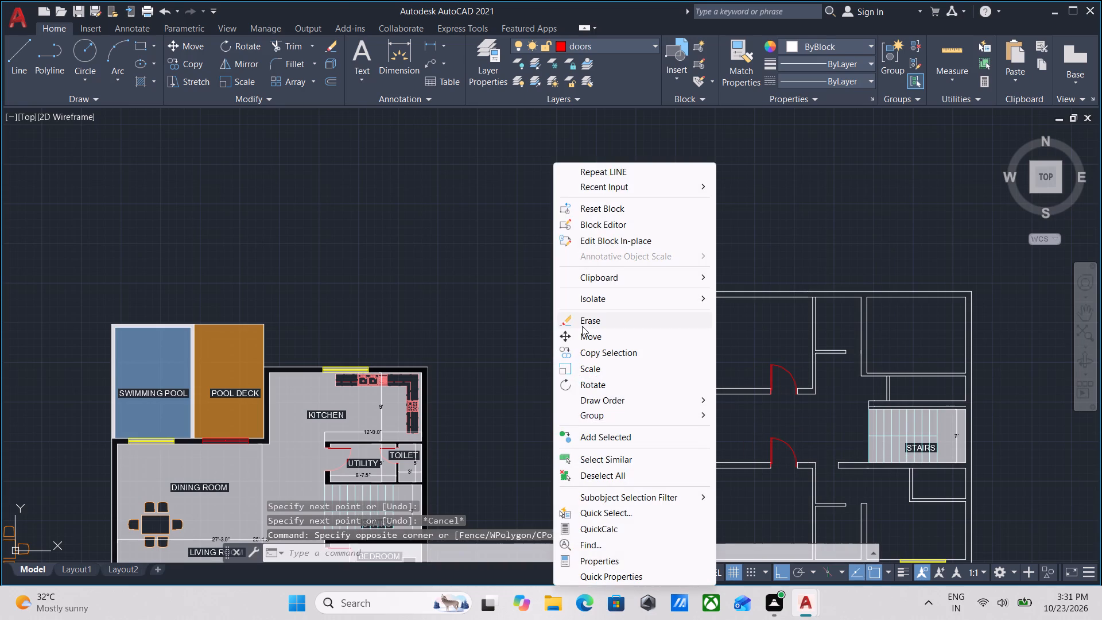
click(589, 320)
Copy the southwest room's door straight north into the open space between the two west-side doors.
scroll(607, 328, down, 3)
scroll(661, 369, up, 4)
drag(671, 383, 666, 385)
click(635, 399)
text(CO)
key(Return)
scroll(634, 414, up, 2)
click(598, 425)
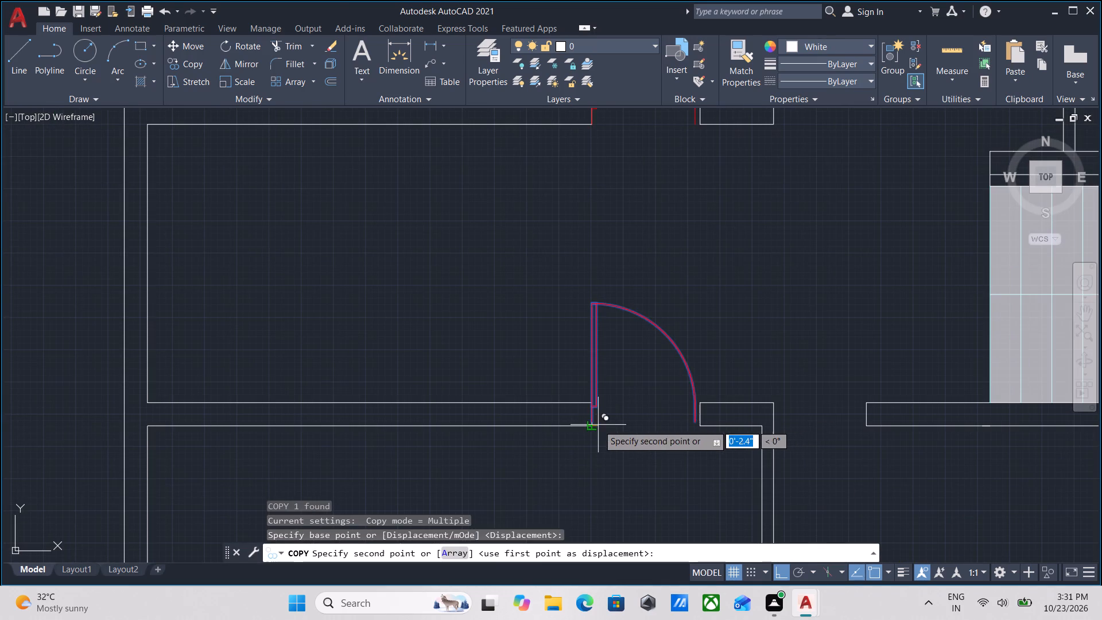
click(658, 272)
key(Escape)
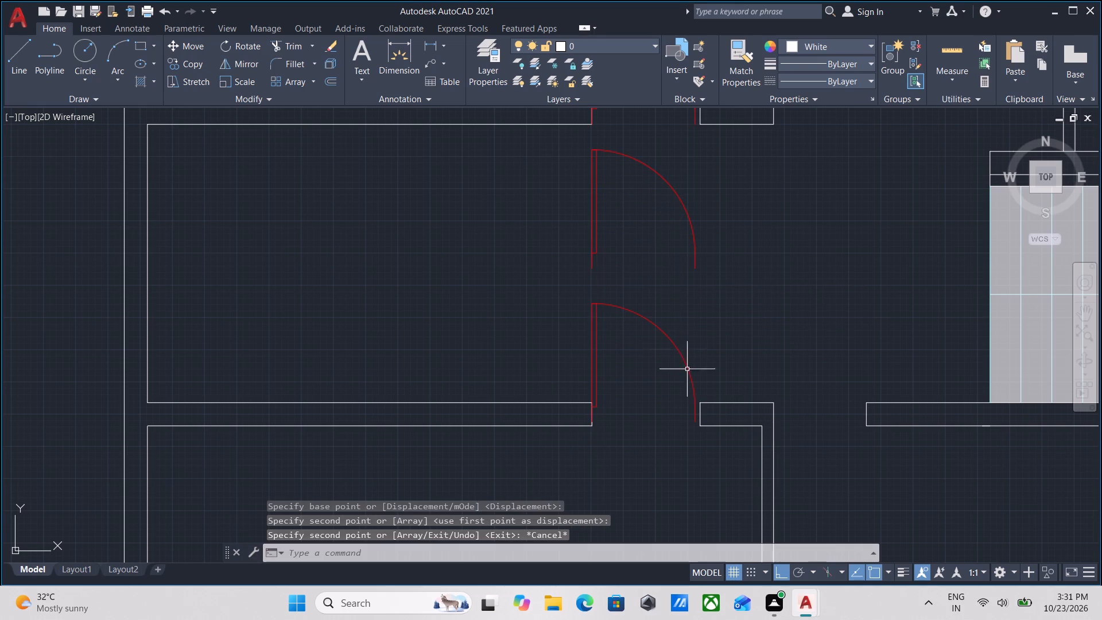
Erase the loose double door, window, dining table and small stray pieces west of the original plan.
middle_drag(704, 354, 812, 414)
scroll(814, 414, down, 5)
middle_drag(657, 380, 950, 277)
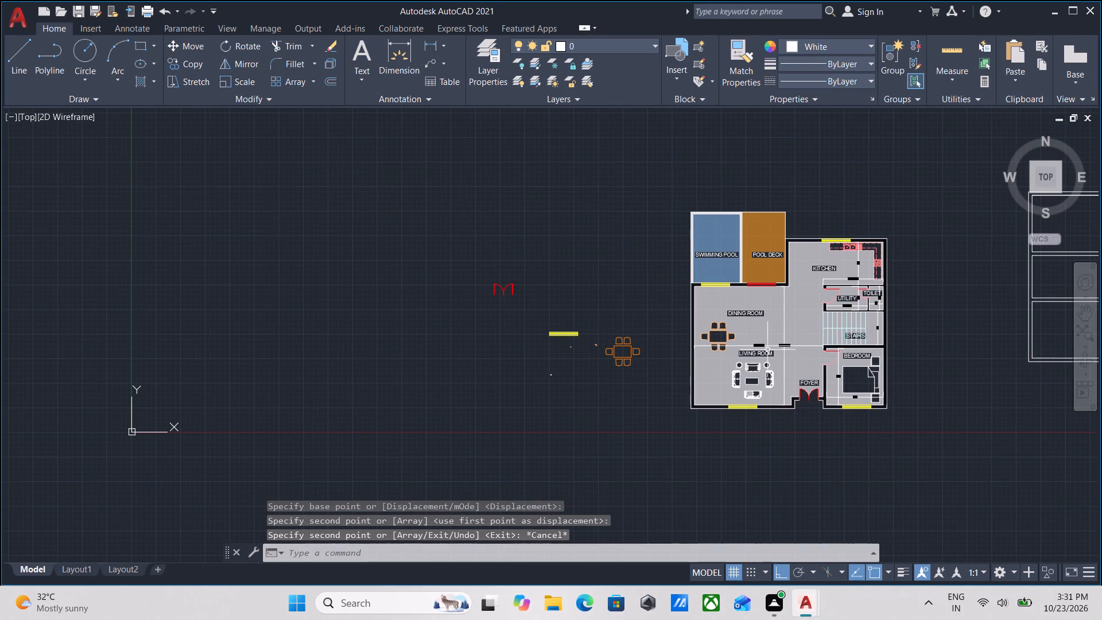
click(620, 378)
click(455, 258)
right_click(455, 258)
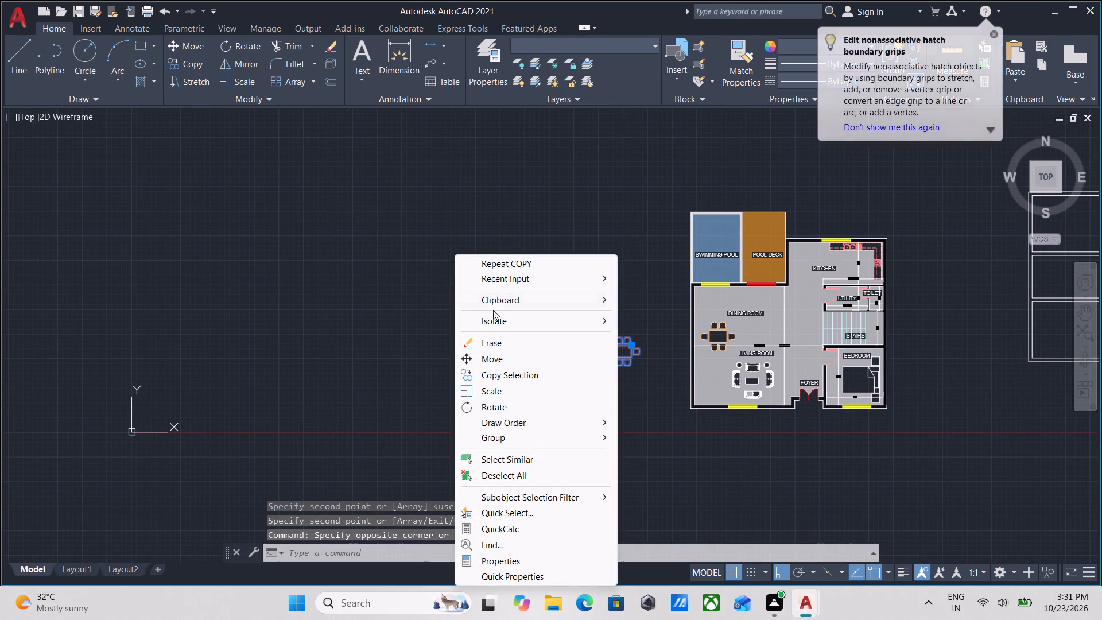
click(496, 343)
Shrink the width of the spare middle door to suit the small rooms' narrower openings.
scroll(511, 329, down, 1)
middle_drag(473, 336, 214, 345)
scroll(425, 284, up, 2)
middle_drag(701, 313, 465, 351)
scroll(687, 334, up, 2)
click(694, 385)
click(644, 407)
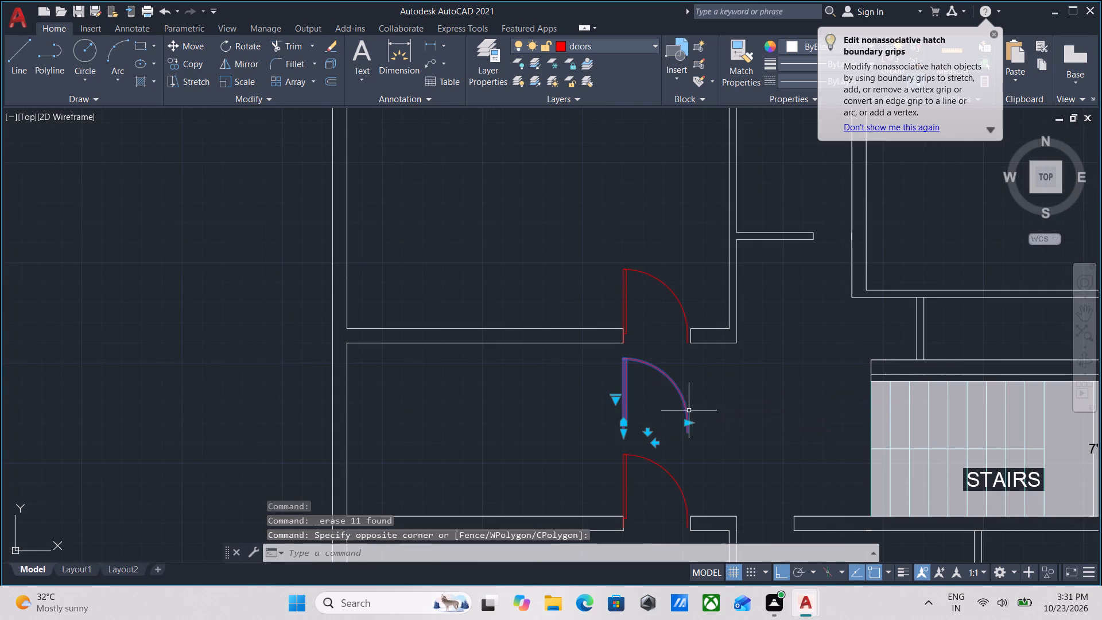
click(686, 420)
click(657, 422)
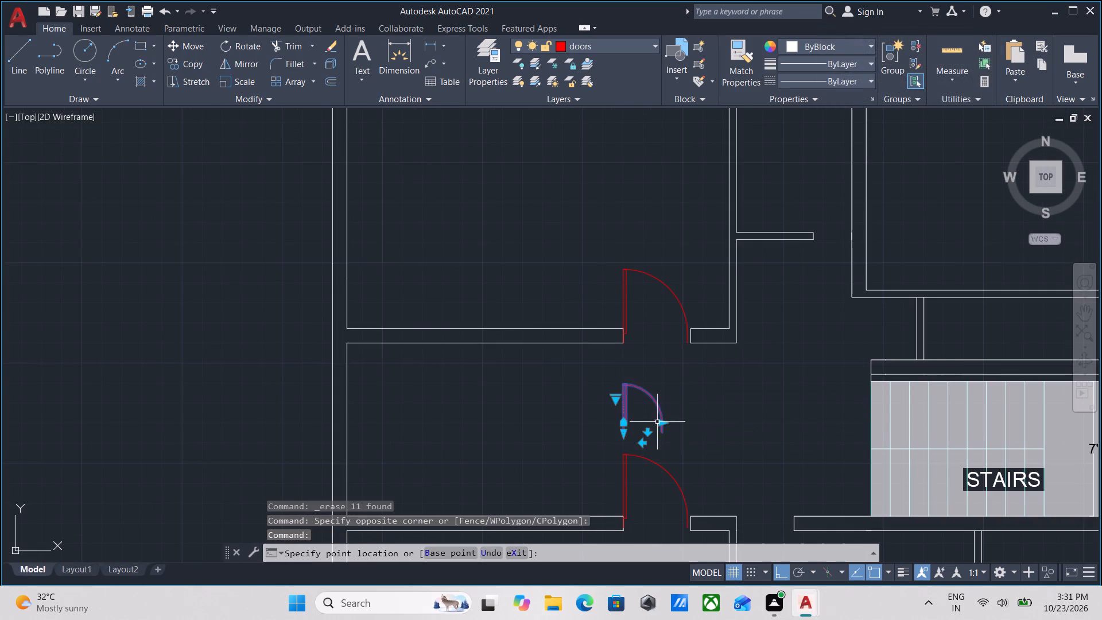
key(Escape)
With Ortho off, copy the narrow door from its hinge-side base point to the east end of the small north room's south wall.
drag(697, 417, 689, 417)
click(642, 413)
middle_drag(646, 413, 680, 296)
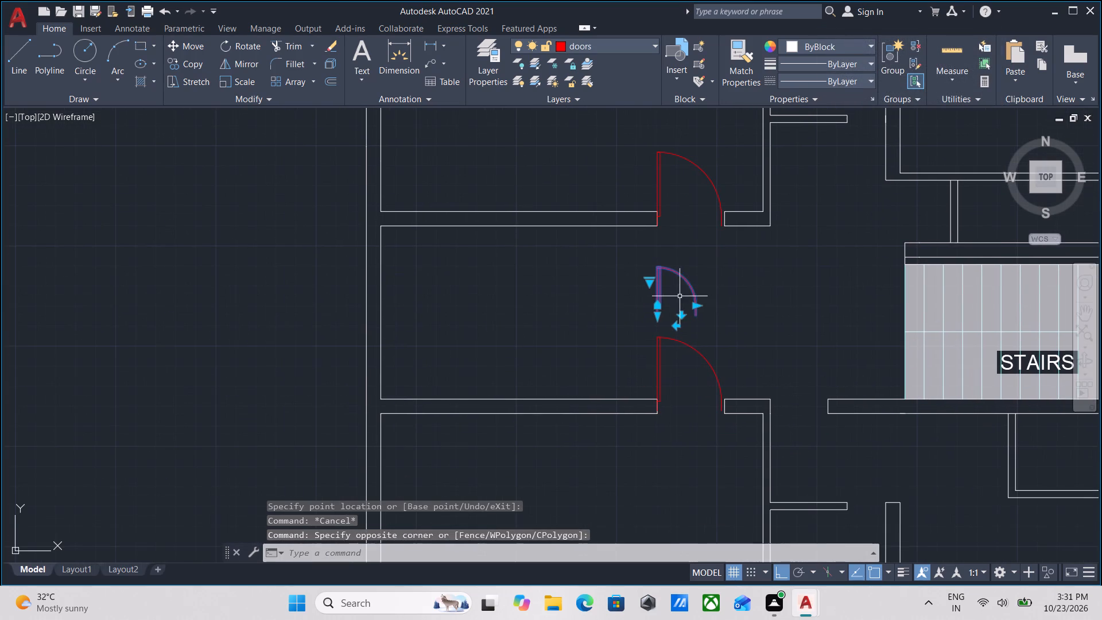
text(CO)
key(Return)
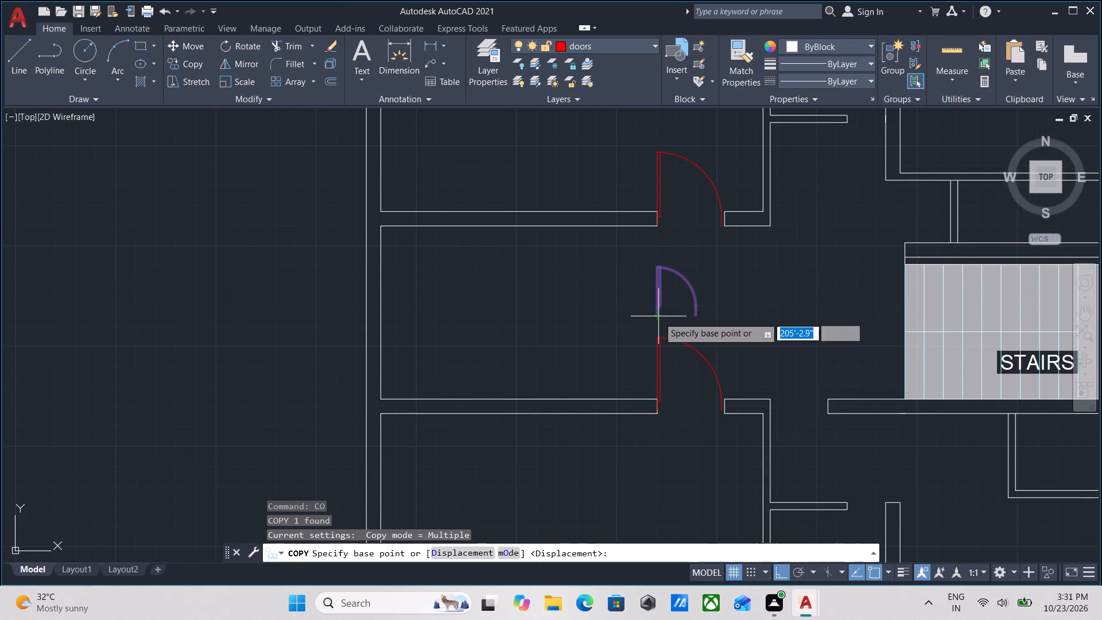
scroll(655, 323, up, 3)
click(661, 291)
scroll(863, 265, down, 2)
middle_drag(841, 275, 574, 402)
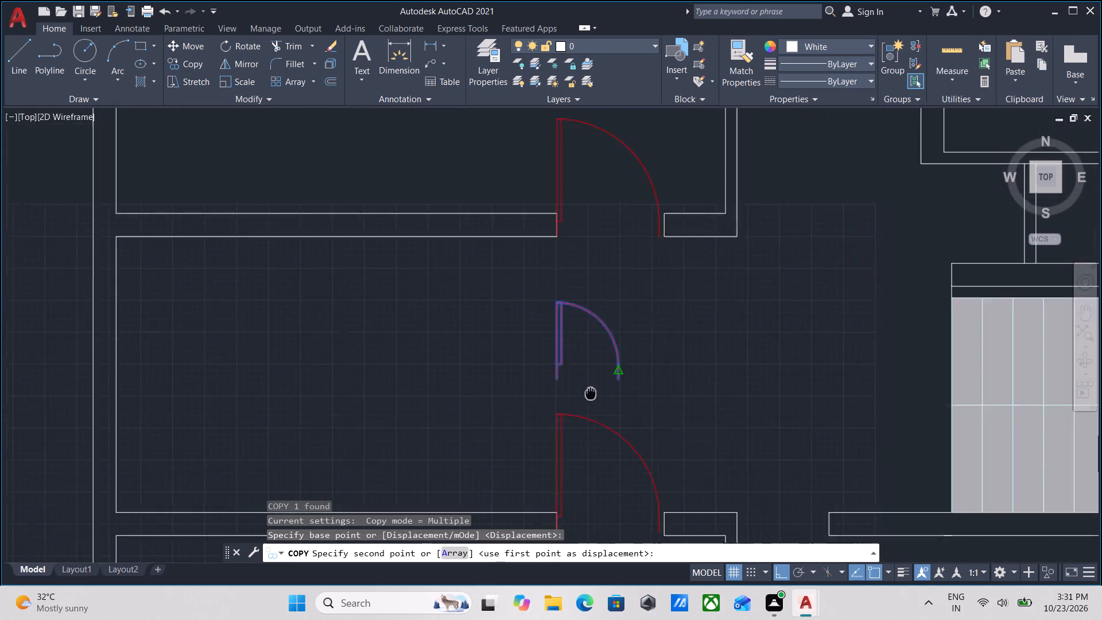
middle_drag(574, 402, 565, 409)
key(F8)
scroll(711, 280, down, 1)
middle_drag(704, 290, 630, 448)
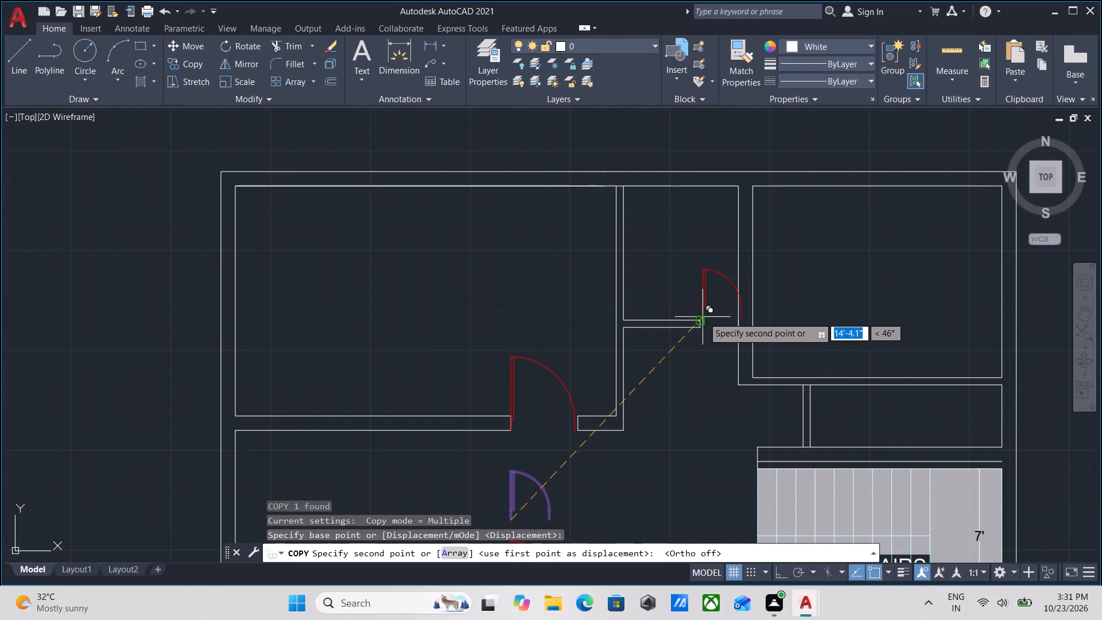
click(702, 325)
Place another copy of the narrow door at the east end of the small south room's north wall.
scroll(811, 310, down, 1)
middle_drag(806, 319, 801, 304)
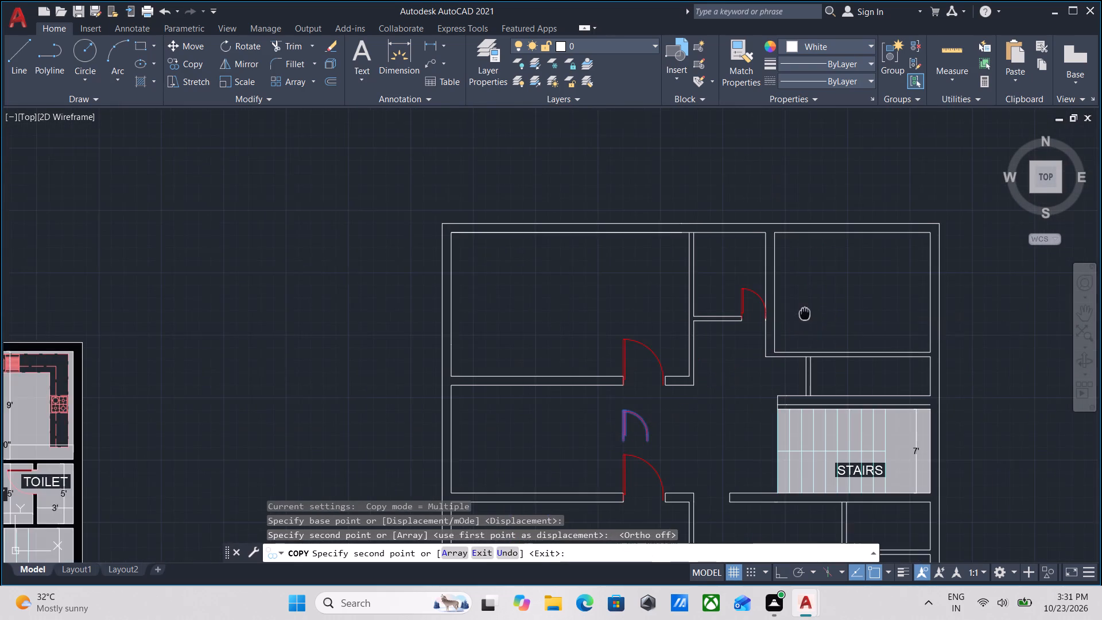
middle_drag(801, 304, 787, 273)
middle_drag(674, 427, 703, 313)
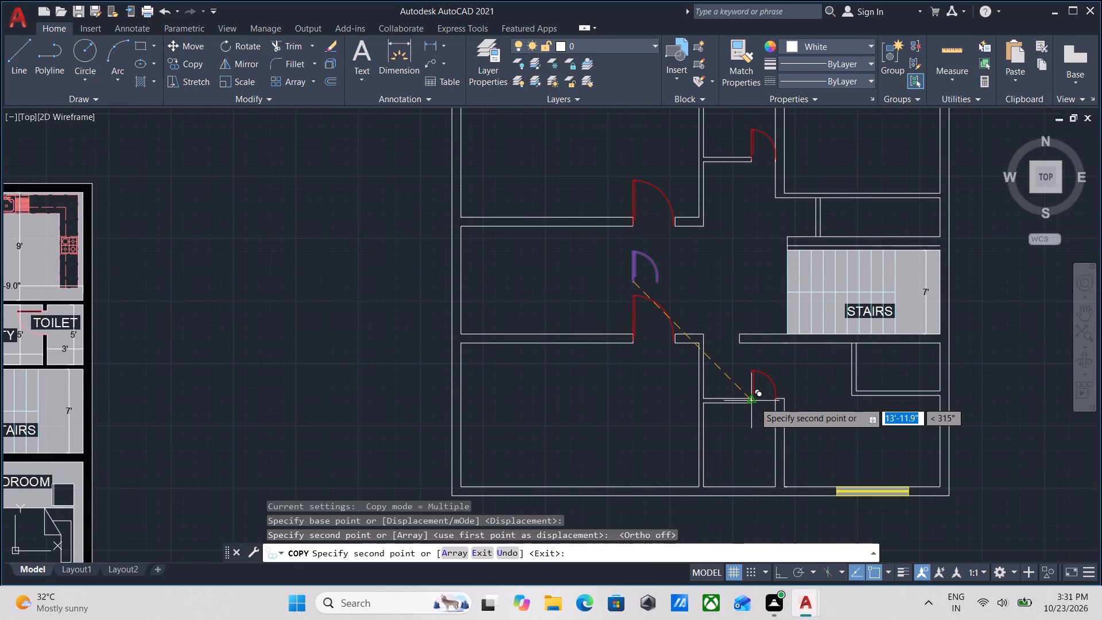
click(754, 402)
scroll(806, 373, down, 1)
middle_drag(805, 389, 779, 356)
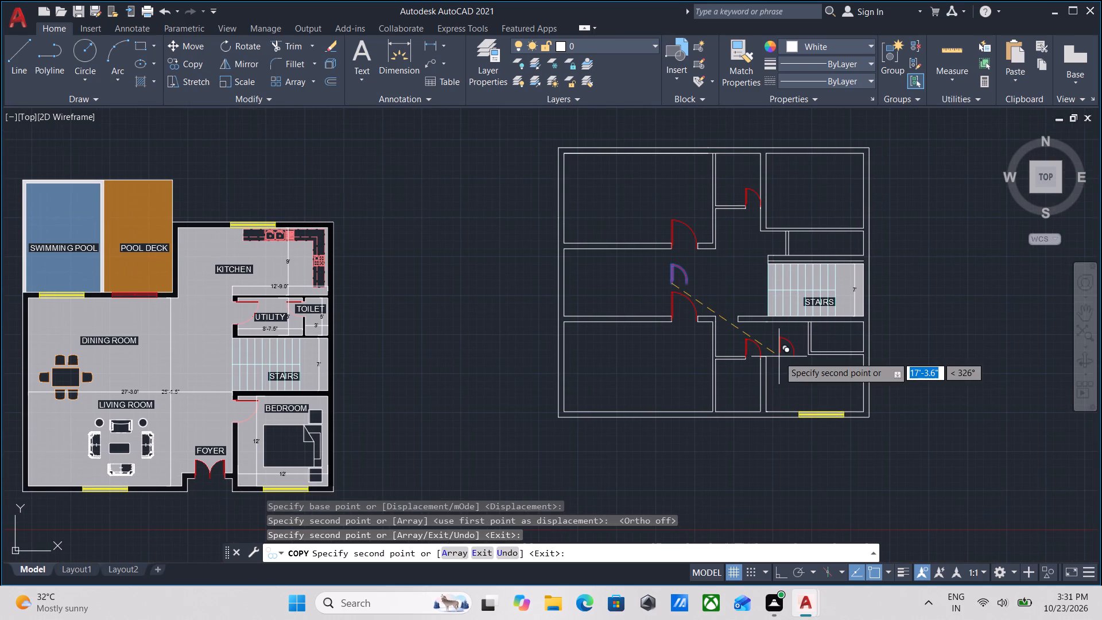
scroll(818, 369, up, 1)
key(Escape)
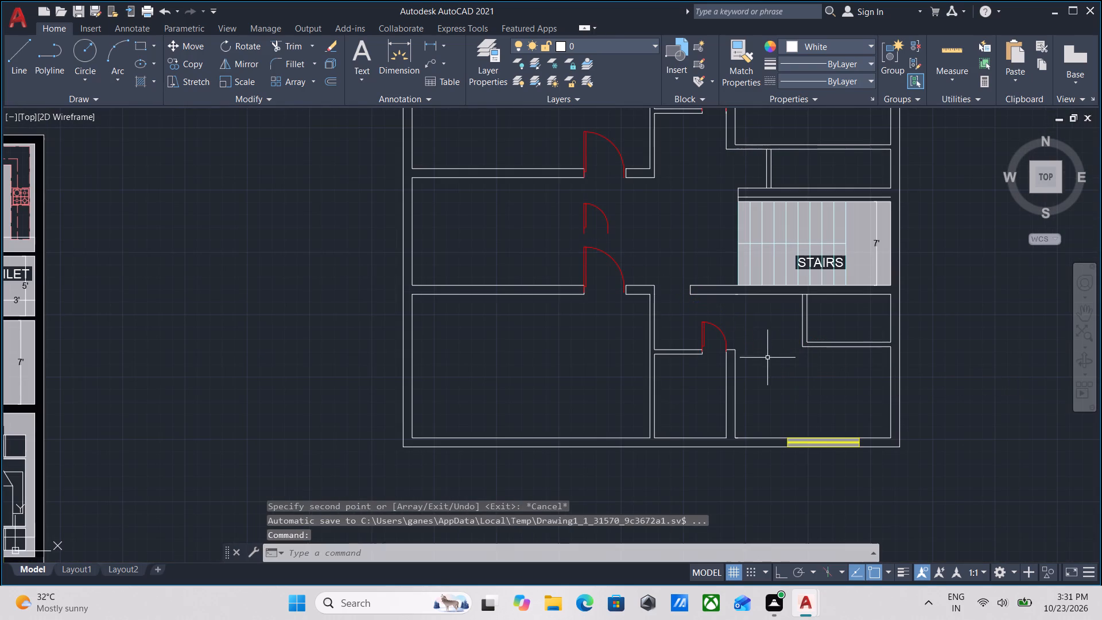
Copy the southwest room's wide door to the northeast corner of the wall end beside the small south door.
middle_drag(749, 379, 747, 441)
scroll(748, 427, up, 2)
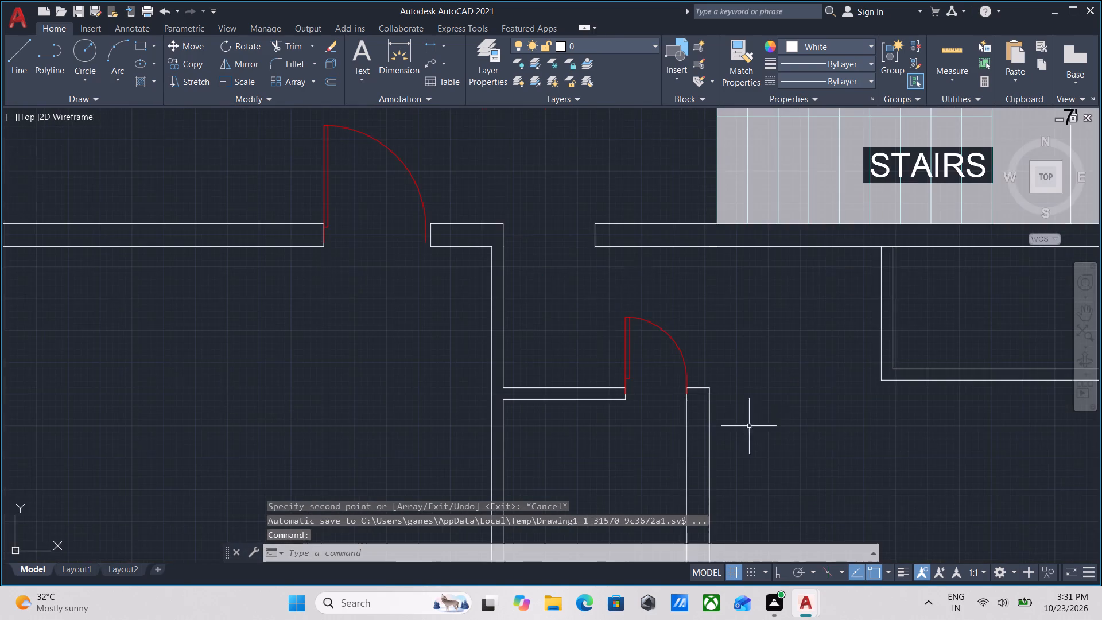
middle_drag(759, 406, 708, 471)
scroll(721, 460, down, 2)
middle_drag(721, 460, 713, 470)
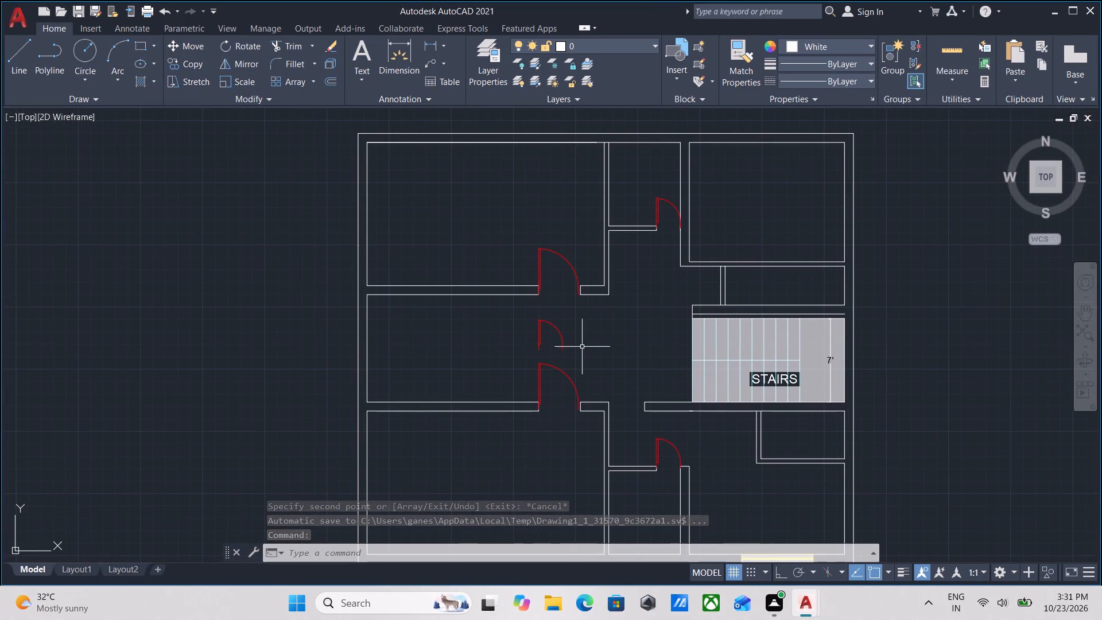
drag(579, 351, 564, 371)
click(546, 394)
text(CO)
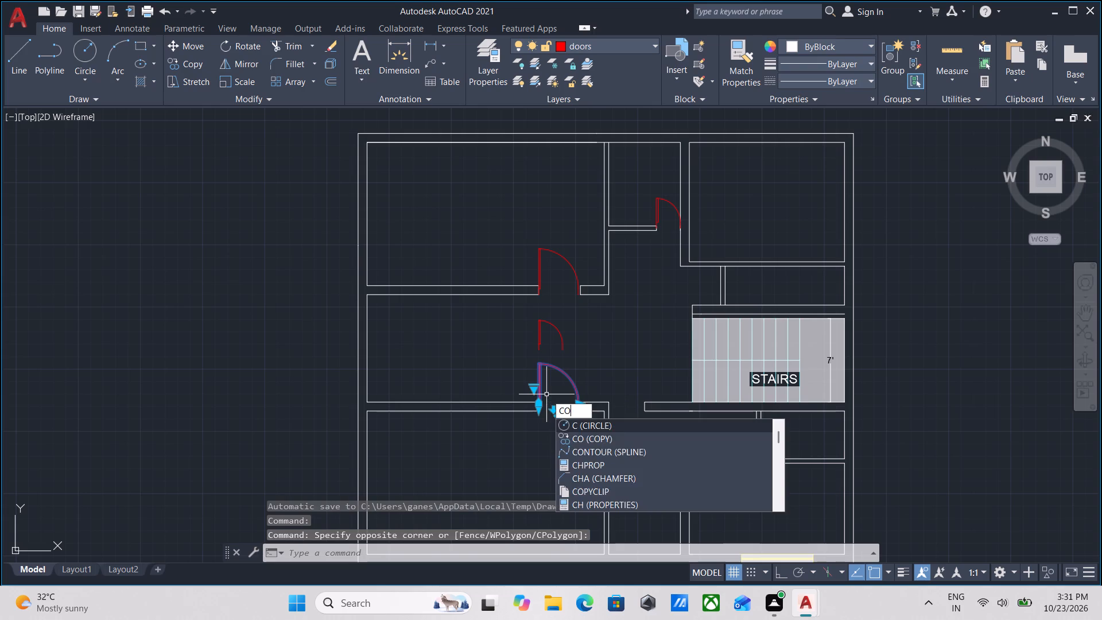
key(Return)
click(536, 409)
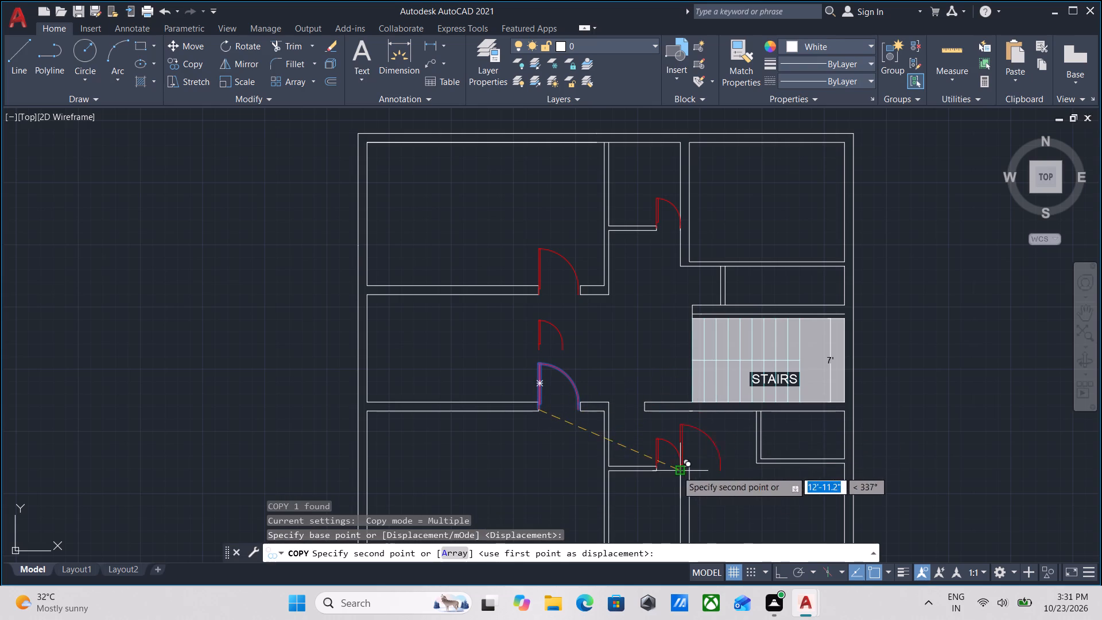
click(690, 468)
scroll(750, 475, up, 2)
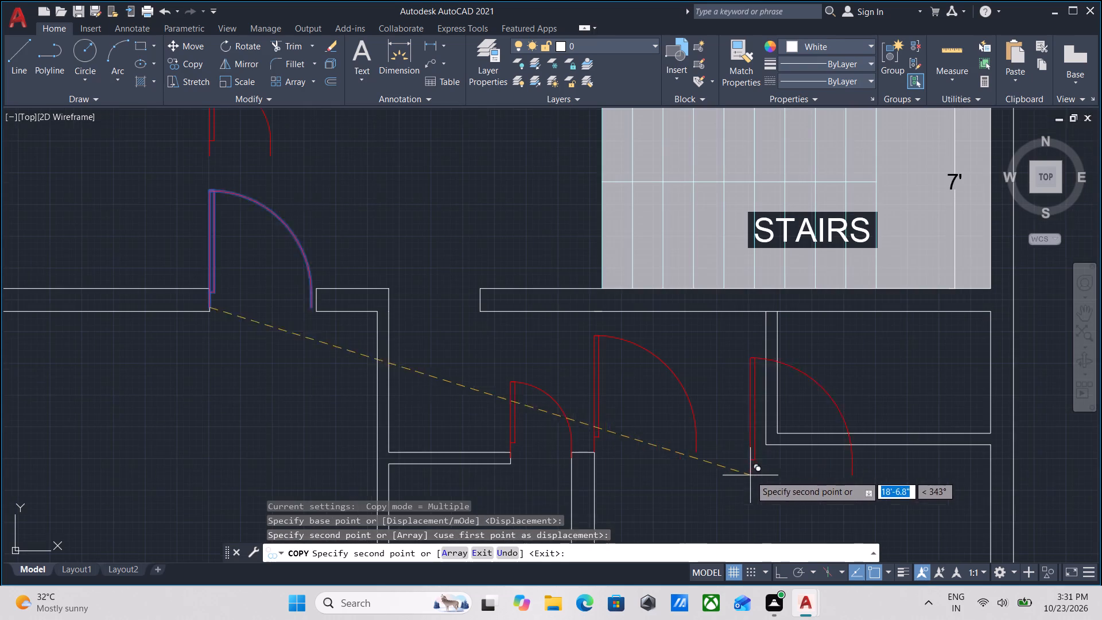
key(Escape)
Draw a wall line about 2'-3" long from the southeast closet's outer southwest corner west to the new wide door's latch side.
key(l)
key(Return)
scroll(749, 459, up, 1)
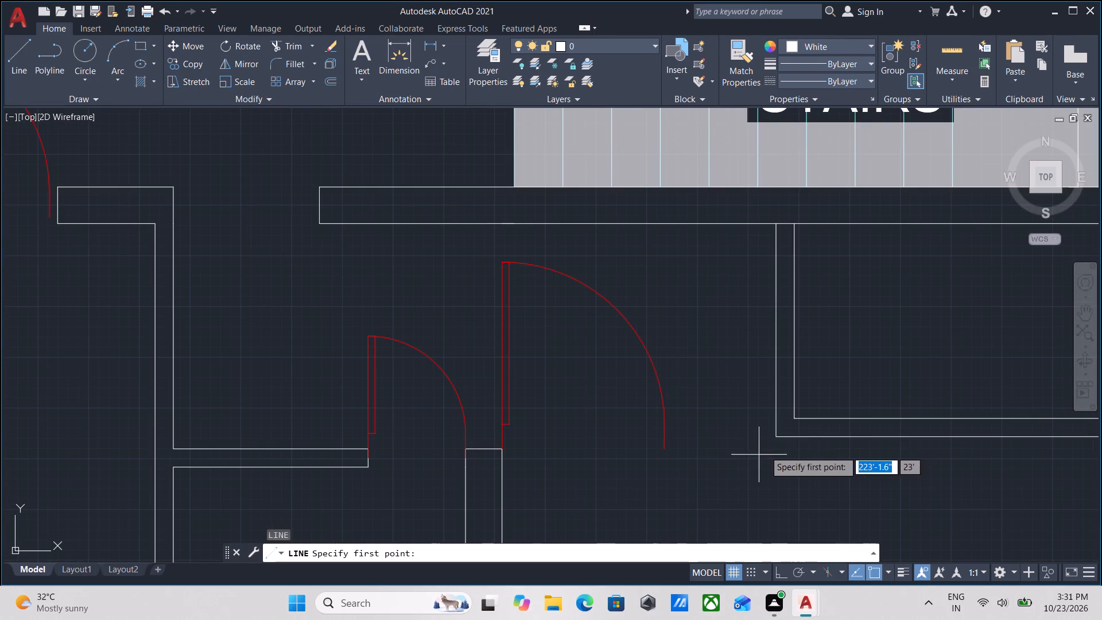
click(774, 435)
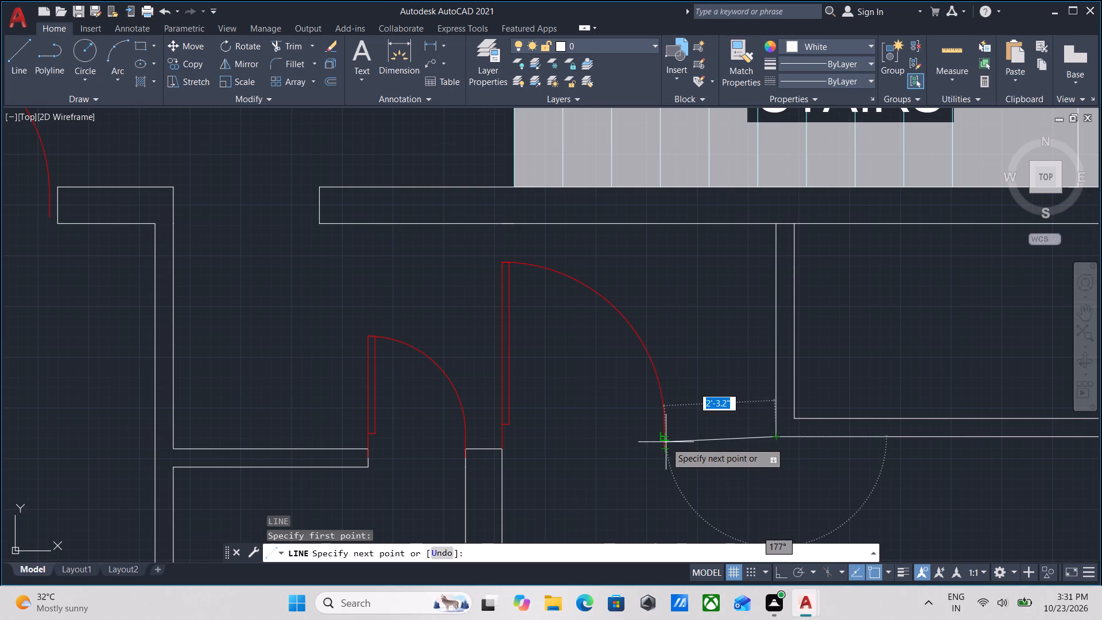
click(666, 442)
key(Escape)
scroll(666, 442, down, 2)
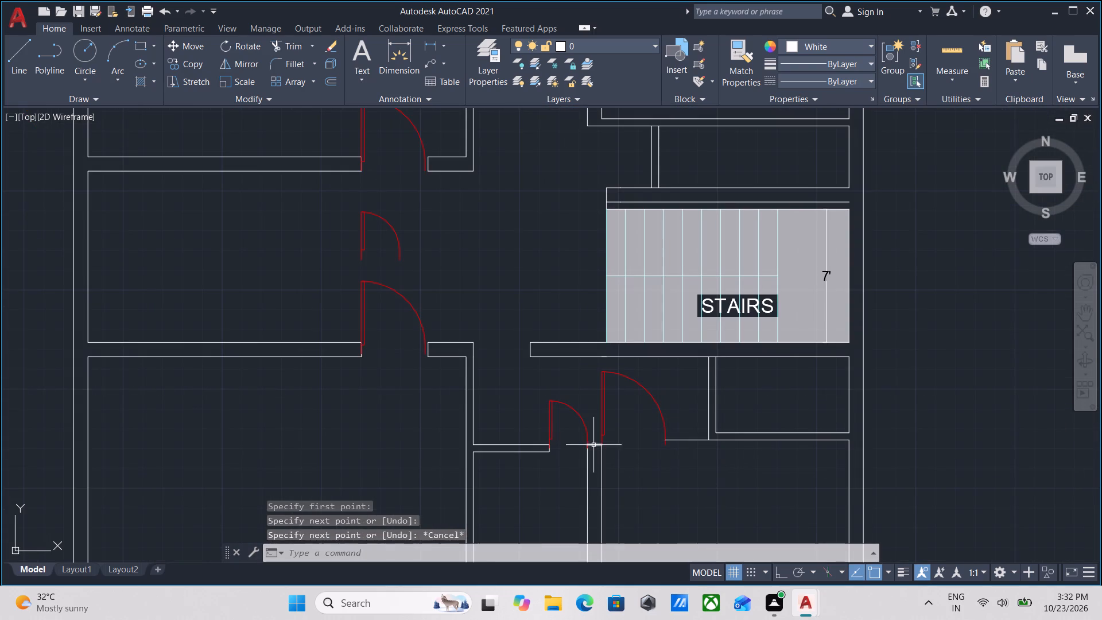
Offset the short wall line between the southeast closet and the wide door 4.5" to the north.
scroll(693, 454, up, 2)
drag(693, 452, 693, 446)
click(673, 402)
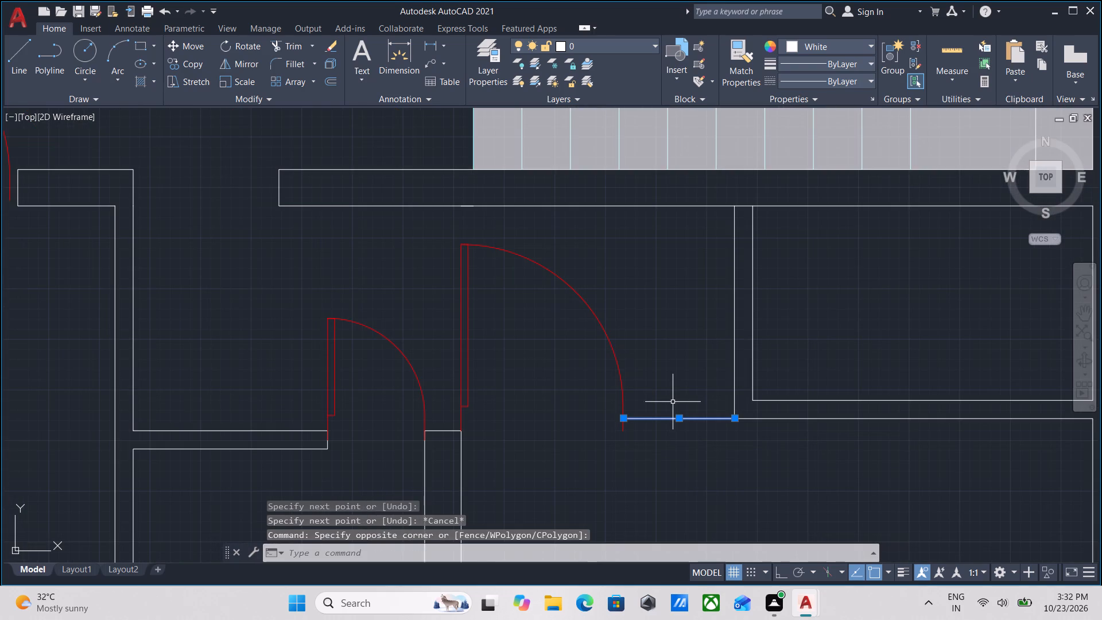
key(o)
key(Return)
click(685, 416)
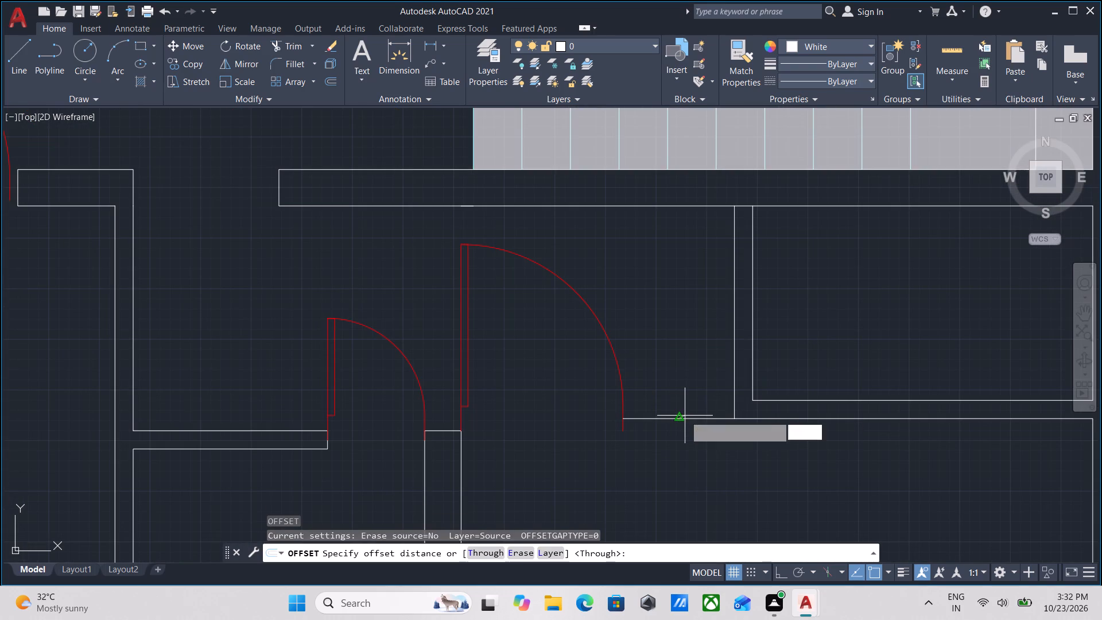
click(684, 383)
text(4.5)
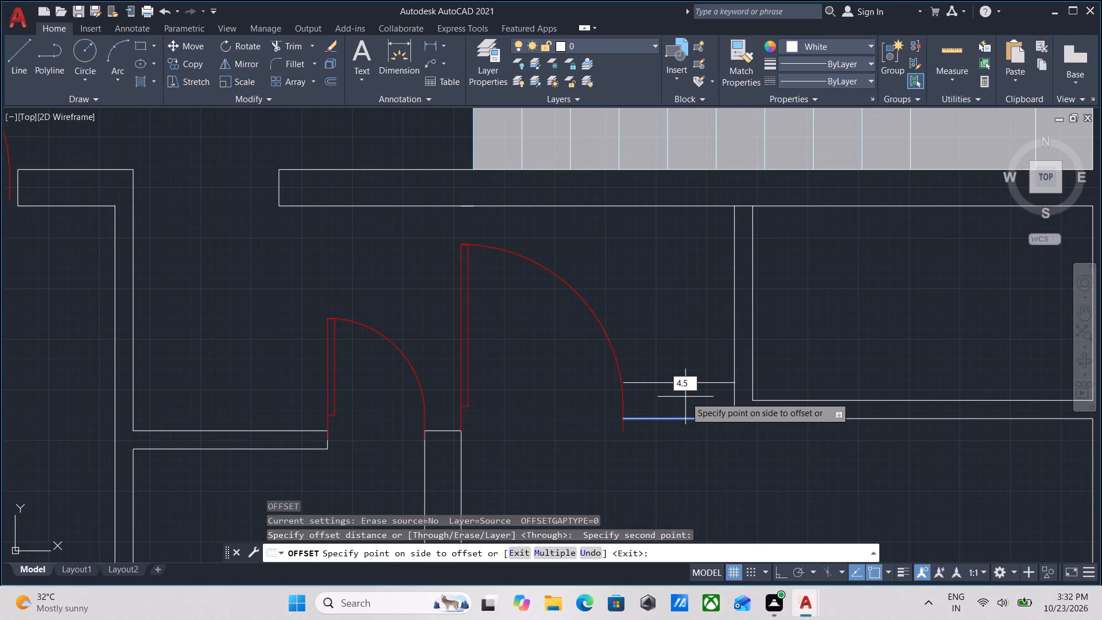
key(Return)
scroll(760, 406, down, 1)
key(Escape)
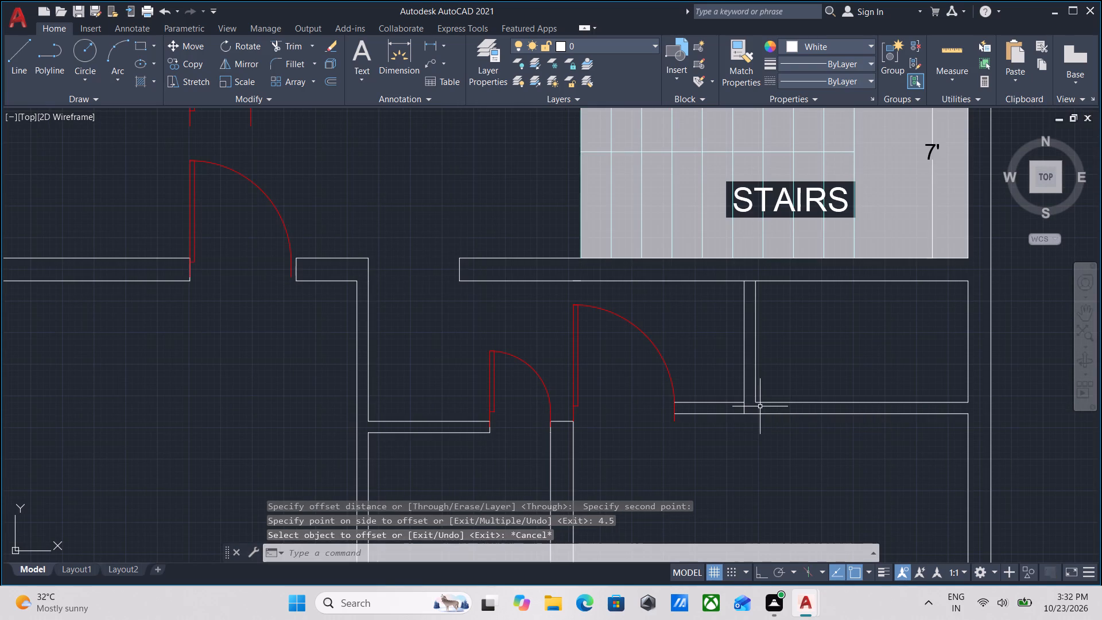
Trim the closet's west wall line where it crosses between the two new parallel wall lines.
text(TR)
key(Return)
scroll(760, 406, up, 2)
click(742, 409)
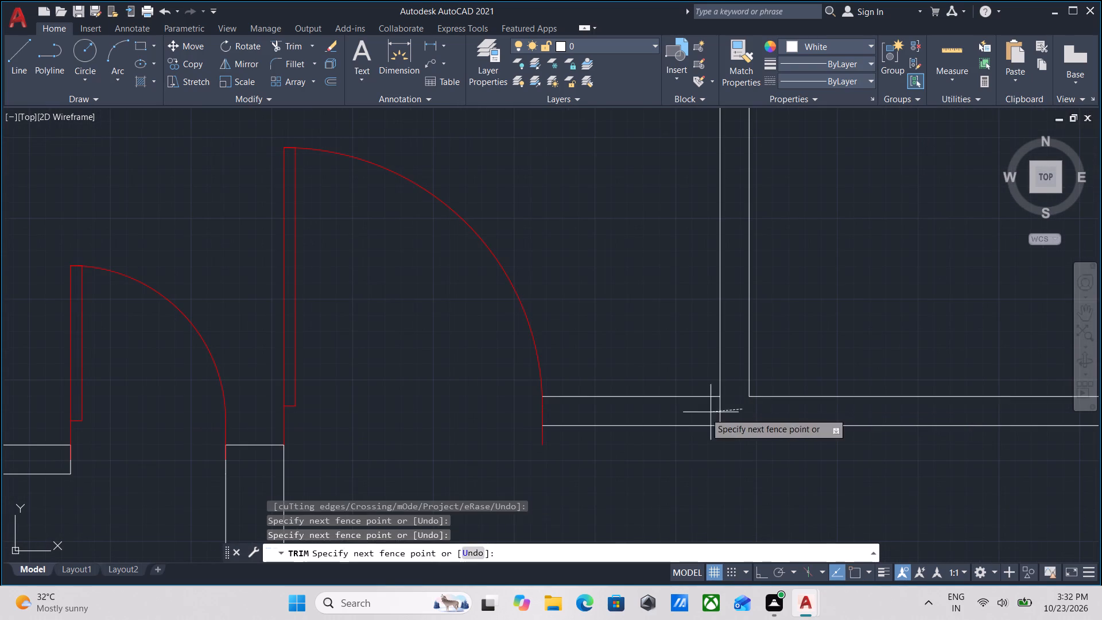
click(704, 414)
key(Escape)
Draw a short line closing the new wall's west end at the wide door's latch side.
scroll(584, 414, down, 1)
middle_drag(584, 414, 657, 417)
key(l)
key(Return)
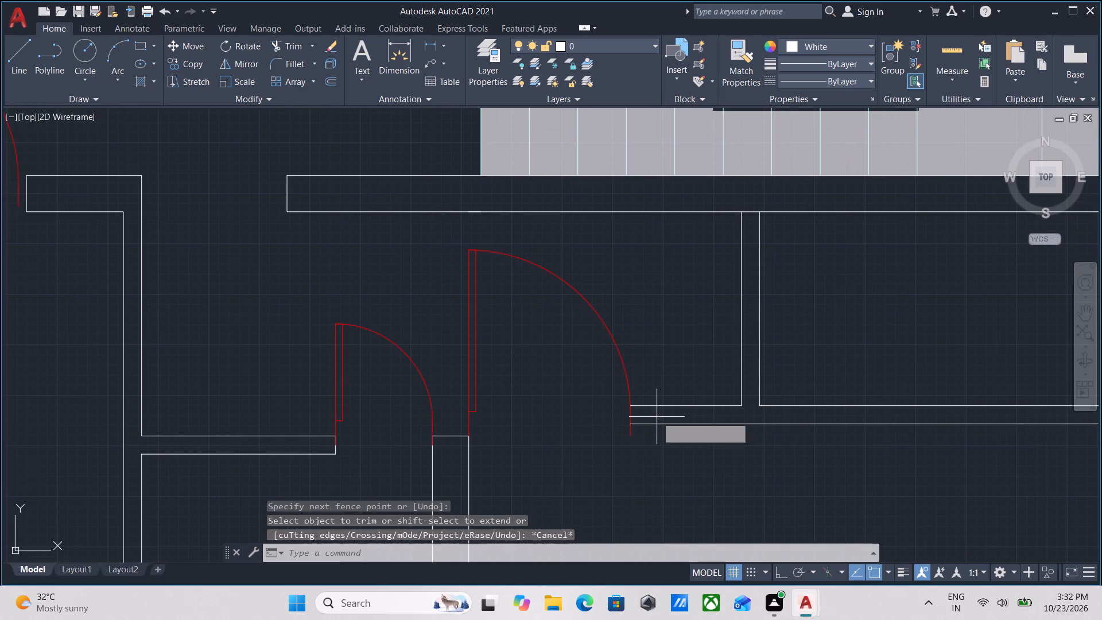
scroll(634, 414, up, 2)
click(626, 395)
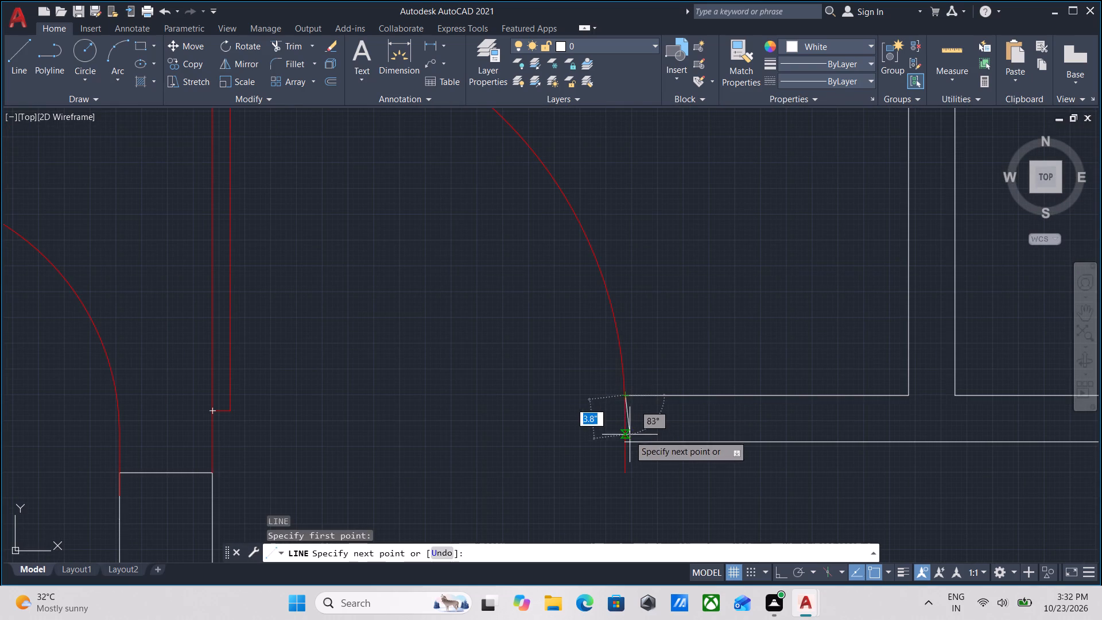
click(626, 440)
key(Escape)
scroll(626, 440, down, 6)
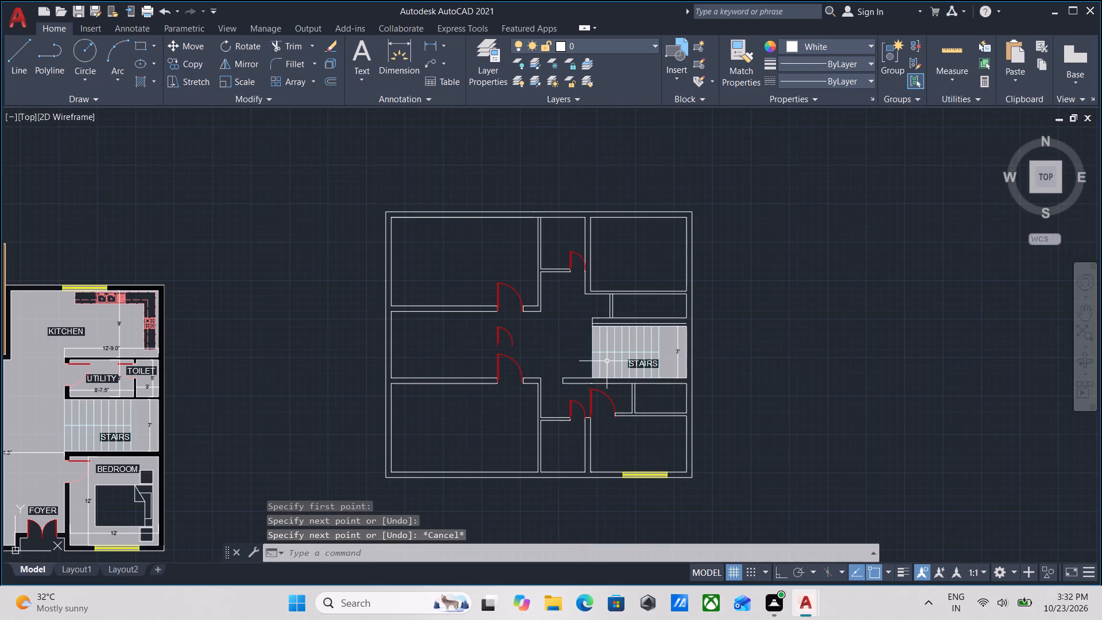
Examine the furnished original plan alongside the second plan to compare rooms, doors and windows.
middle_drag(580, 363, 724, 317)
scroll(566, 340, down, 2)
middle_drag(566, 340, 614, 340)
scroll(614, 345, up, 3)
middle_drag(614, 345, 566, 413)
scroll(577, 402, down, 2)
middle_drag(577, 402, 637, 424)
middle_drag(449, 405, 572, 342)
scroll(433, 366, up, 2)
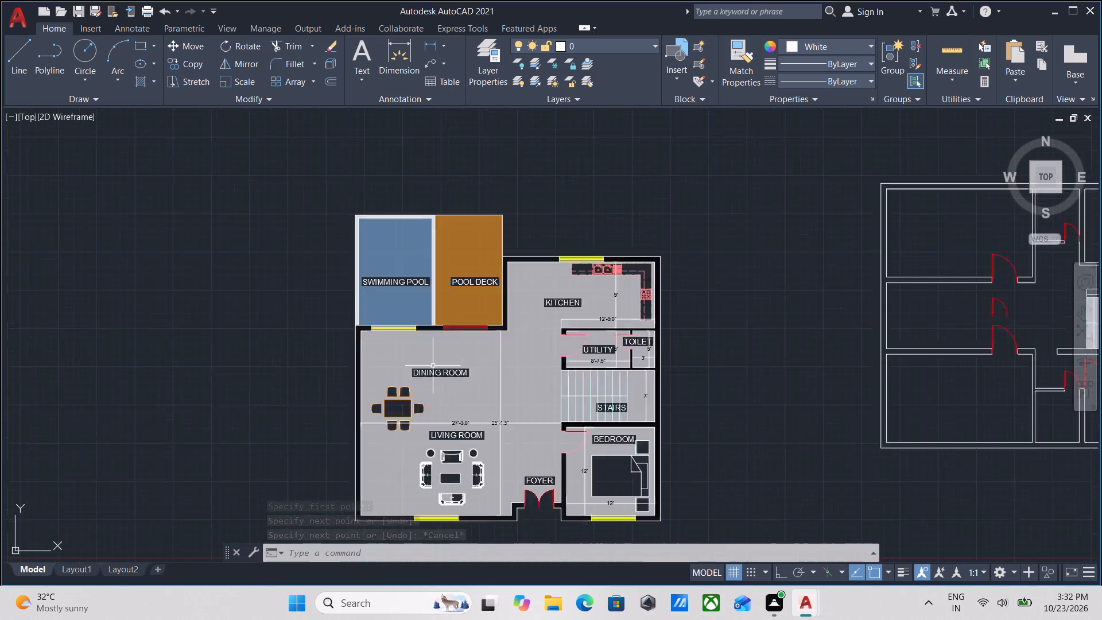
scroll(436, 365, down, 1)
middle_drag(436, 364, 511, 306)
middle_drag(746, 315, 718, 328)
scroll(746, 315, down, 1)
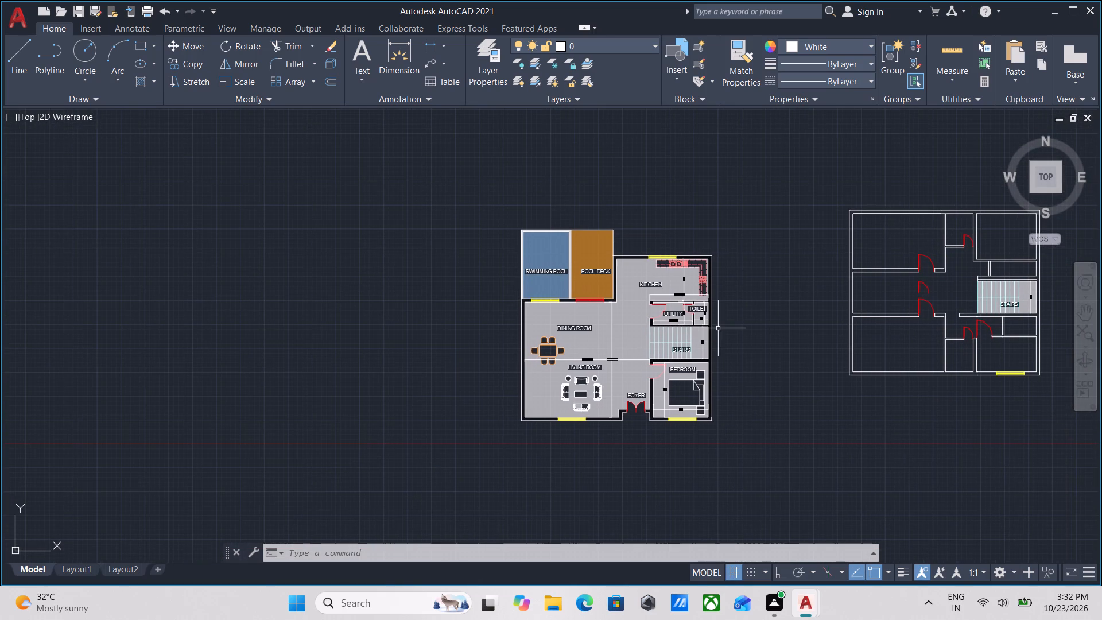
scroll(713, 328, up, 2)
middle_drag(712, 328, 767, 327)
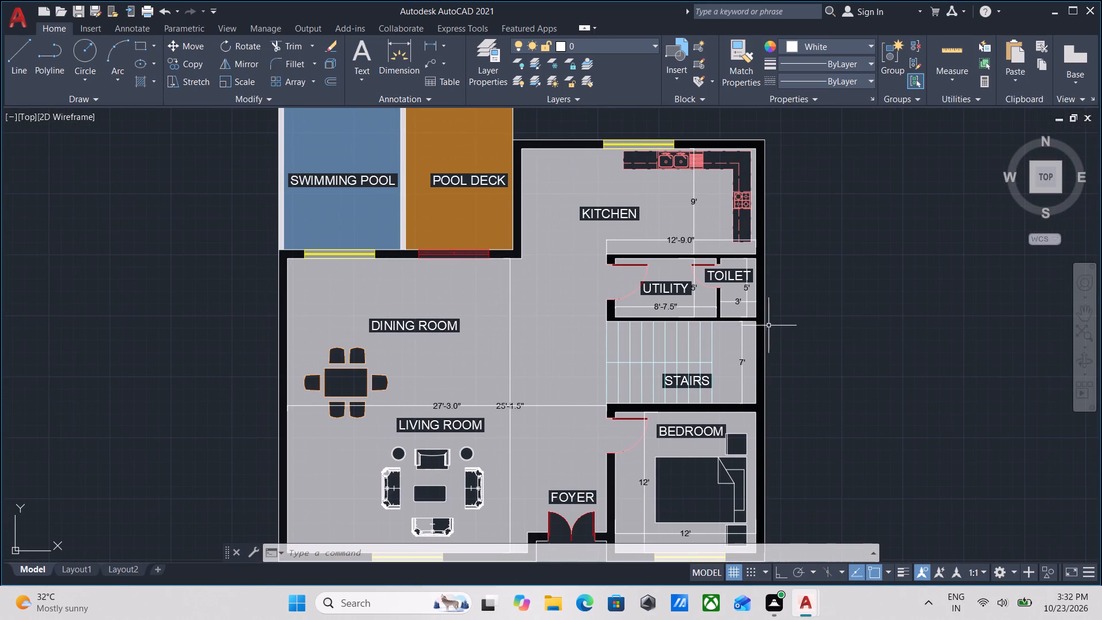
scroll(816, 303, down, 1)
middle_drag(816, 303, 561, 318)
middle_drag(764, 303, 625, 330)
scroll(709, 338, up, 1)
scroll(701, 343, down, 1)
middle_drag(701, 344, 723, 338)
scroll(713, 358, down, 1)
middle_drag(713, 358, 712, 363)
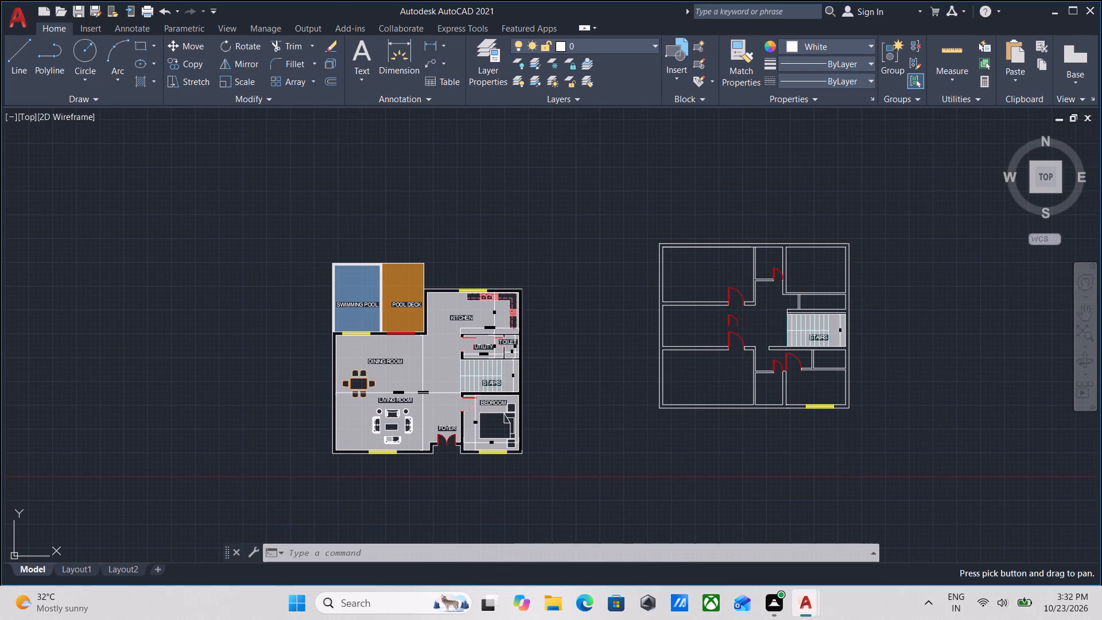
Copy the yellow window in the southeast room's south wall to the empty space just below that wall.
scroll(712, 363, up, 1)
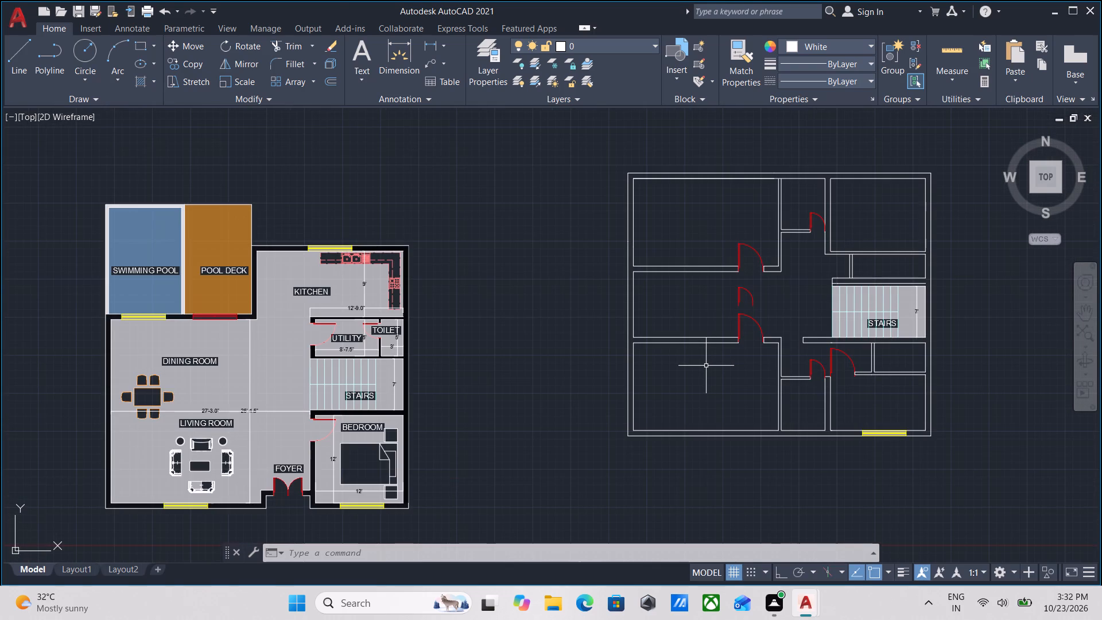
scroll(782, 416, up, 2)
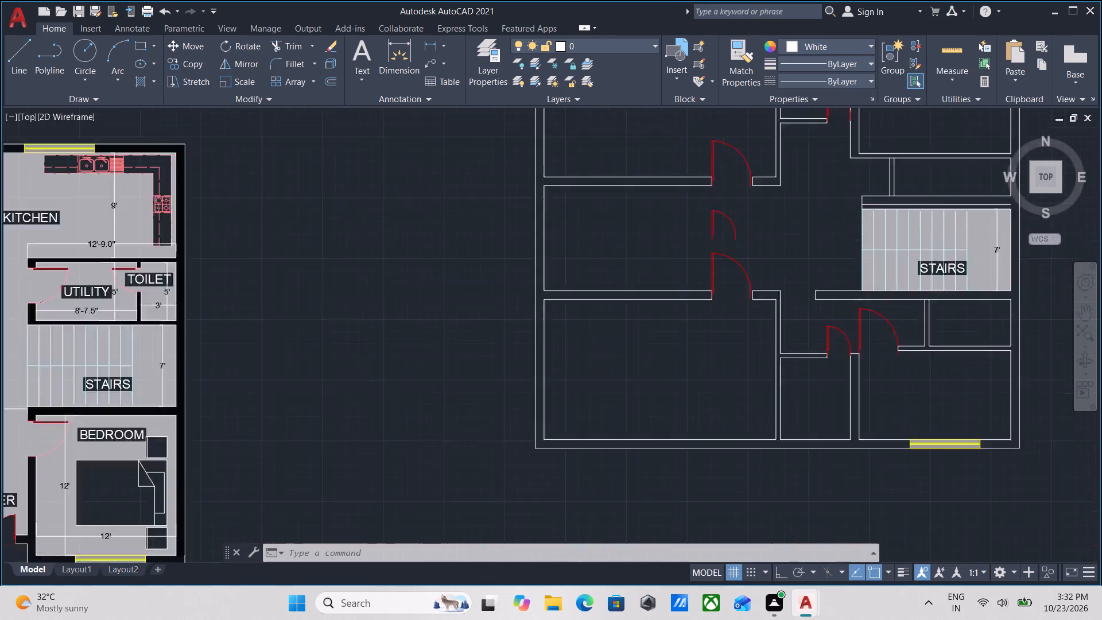
scroll(774, 414, up, 1)
scroll(784, 419, down, 1)
middle_drag(738, 408, 636, 383)
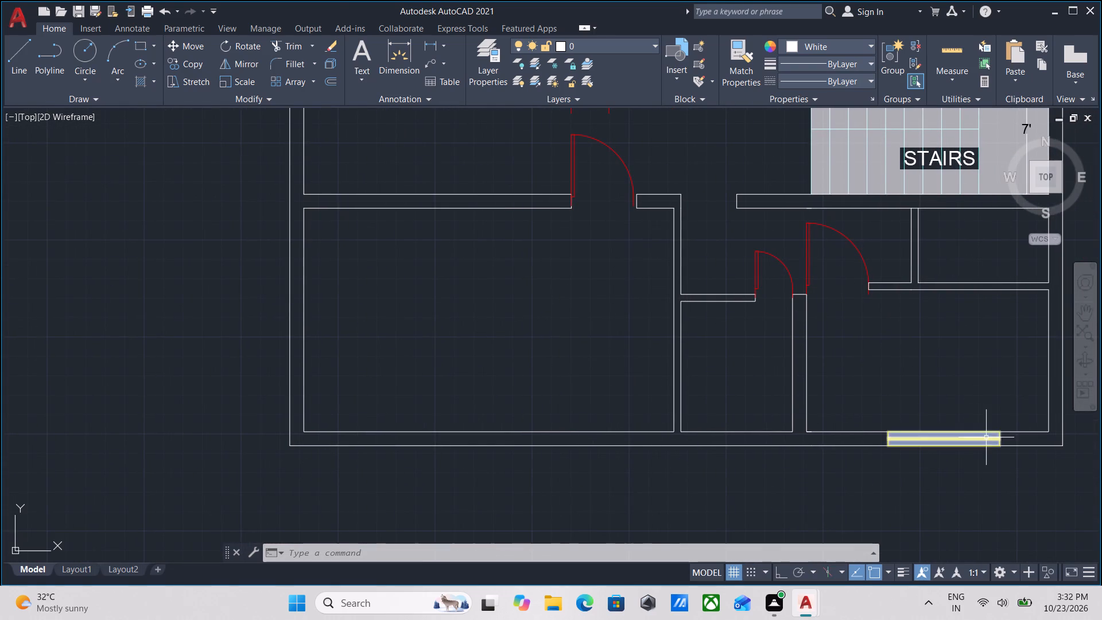
scroll(872, 441, down, 1)
middle_drag(866, 442, 835, 420)
scroll(934, 432, up, 2)
scroll(873, 403, up, 1)
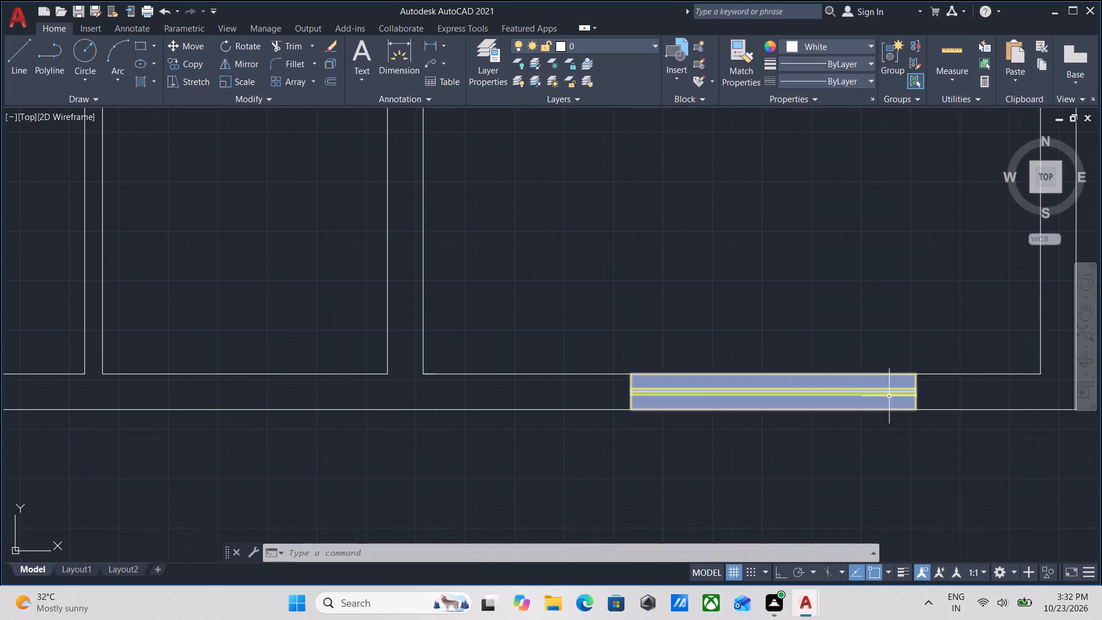
click(938, 386)
click(883, 393)
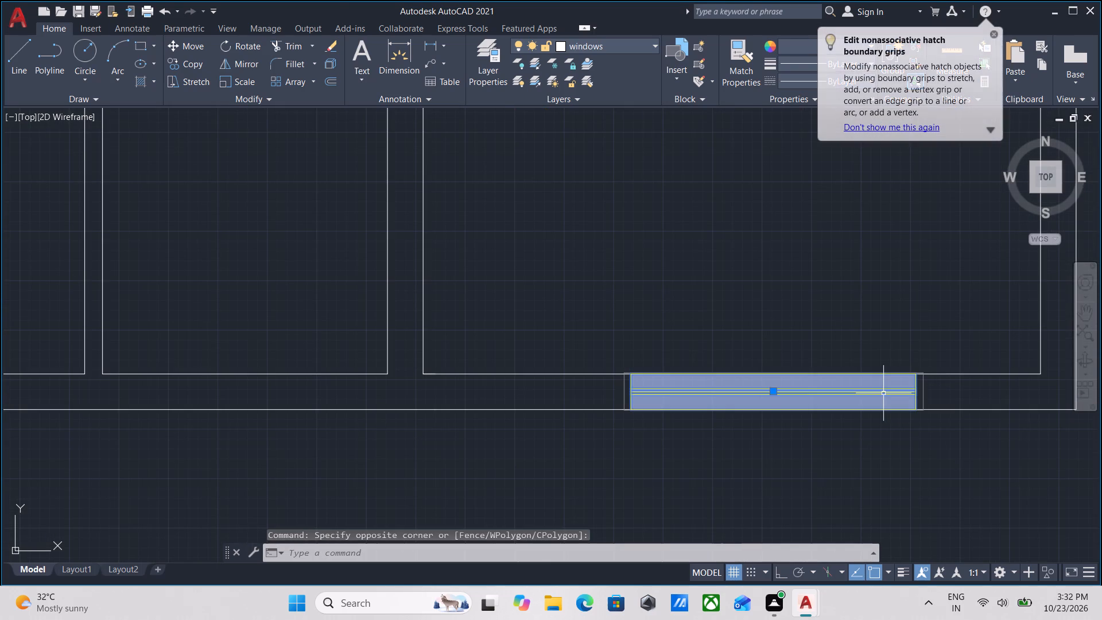
text(CO)
key(Return)
click(823, 408)
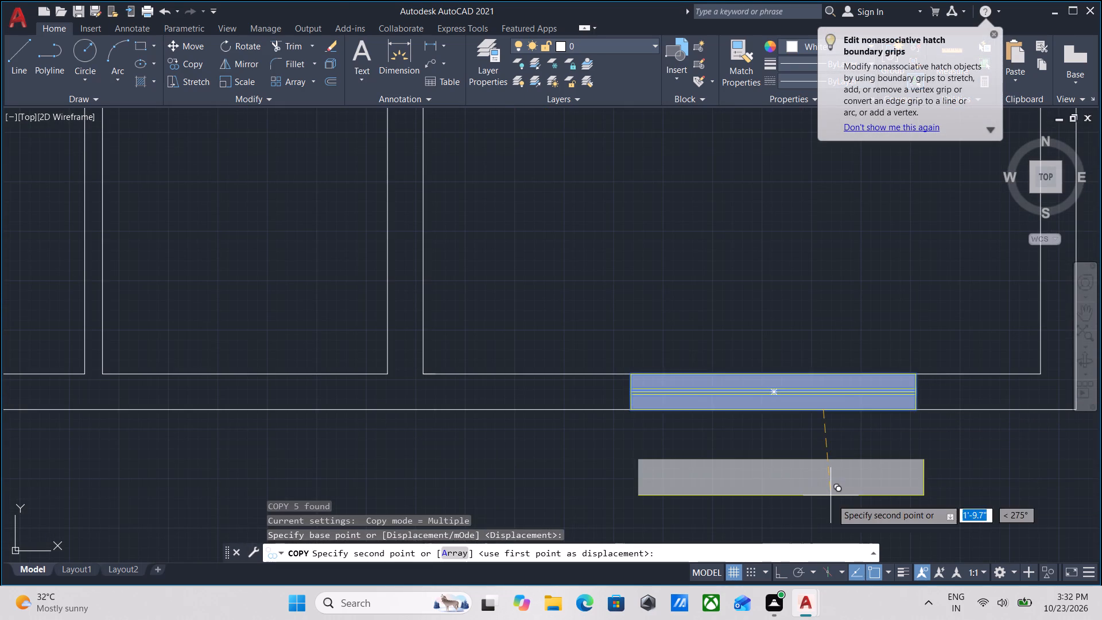
middle_drag(832, 485, 837, 464)
click(817, 509)
scroll(817, 505, down, 1)
middle_drag(813, 485, 810, 471)
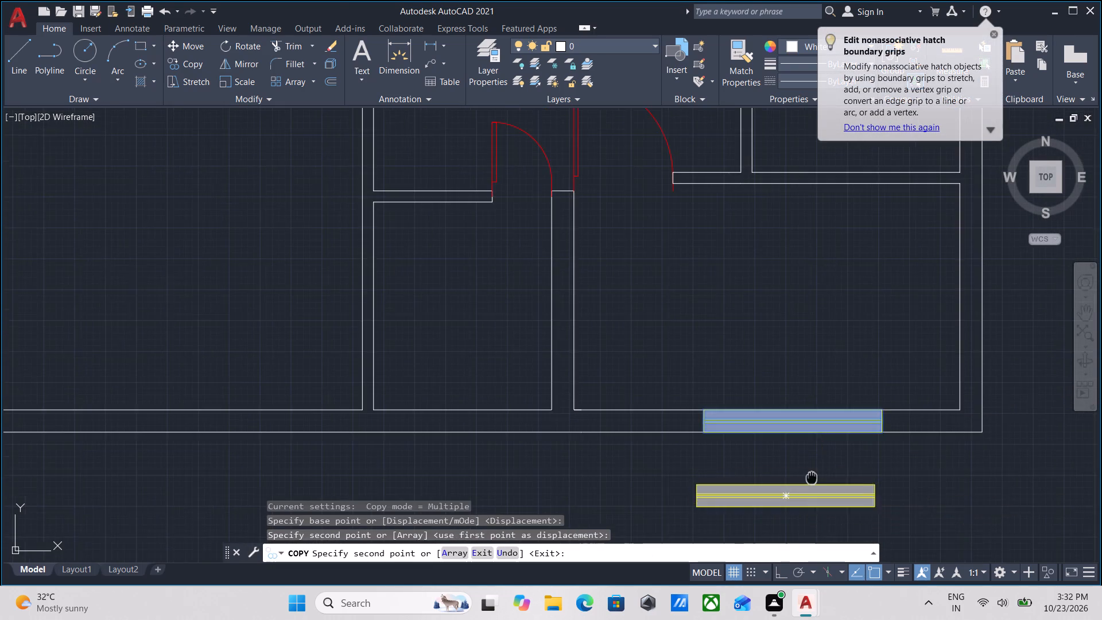
middle_drag(810, 471, 808, 457)
key(Escape)
click(849, 493)
key(Escape)
Erase the surplus window copy overlapping the first copy below the south wall.
click(921, 511)
click(902, 482)
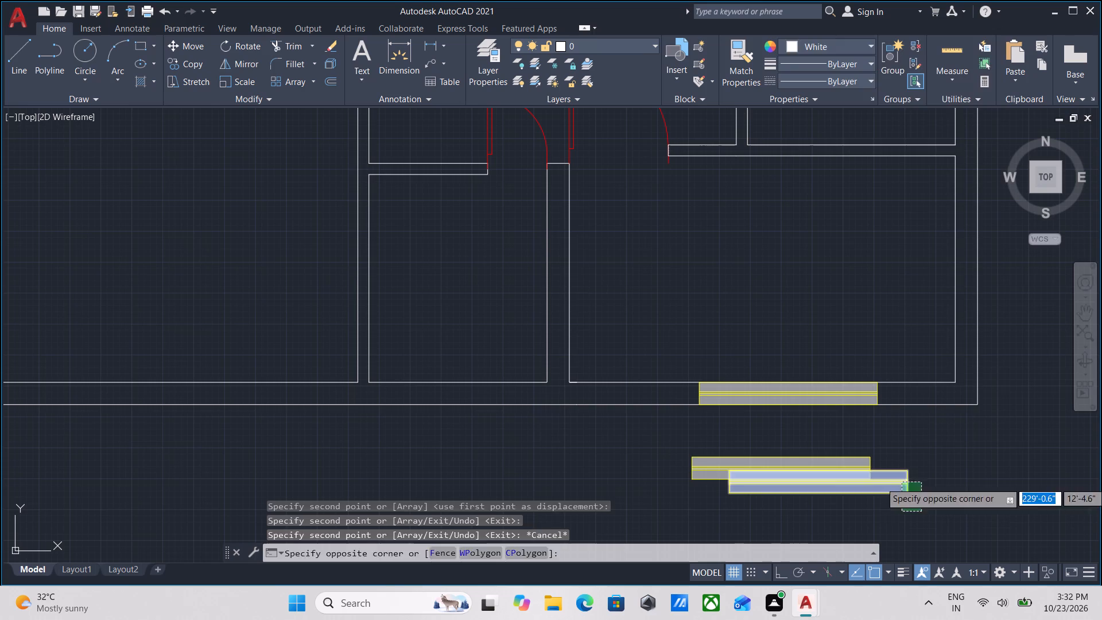
right_click(902, 482)
click(937, 241)
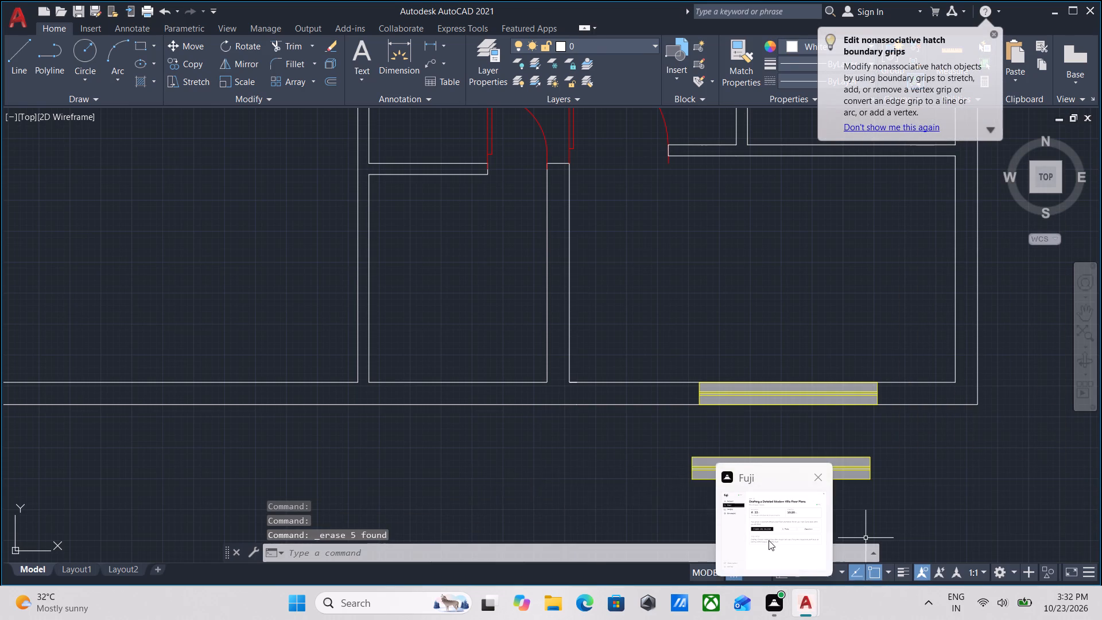
Ungroup the remaining window copy below the south wall.
scroll(851, 471, down, 1)
middle_drag(839, 440, 824, 407)
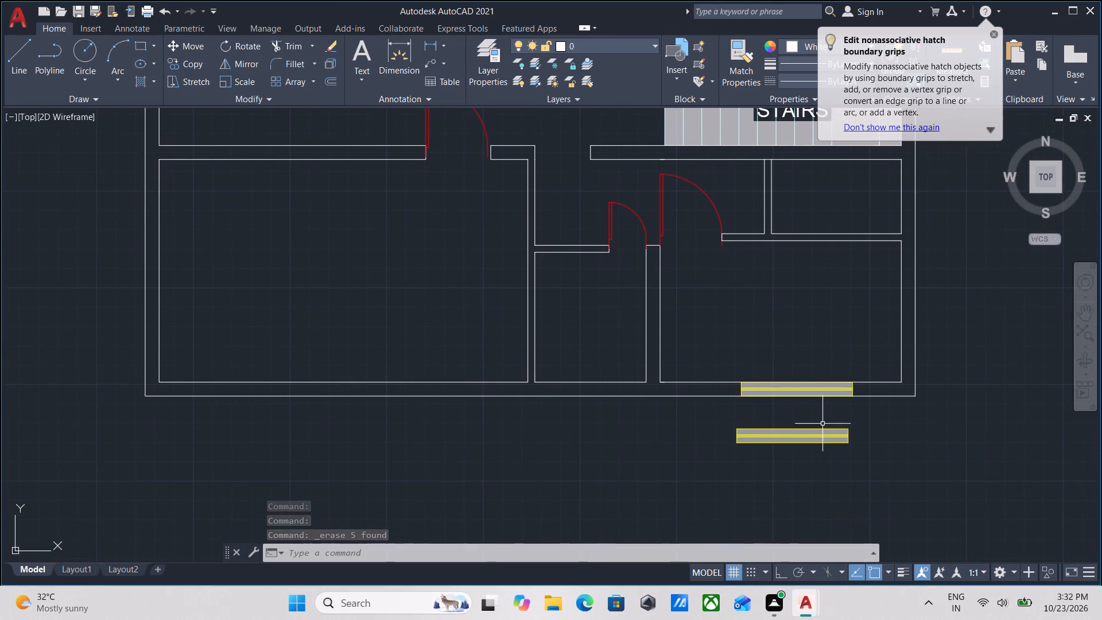
scroll(824, 429, up, 2)
drag(883, 494, 879, 478)
click(827, 404)
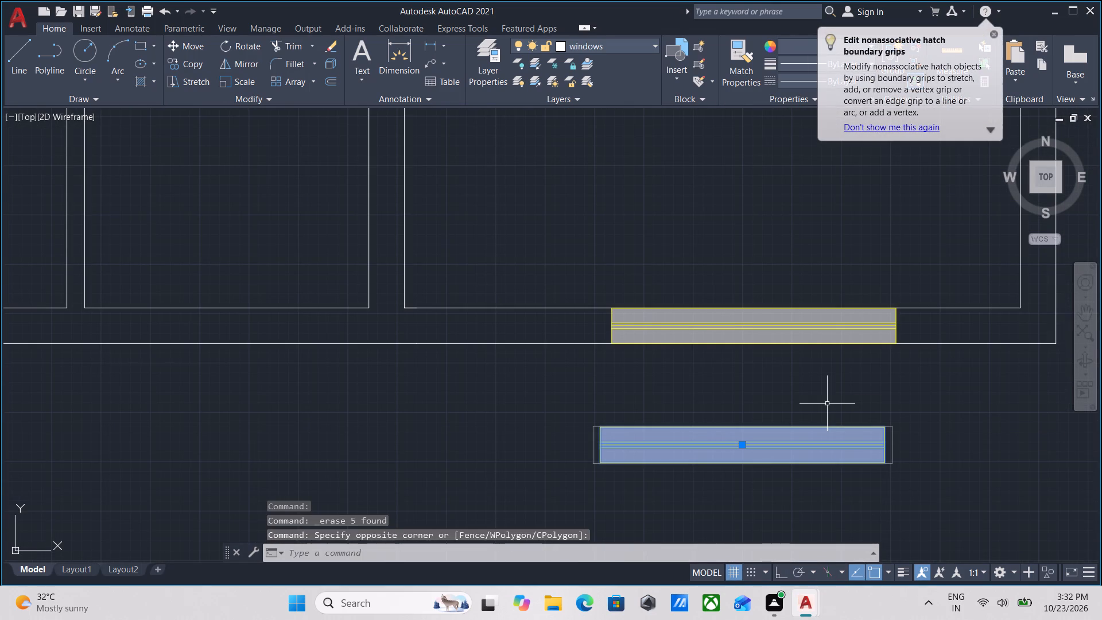
text(UNG)
key(Return)
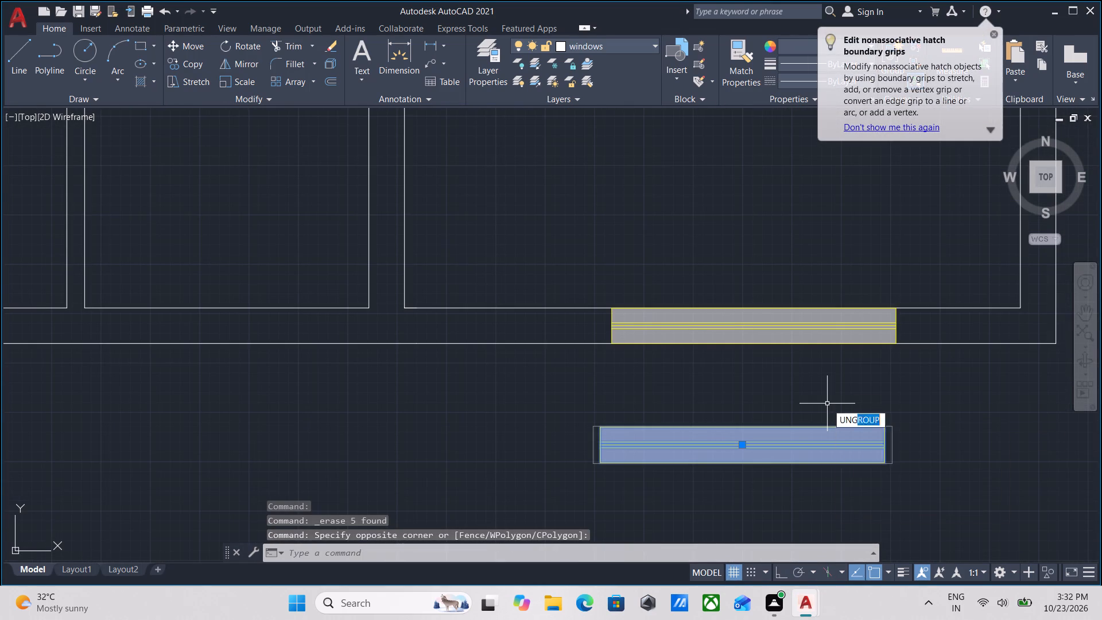
click(873, 476)
click(812, 409)
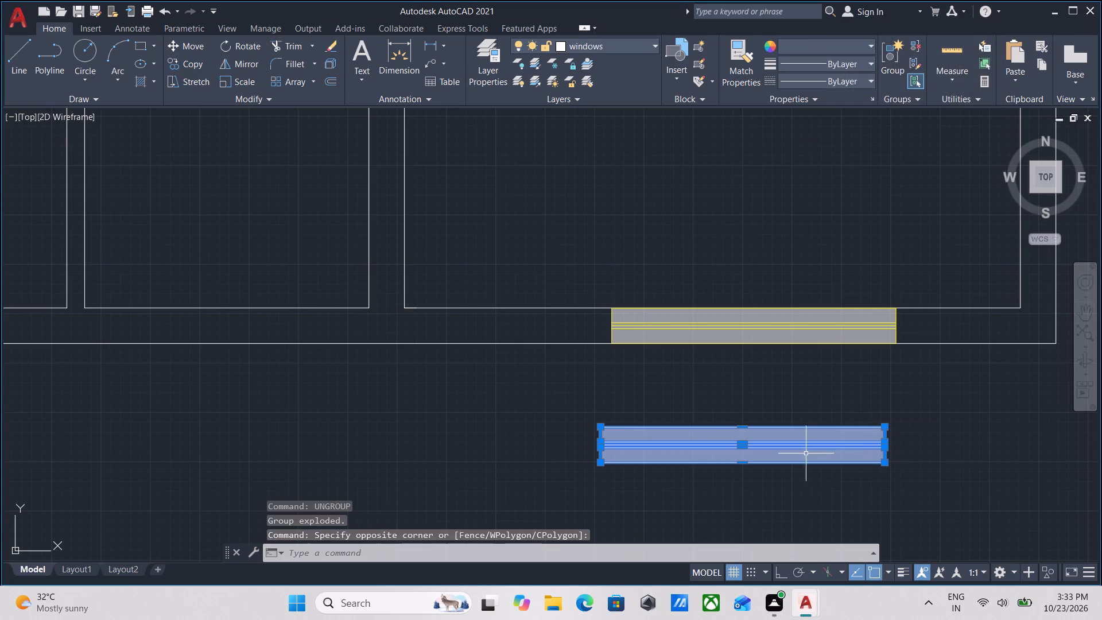
key(Escape)
Erase the solid hatch from the ungrouped window copy, keeping its yellow outline and inner lines.
scroll(760, 443, up, 1)
click(740, 429)
right_click(740, 429)
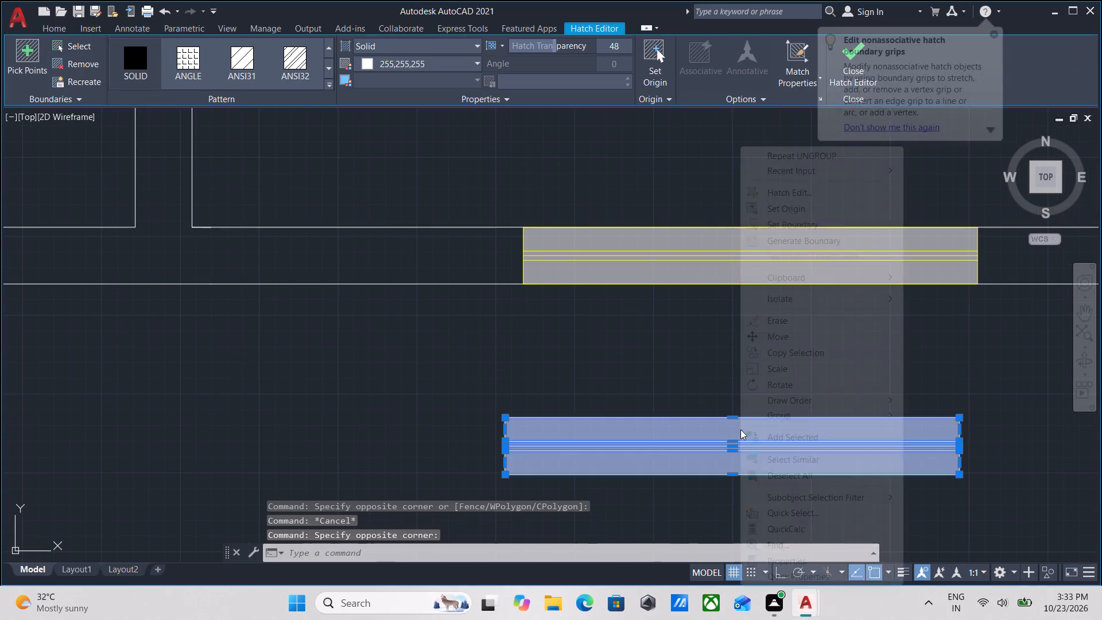
click(791, 317)
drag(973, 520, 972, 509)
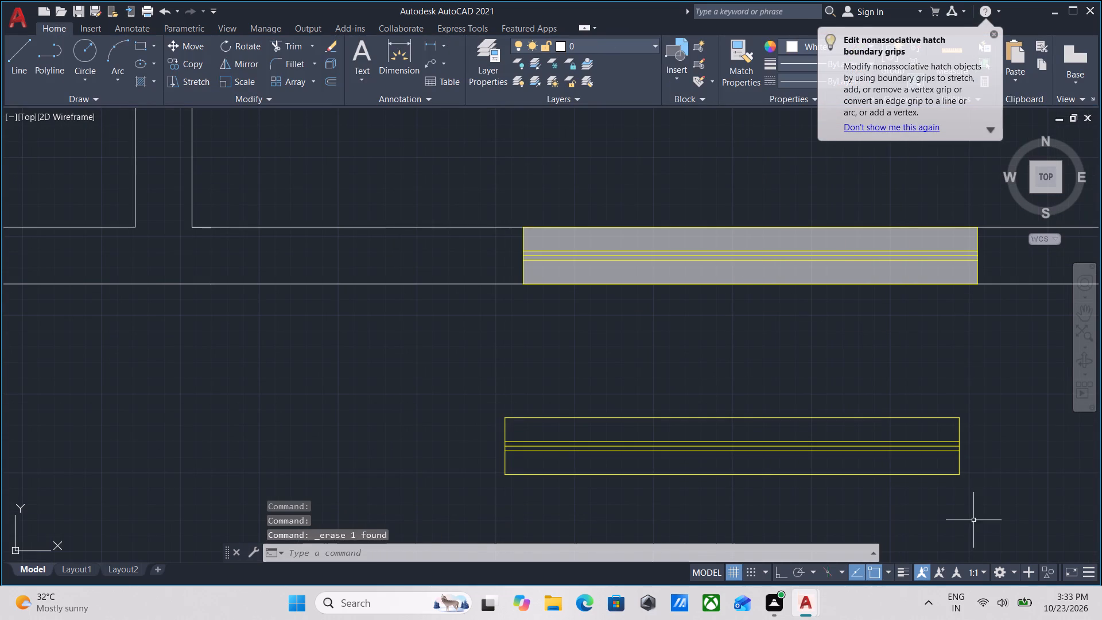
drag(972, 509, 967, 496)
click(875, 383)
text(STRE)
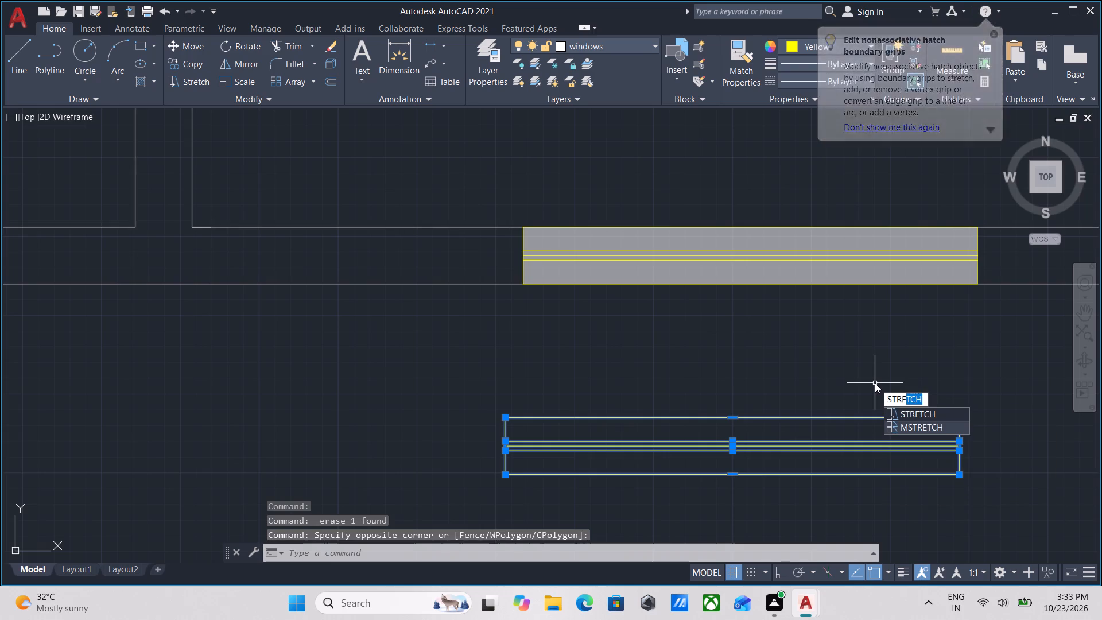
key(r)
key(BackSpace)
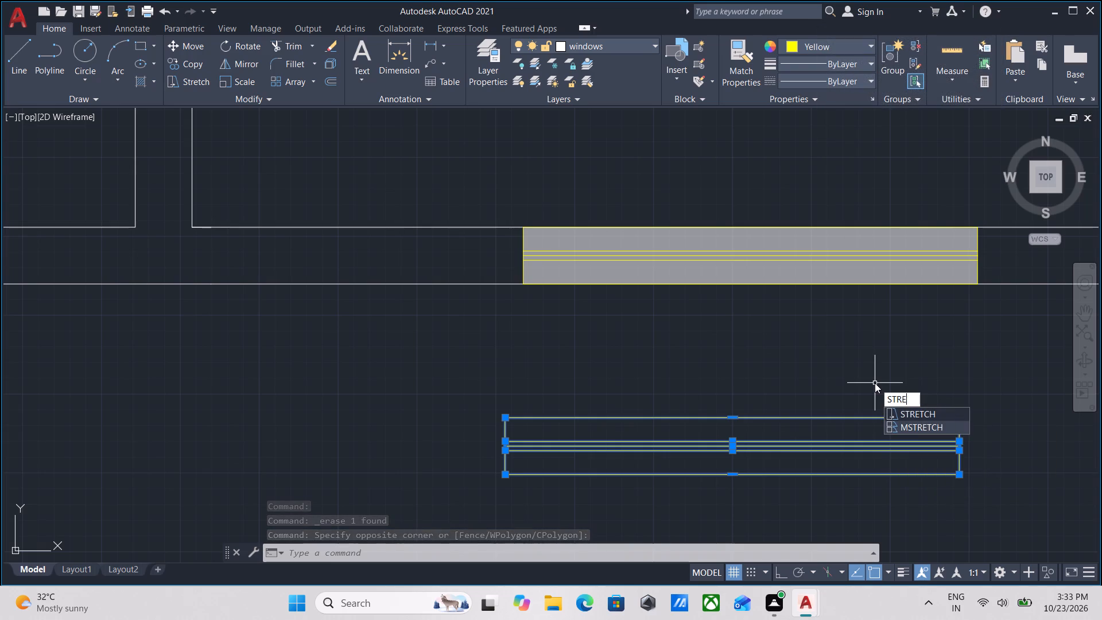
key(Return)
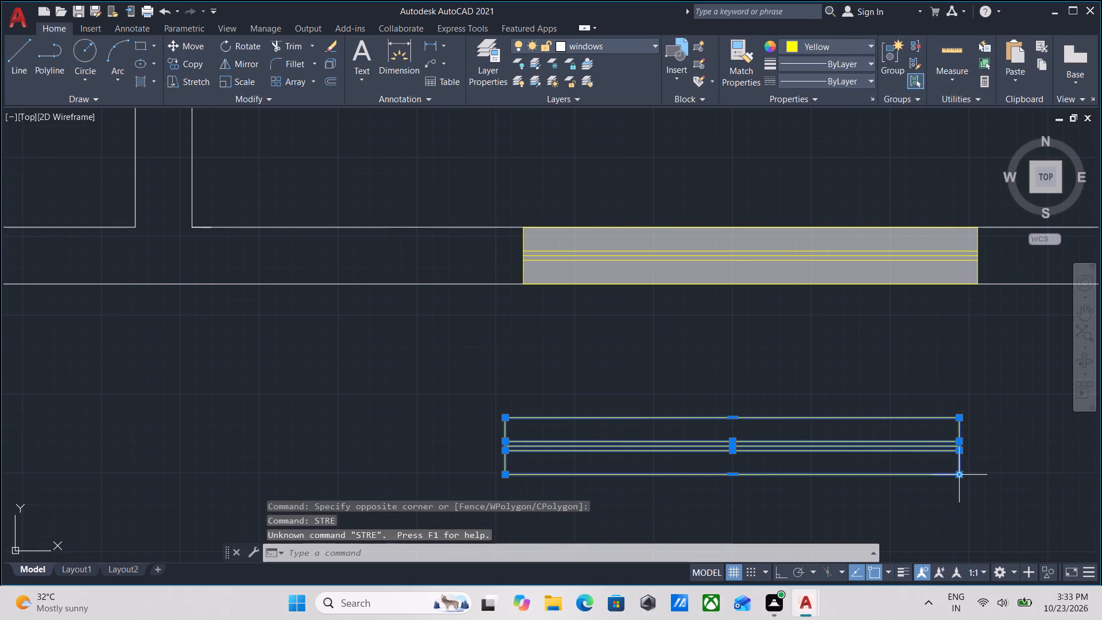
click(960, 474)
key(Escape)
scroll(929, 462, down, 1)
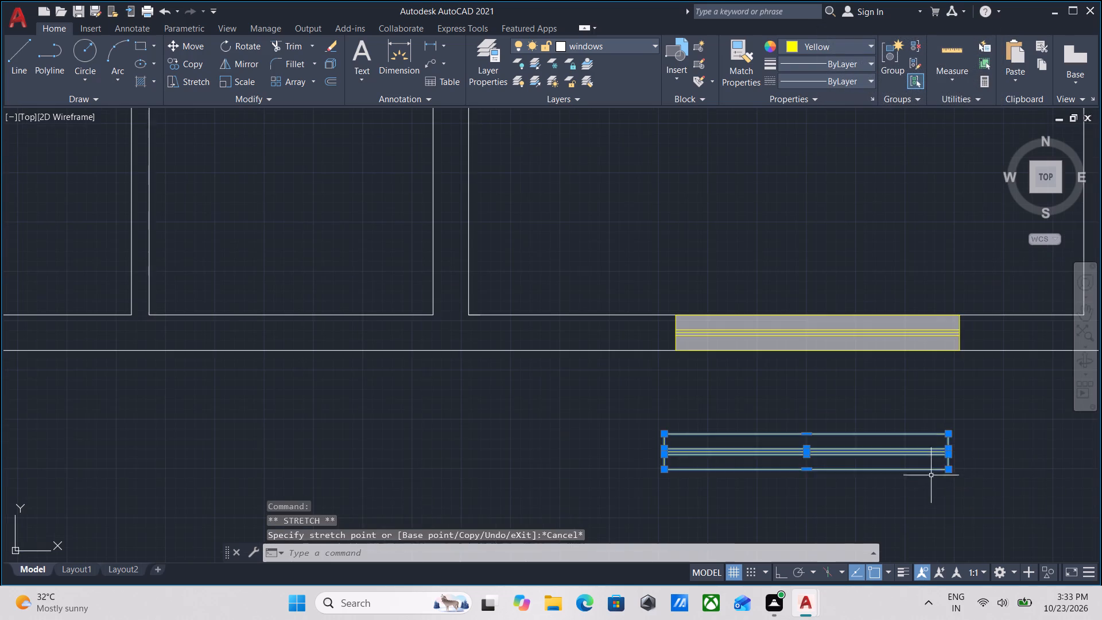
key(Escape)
Stretch the east end of the unhatched window copy 2' westward to shorten it, with Ortho on.
click(966, 509)
click(895, 400)
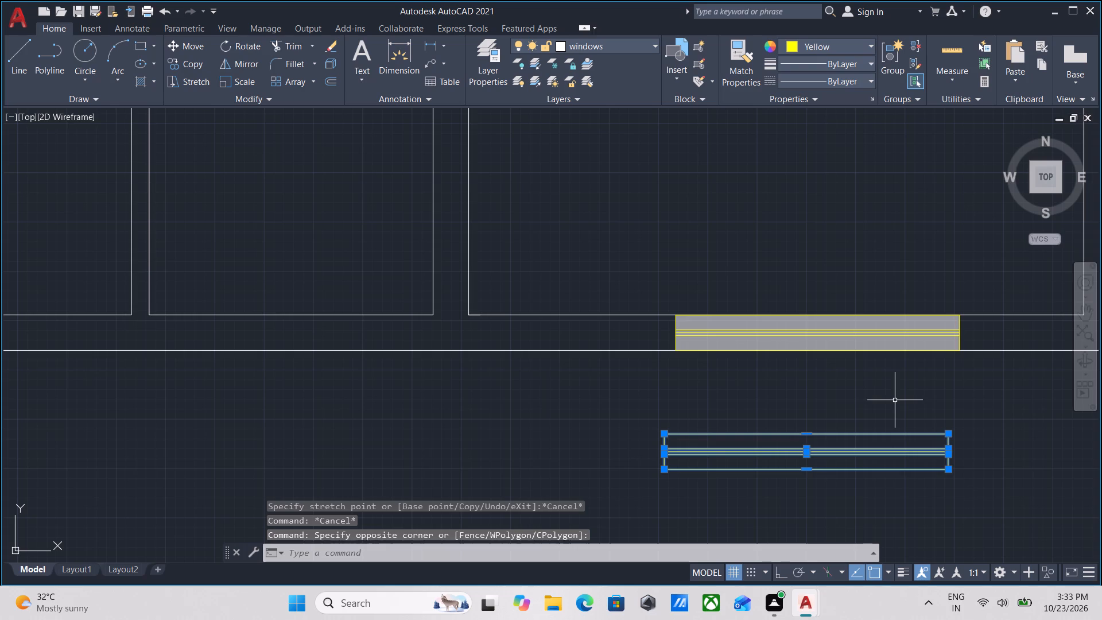
text(STRE)
key(Return)
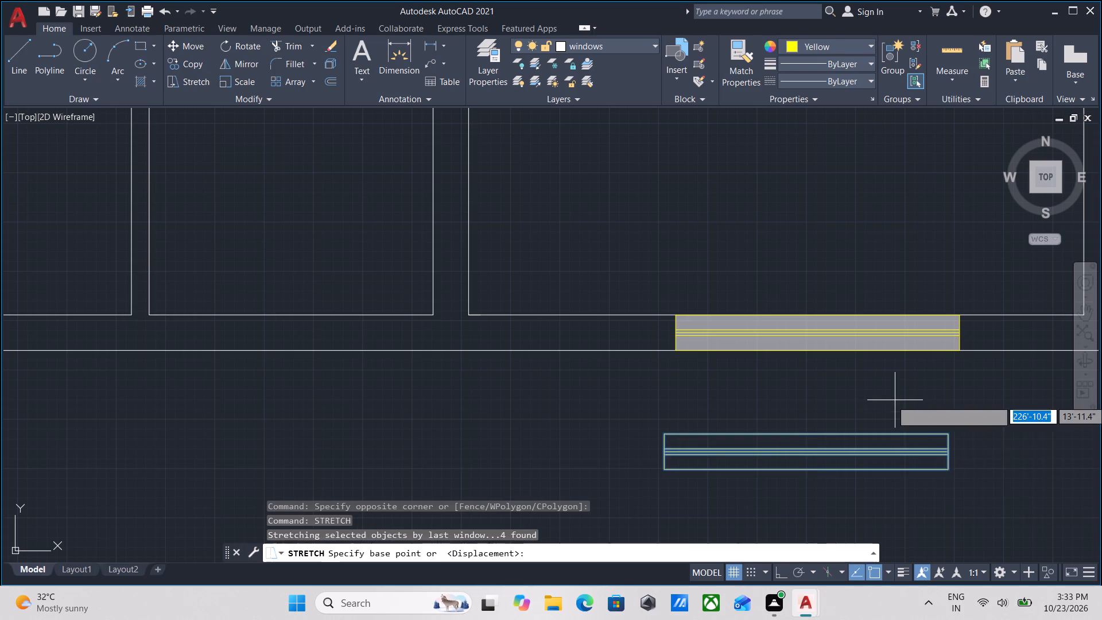
click(950, 470)
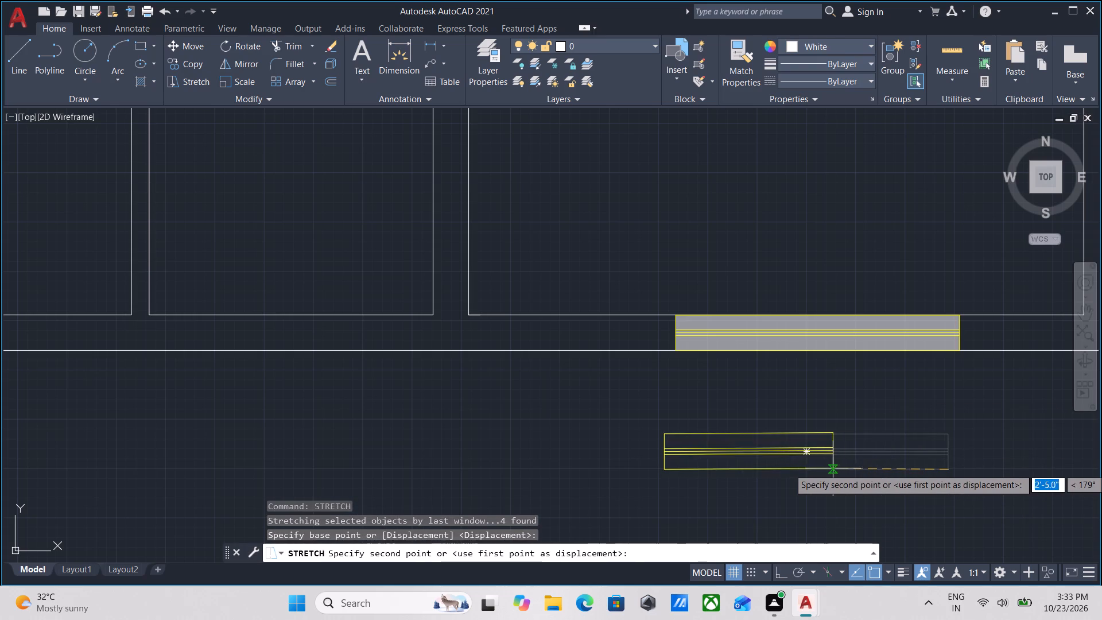
key(F8)
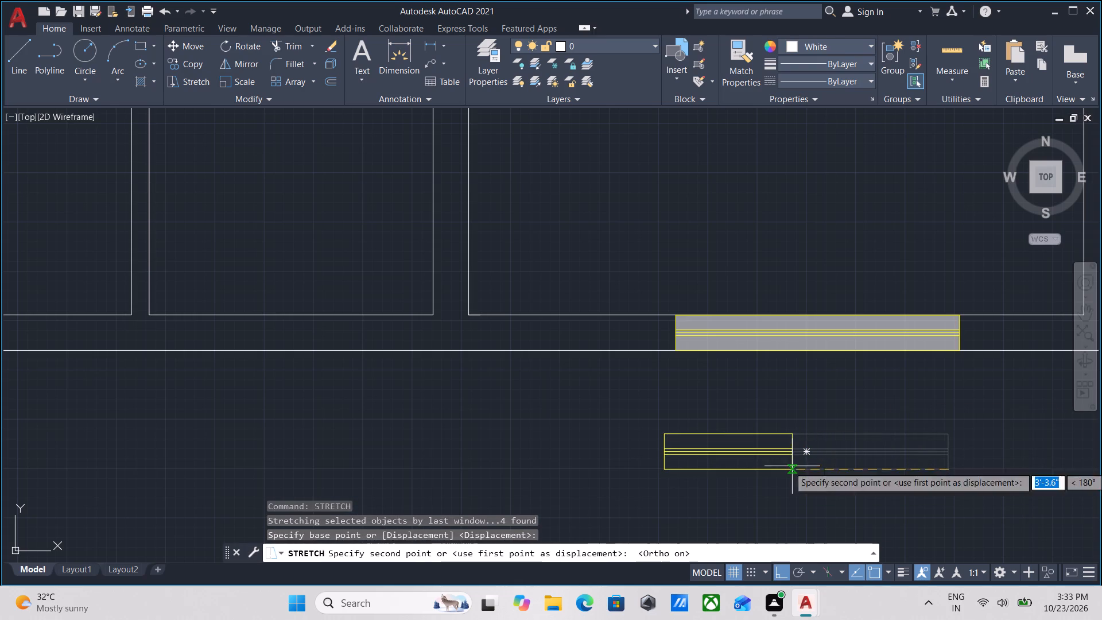
key(2)
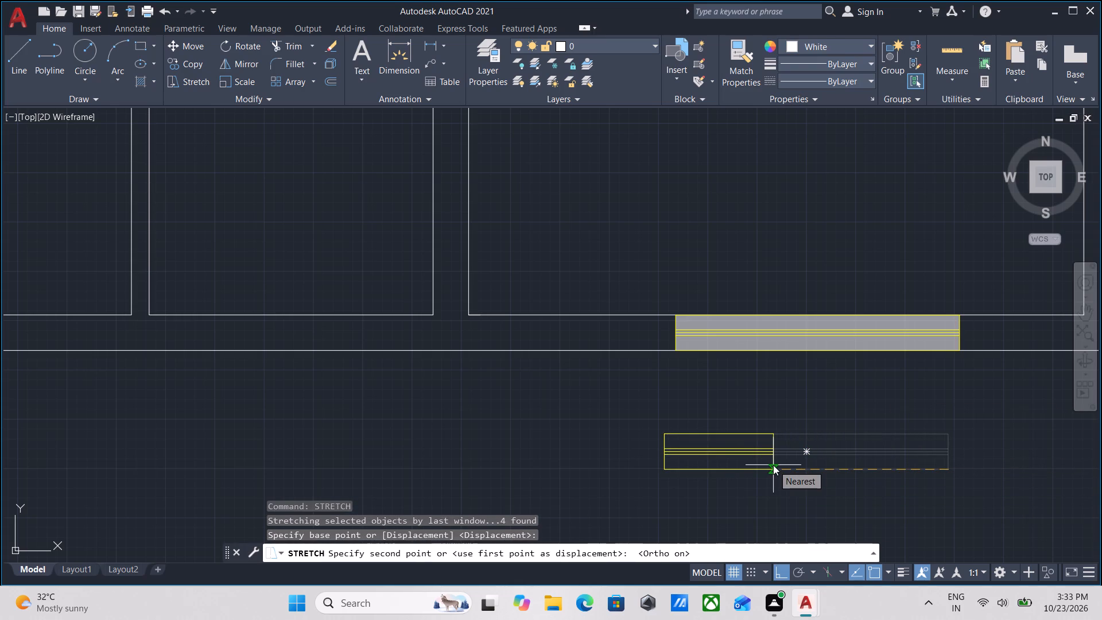
key(apostrophe)
key(Return)
Stretch the east end of the same window copy a further 2' westward.
scroll(818, 475, down, 2)
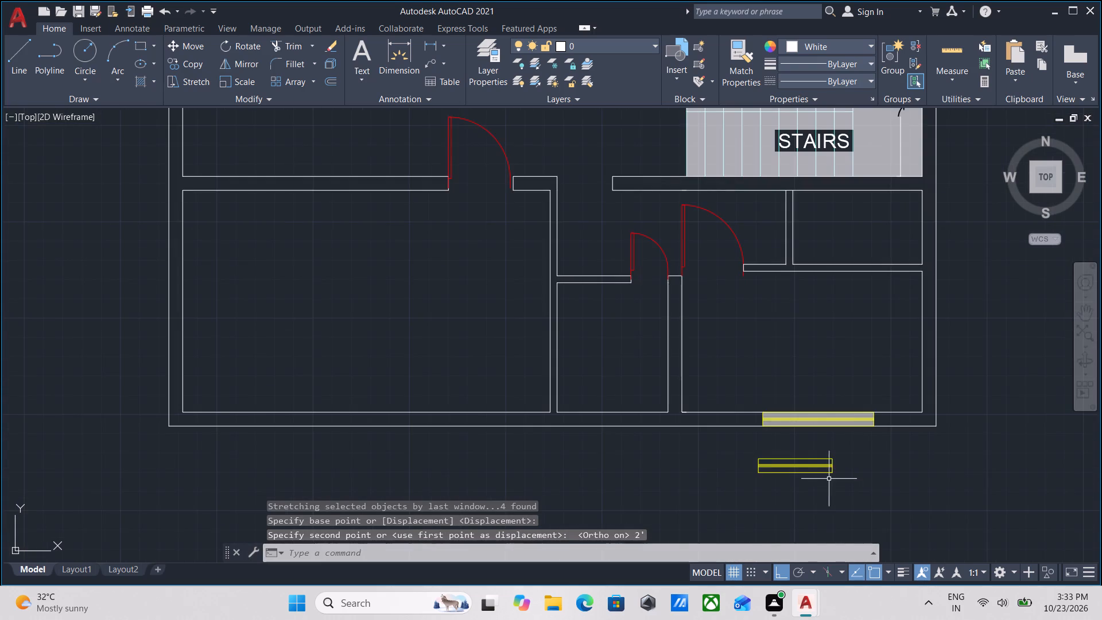
scroll(833, 483, up, 2)
click(833, 483)
click(759, 408)
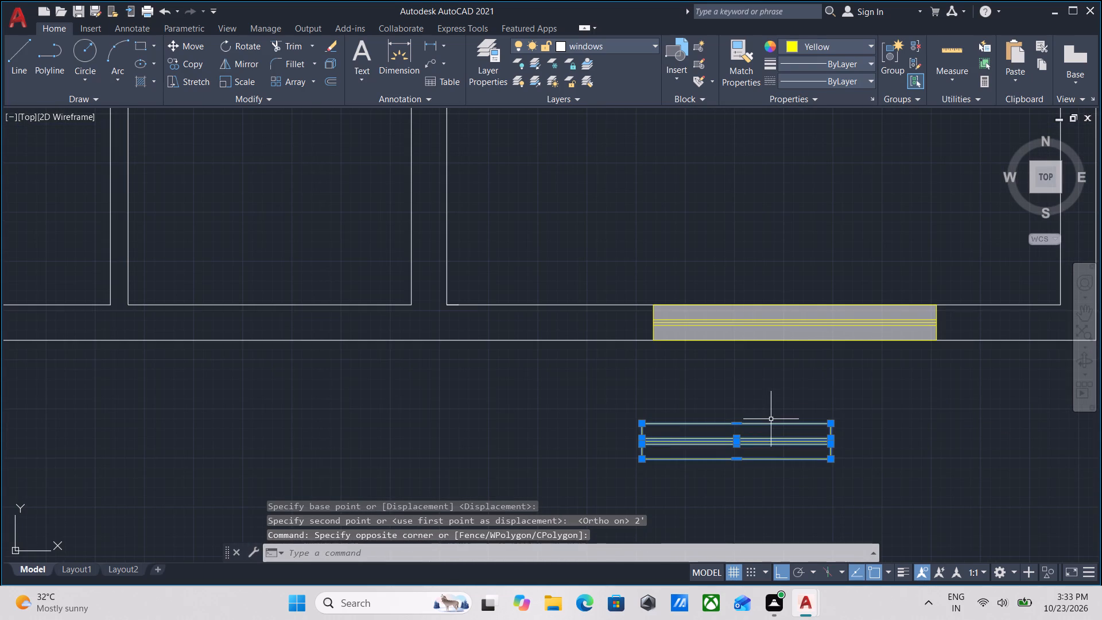
text(STR)
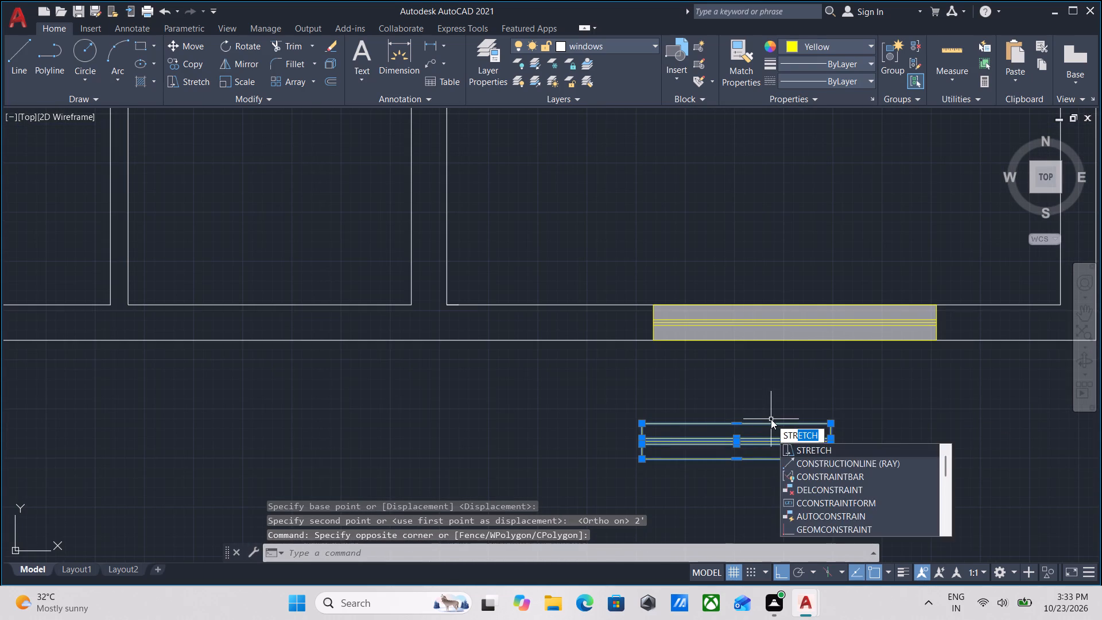
key(Return)
click(831, 462)
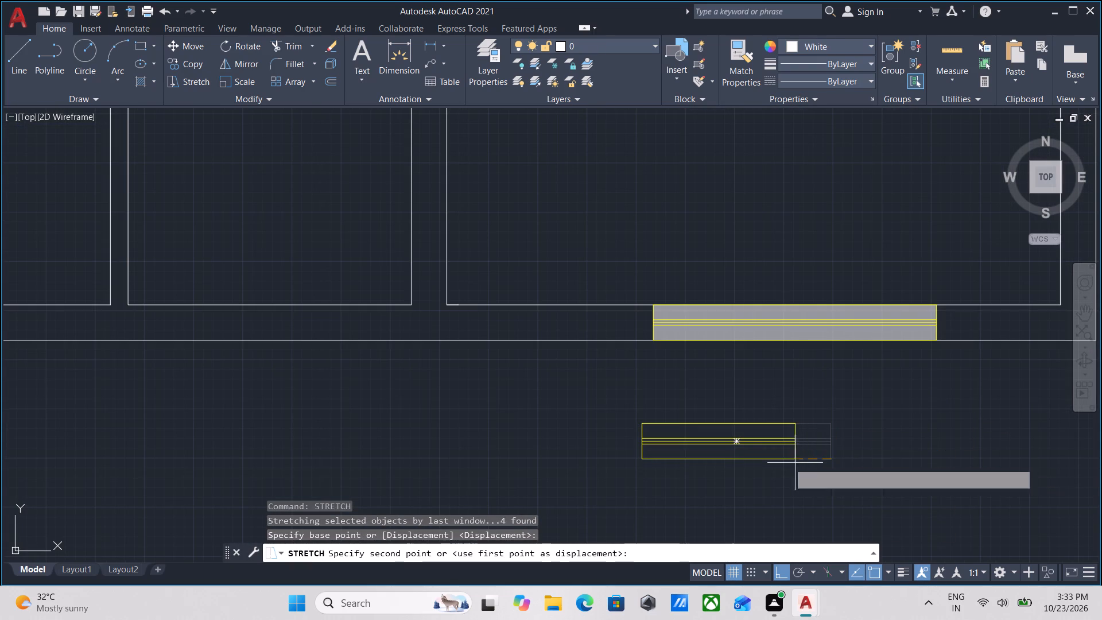
text(2')
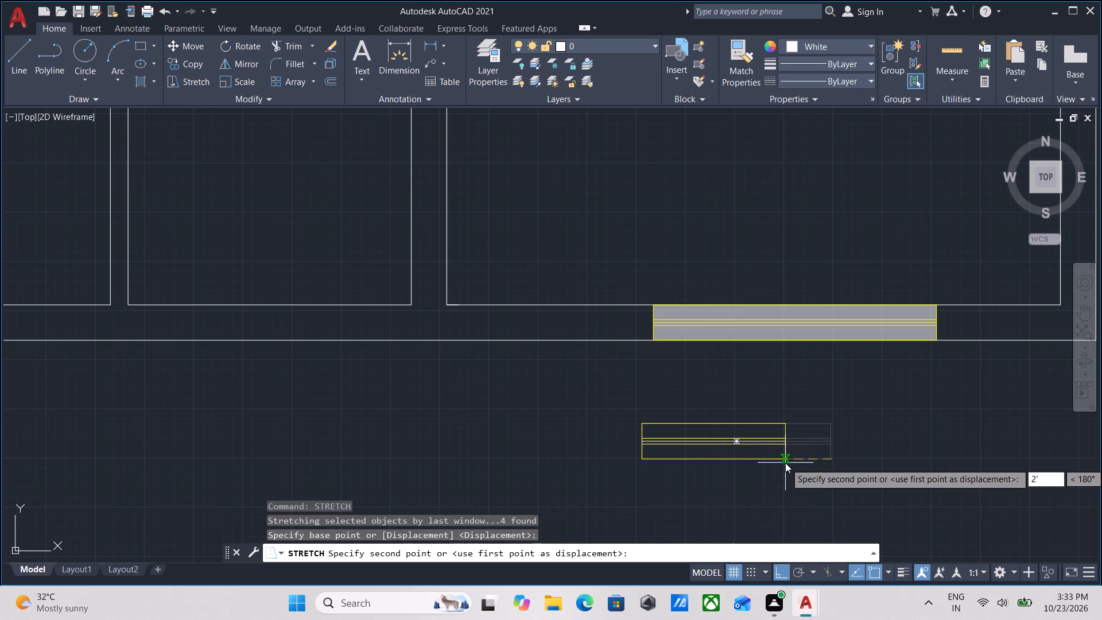
key(Return)
Hatch all four strips of the shortened window copy with a solid fill in colour 255,255,255.
scroll(708, 445, up, 1)
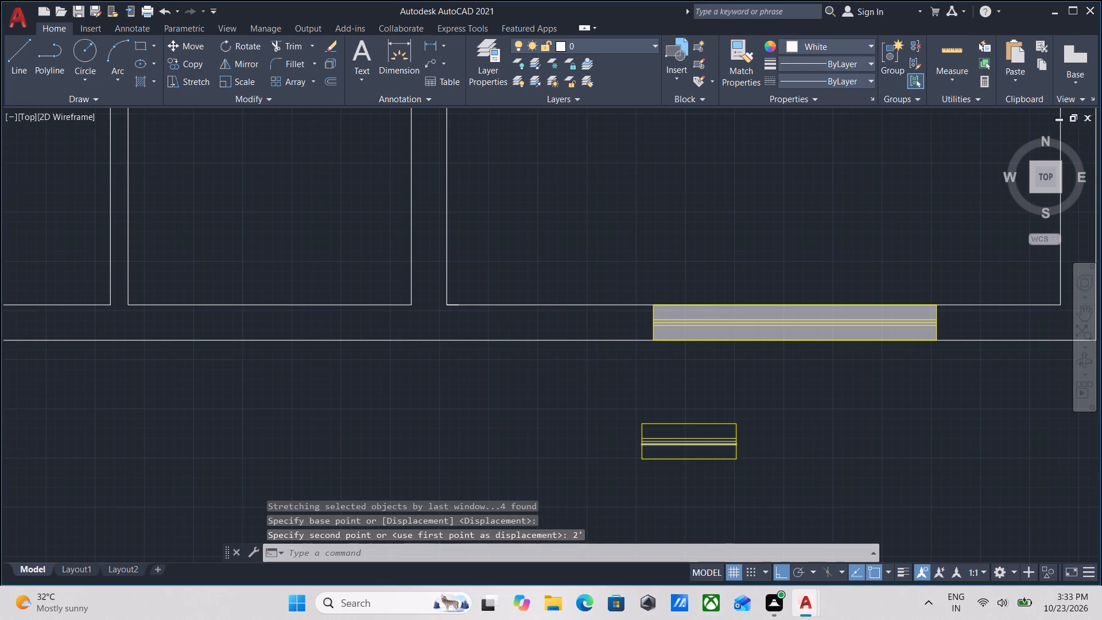
key(h)
key(Return)
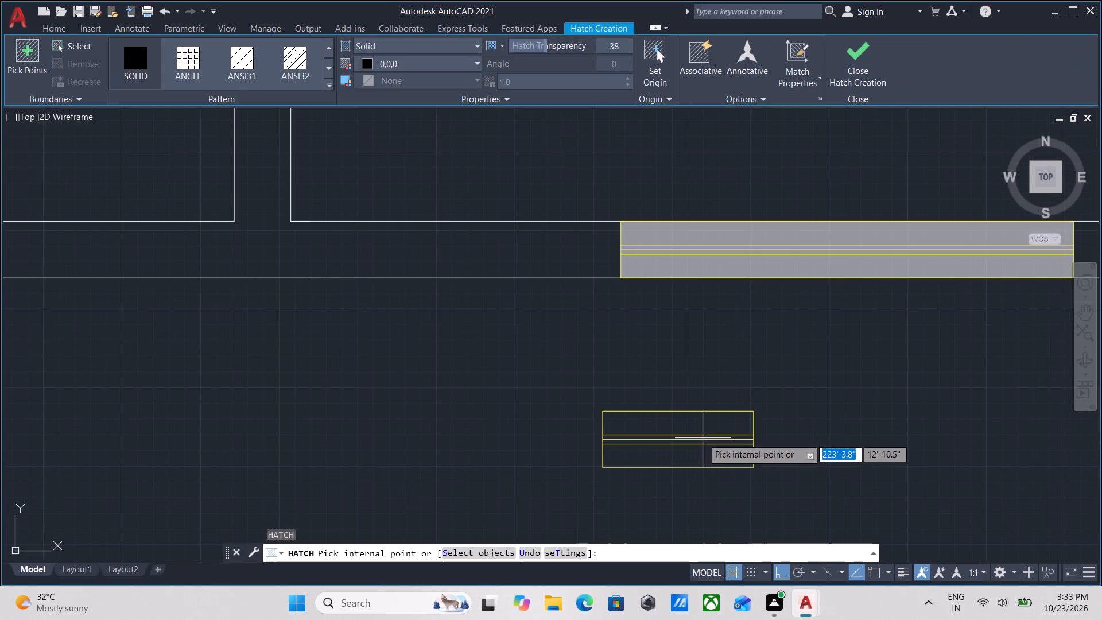
click(365, 61)
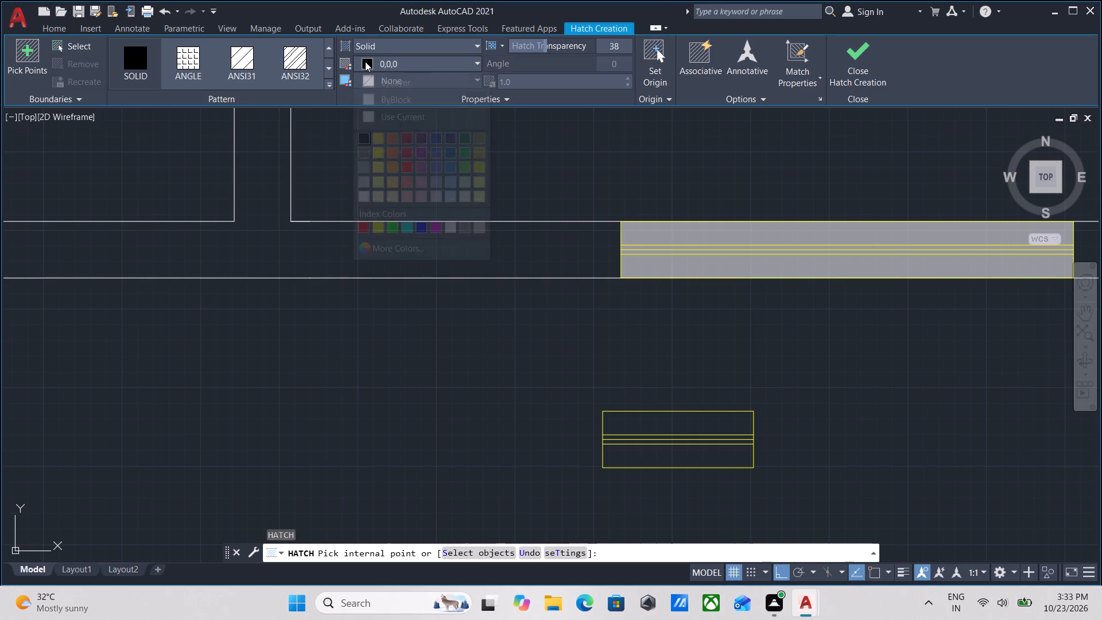
click(360, 195)
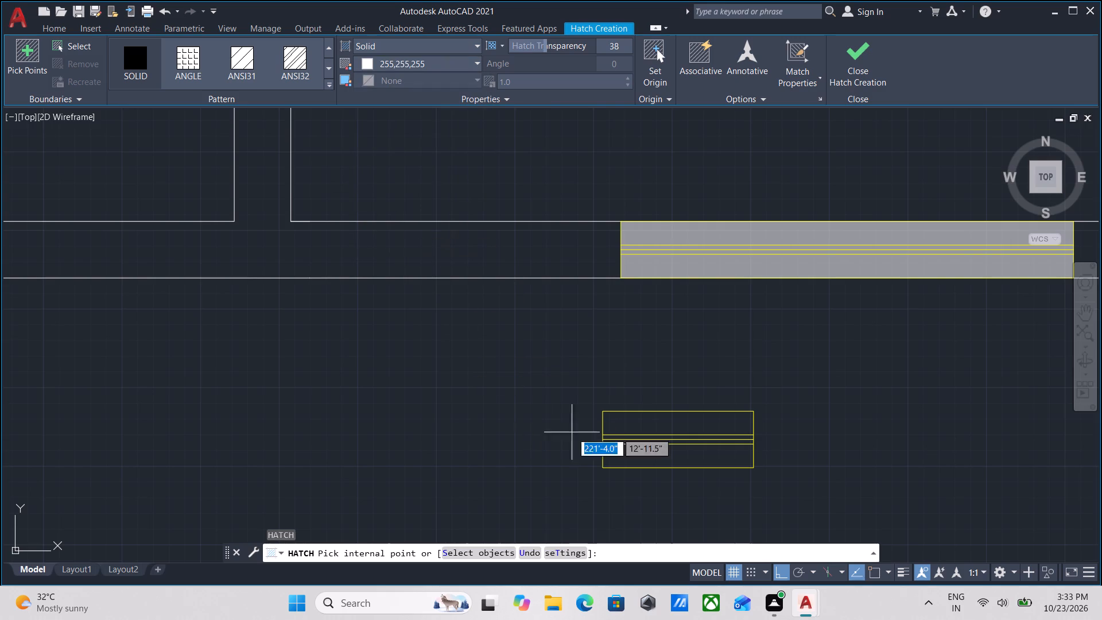
click(627, 418)
scroll(653, 459, up, 3)
click(653, 444)
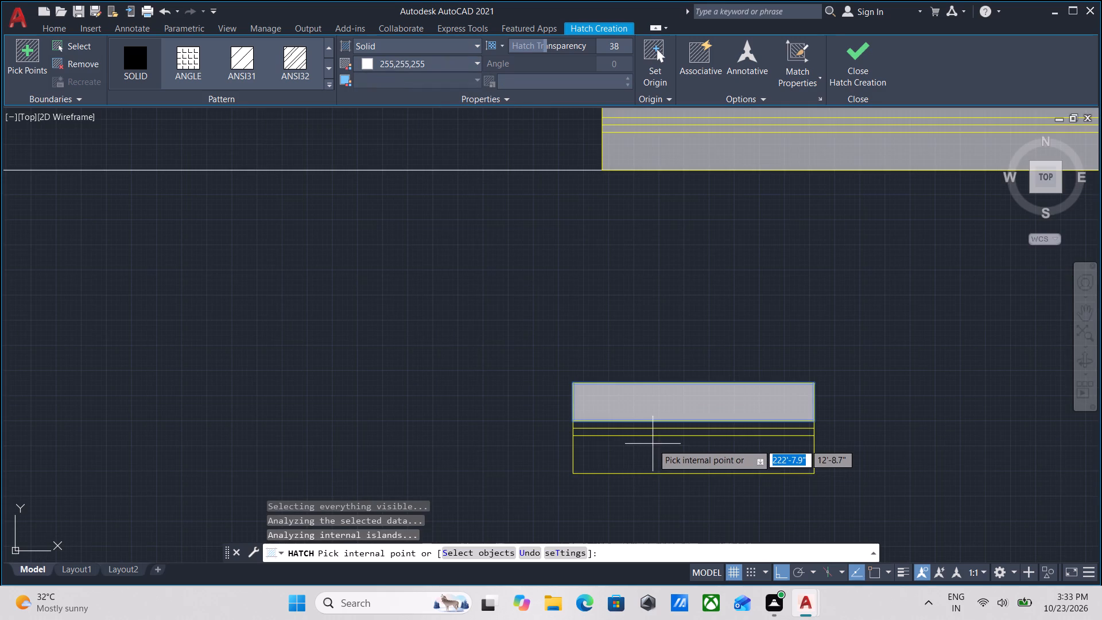
scroll(653, 441, up, 6)
scroll(593, 417, up, 1)
click(592, 425)
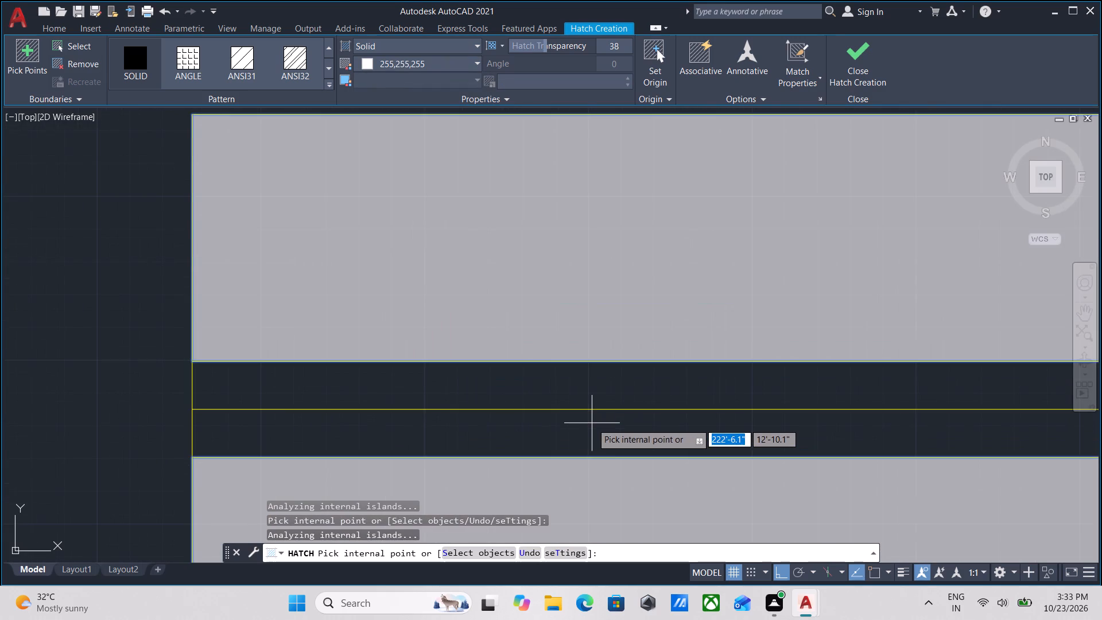
click(585, 381)
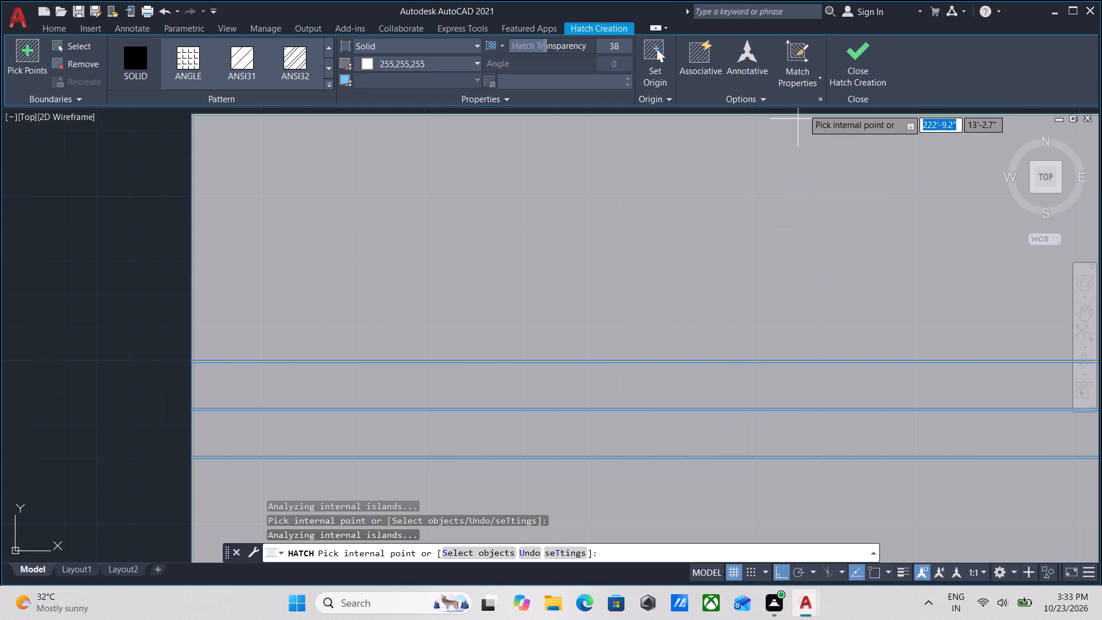
click(856, 73)
Group the outline, inner lines and hatch of the shortened window below the south wall.
scroll(853, 277, down, 4)
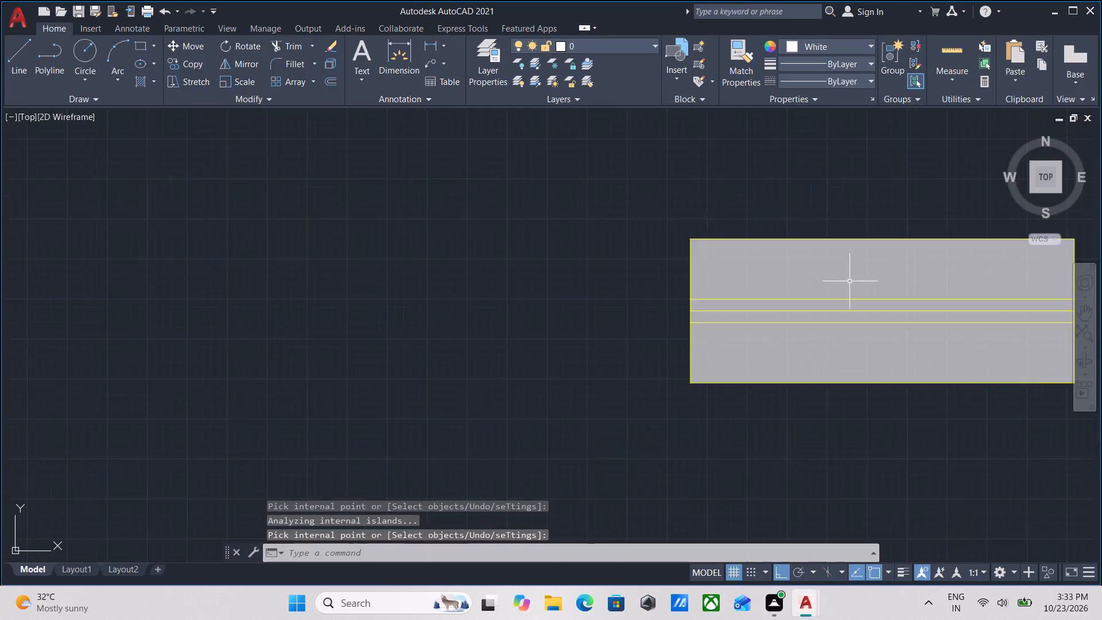
scroll(853, 312, down, 2)
click(922, 357)
click(756, 255)
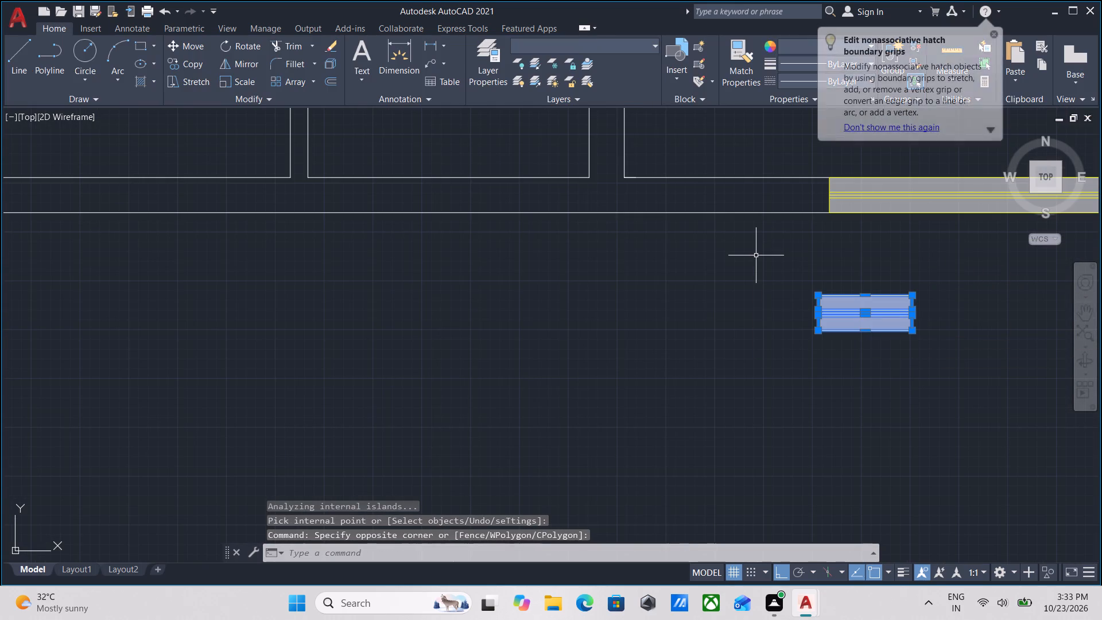
key(g)
key(Return)
Copy the small grouped window into the south wall of the narrow room west of the southeast room, with Ortho off.
click(868, 354)
click(815, 301)
middle_drag(815, 301, 801, 347)
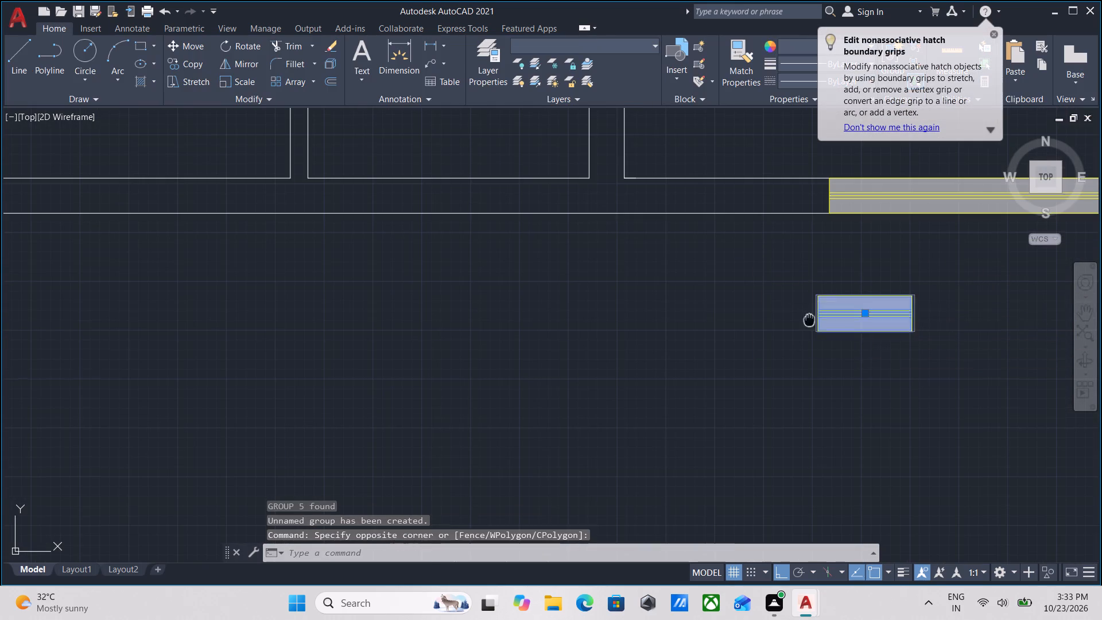
middle_drag(801, 347, 783, 400)
text(CO)
key(Return)
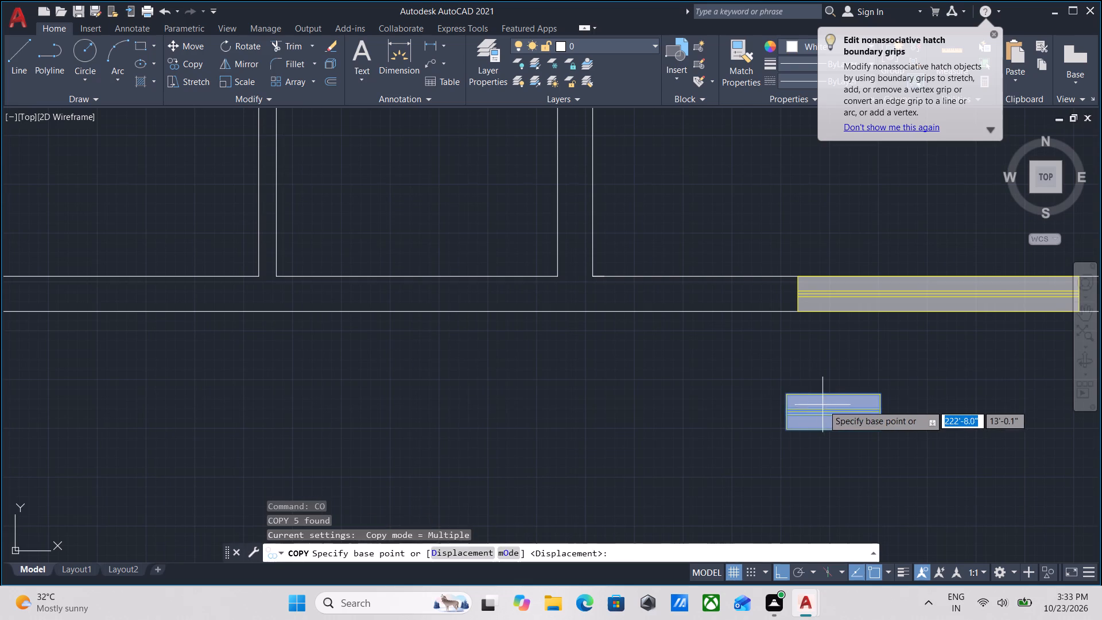
click(832, 393)
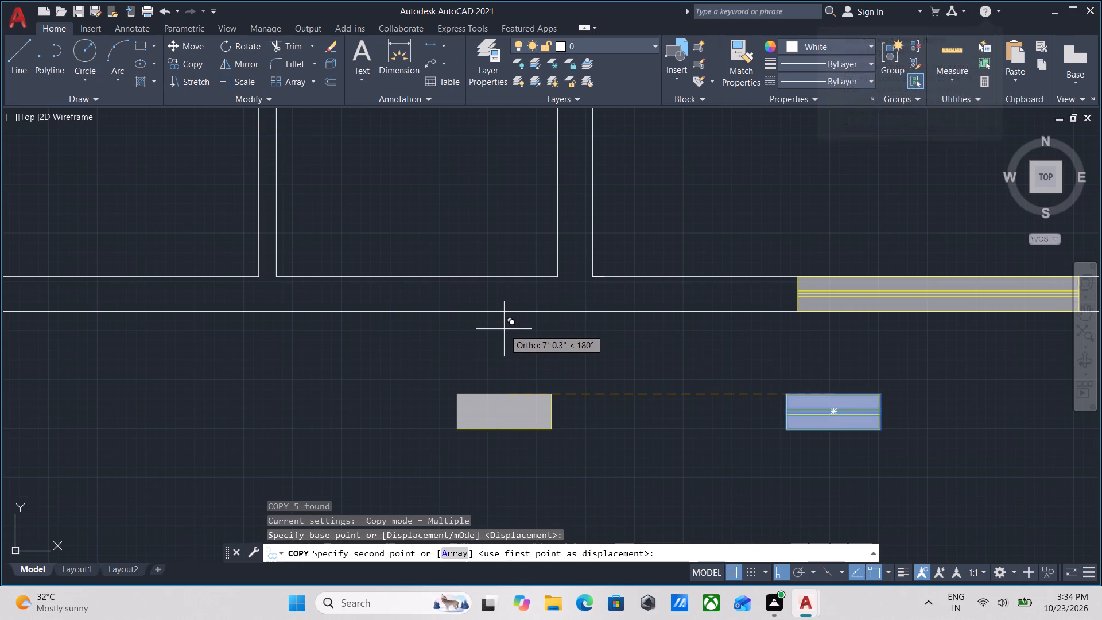
key(F8)
middle_drag(403, 308, 646, 334)
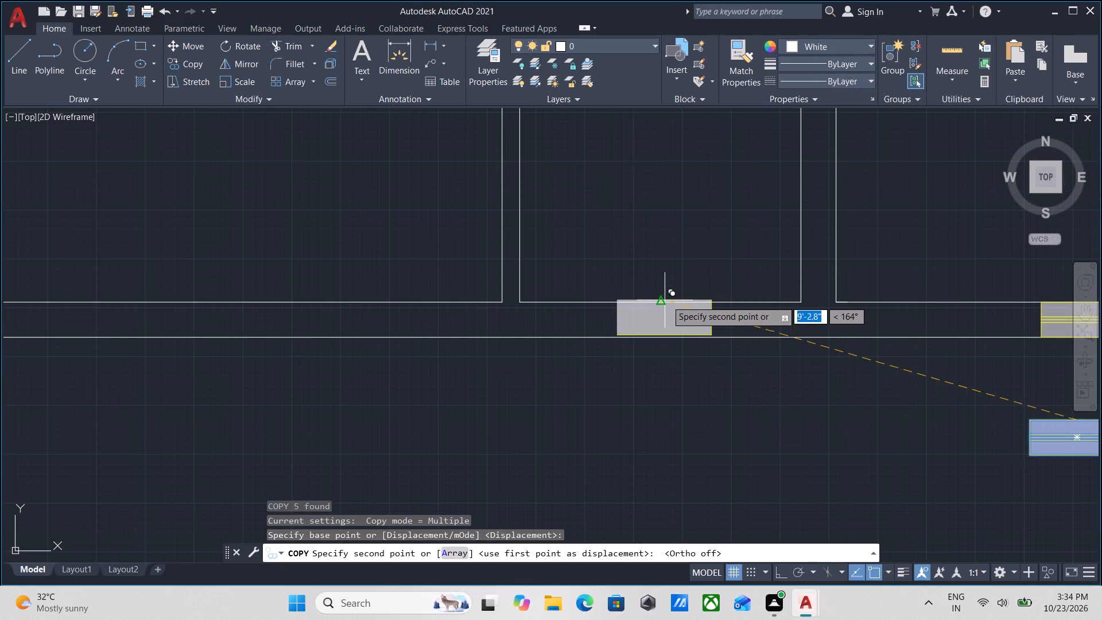
click(666, 300)
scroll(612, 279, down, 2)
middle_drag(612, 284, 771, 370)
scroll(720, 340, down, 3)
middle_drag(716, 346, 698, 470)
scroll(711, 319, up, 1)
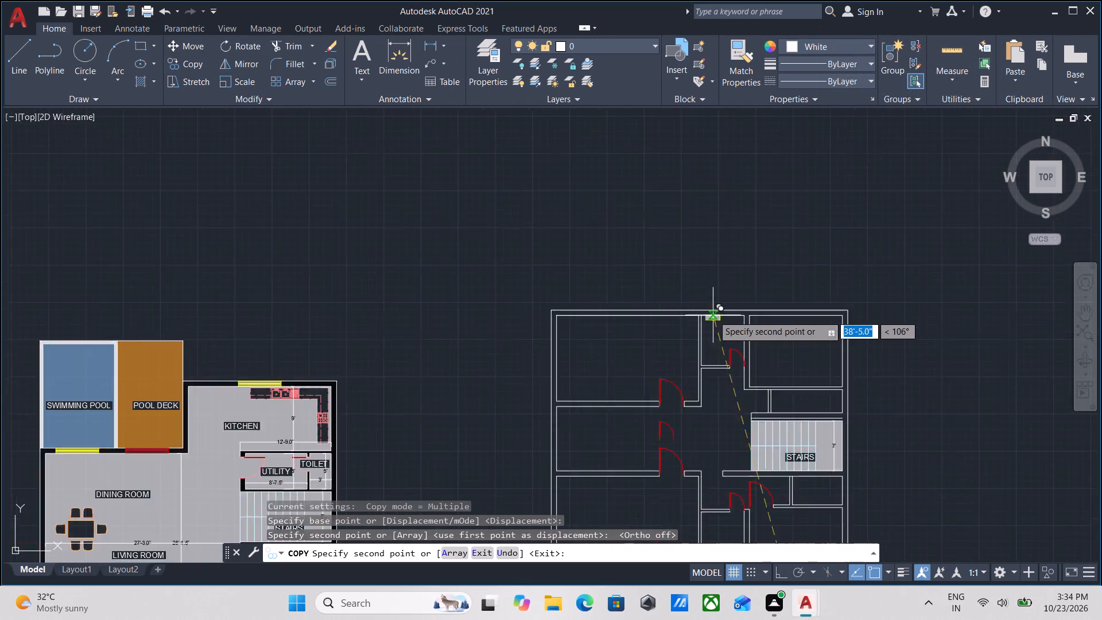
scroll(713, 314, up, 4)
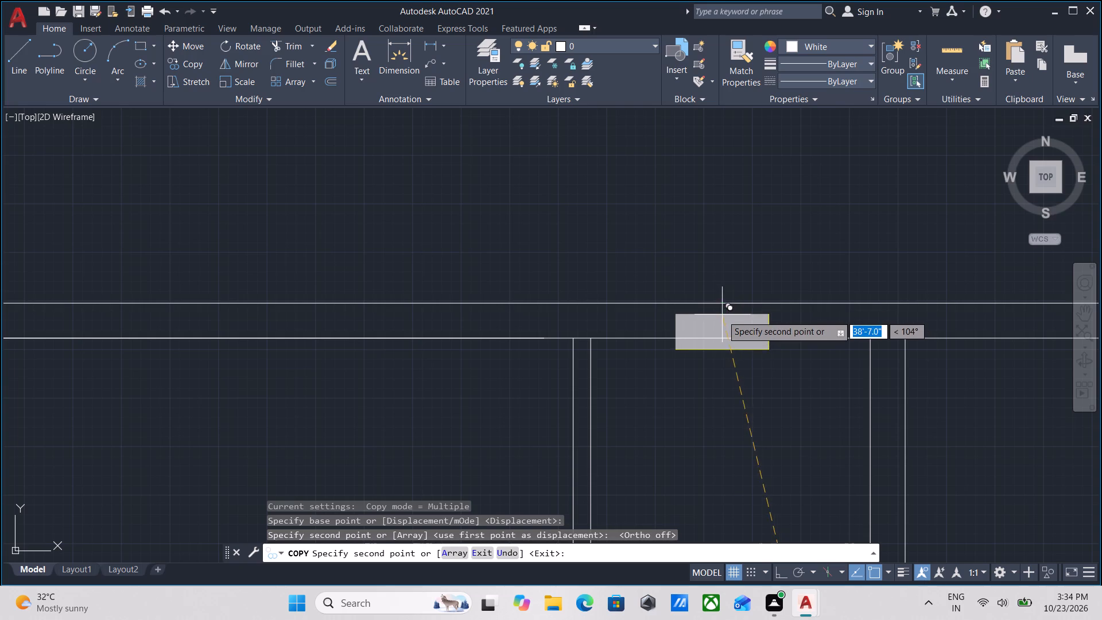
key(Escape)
Copy the small window from the narrow south room's wall into the north wall of the narrow room at the plan's north side.
scroll(727, 305, down, 4)
middle_drag(716, 361, 698, 289)
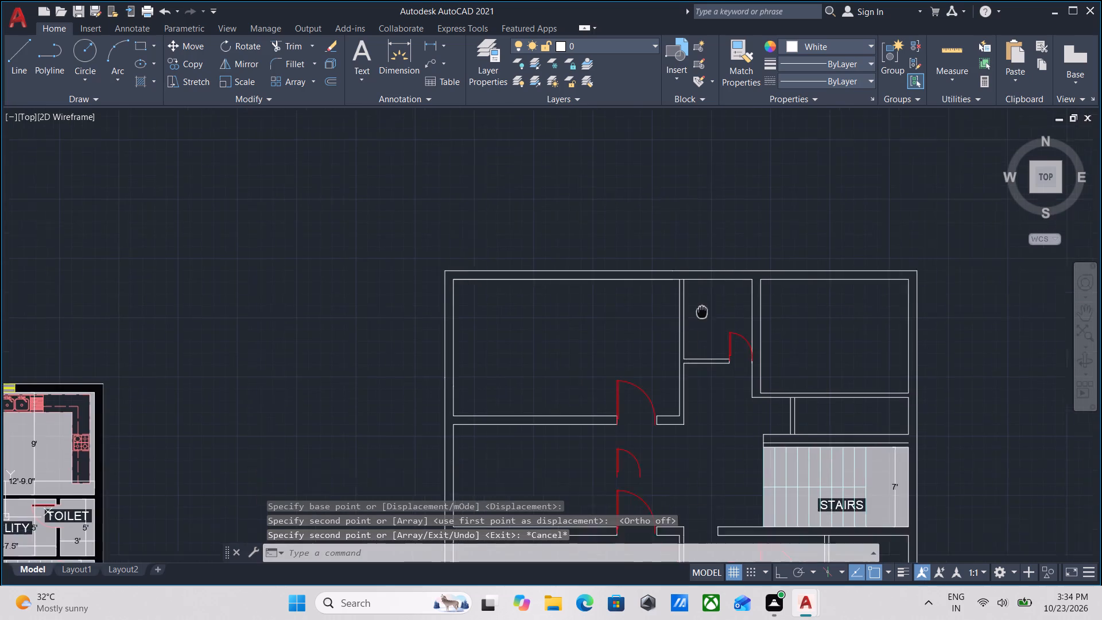
middle_drag(698, 289, 690, 181)
middle_drag(696, 365, 703, 254)
scroll(708, 396, up, 3)
click(766, 483)
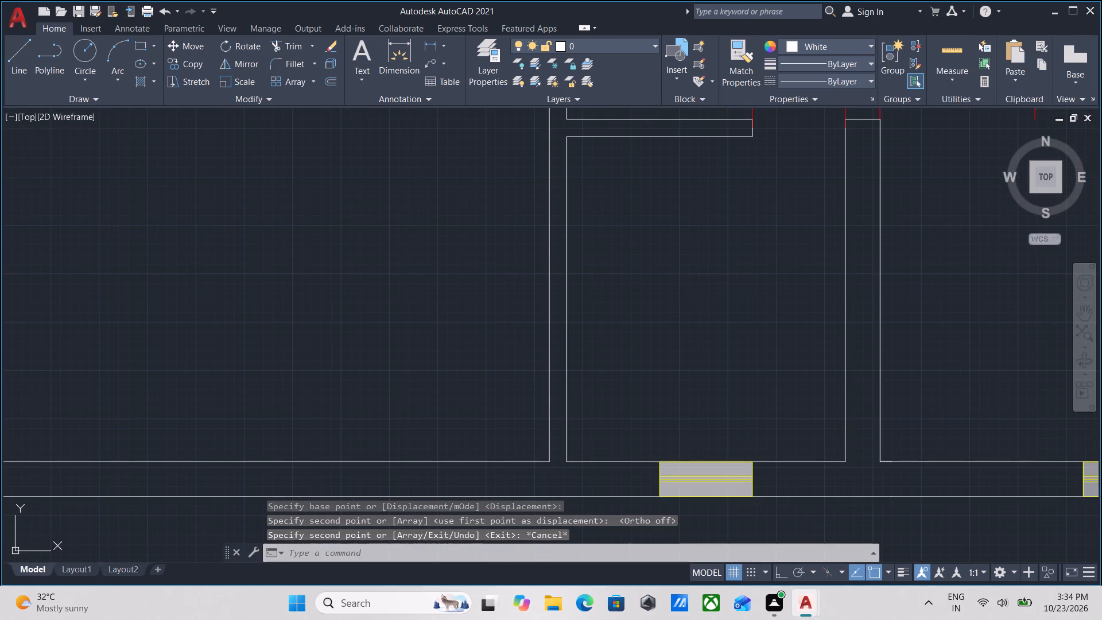
click(745, 477)
text(CO)
key(Return)
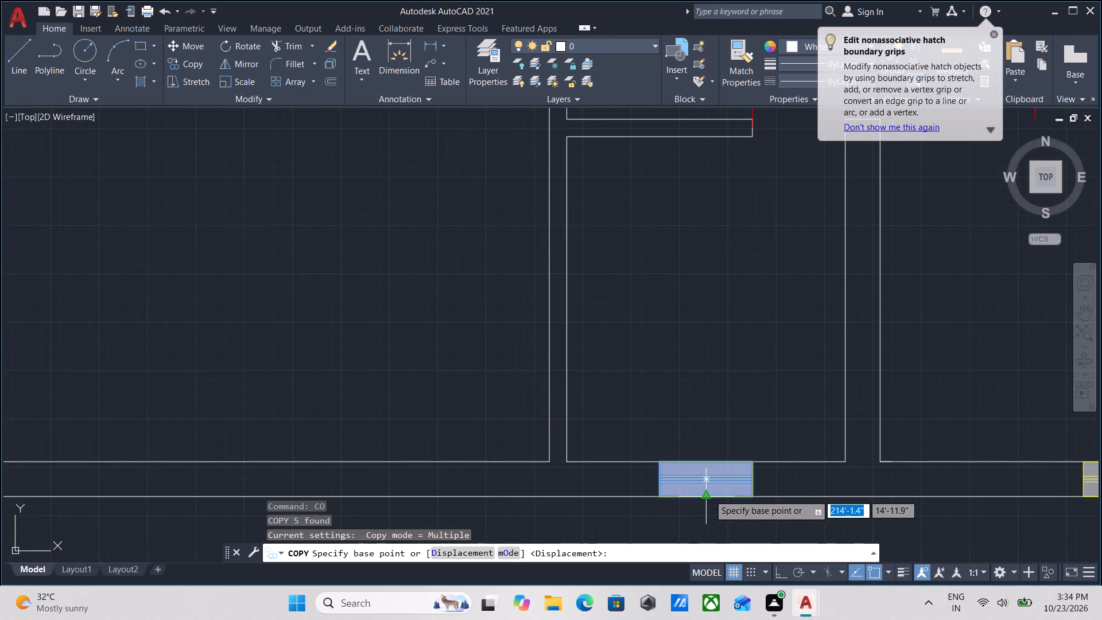
click(709, 494)
middle_drag(654, 188, 680, 392)
scroll(699, 232, down, 2)
middle_drag(699, 232, 698, 388)
scroll(675, 251, down, 2)
middle_drag(675, 250, 668, 392)
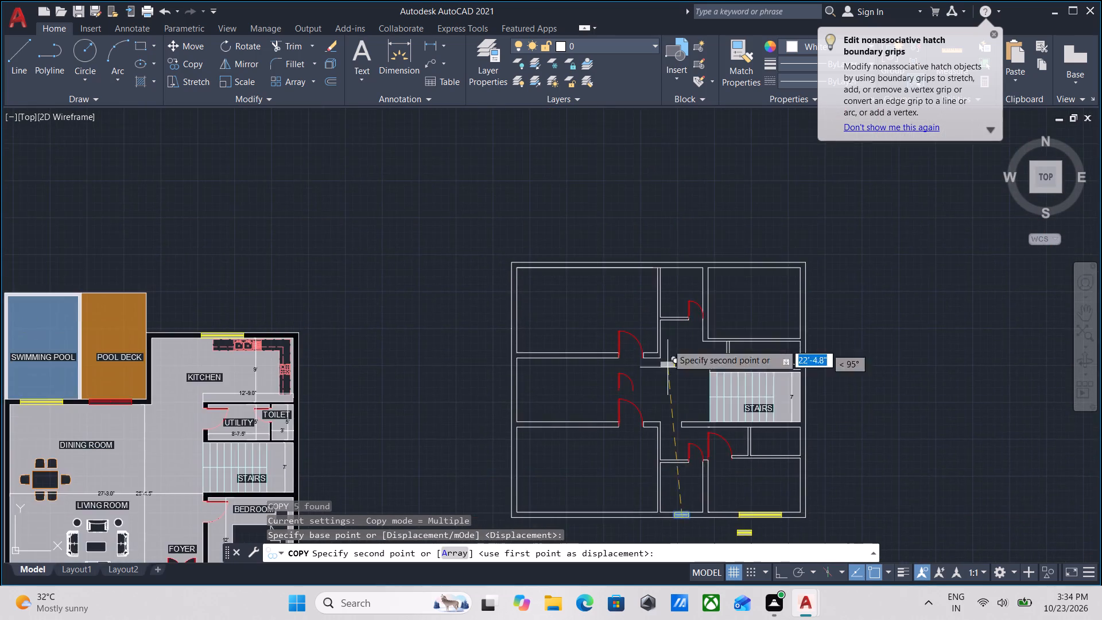
scroll(671, 252, up, 2)
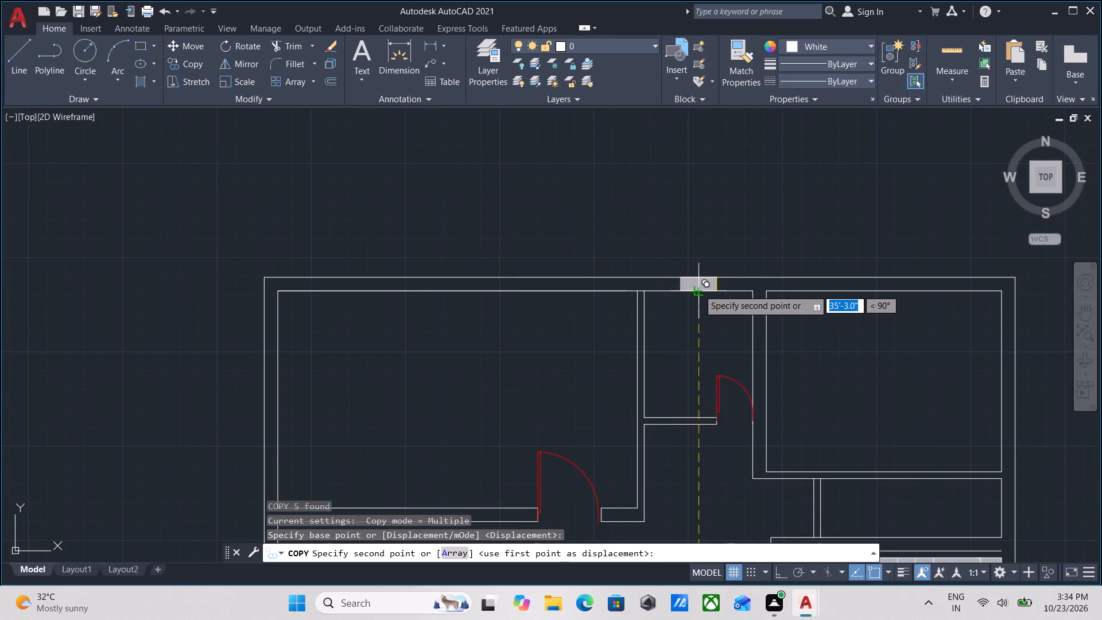
click(699, 289)
key(Escape)
Trim the inner north wall line where it crosses the end of the narrow north room's west partition.
scroll(652, 272, up, 3)
key(t)
key(r)
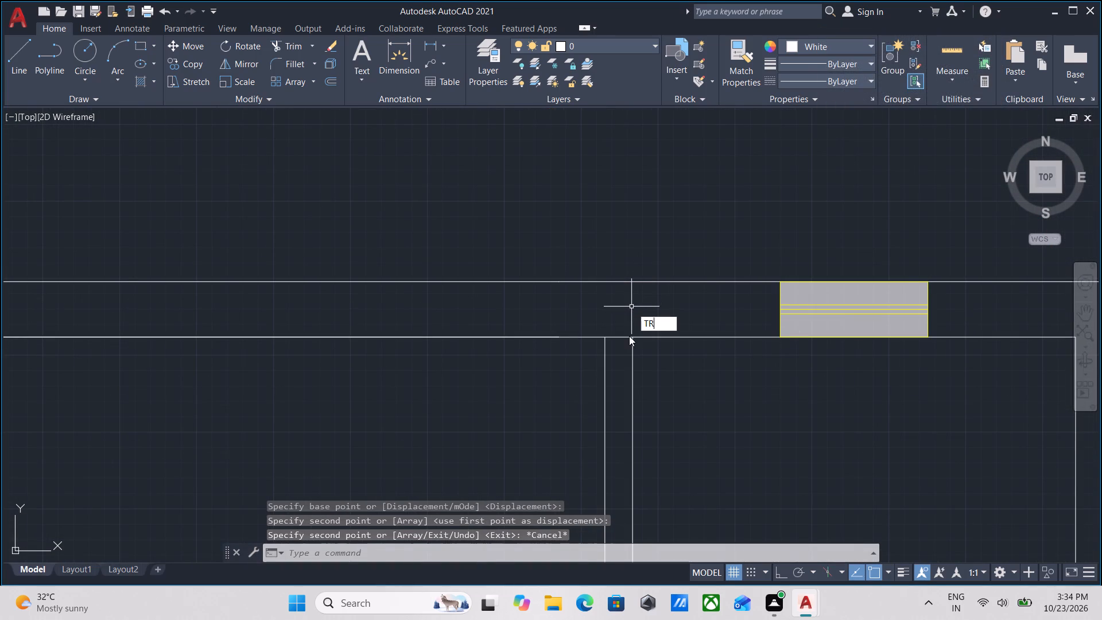
key(Return)
scroll(622, 351, up, 3)
click(623, 346)
click(616, 256)
key(Escape)
Copy the wide window from the southeast room's south wall into the northeast room's north wall.
scroll(616, 256, down, 5)
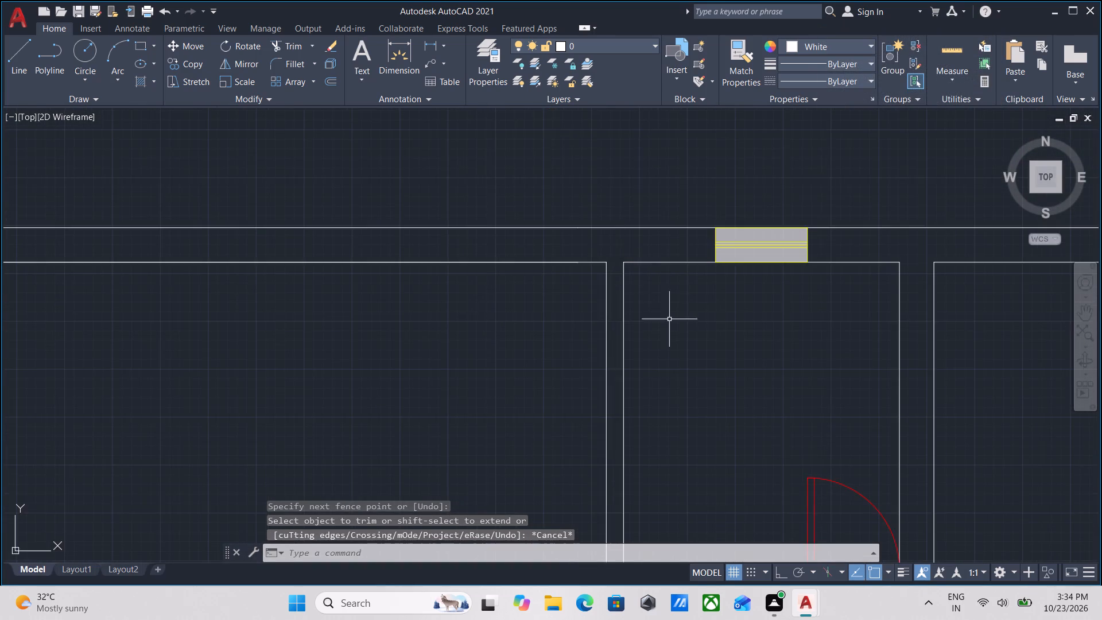
scroll(673, 325, down, 2)
middle_drag(673, 327, 618, 205)
scroll(683, 336, down, 1)
middle_drag(679, 325, 653, 219)
scroll(665, 310, down, 2)
middle_drag(665, 307, 688, 216)
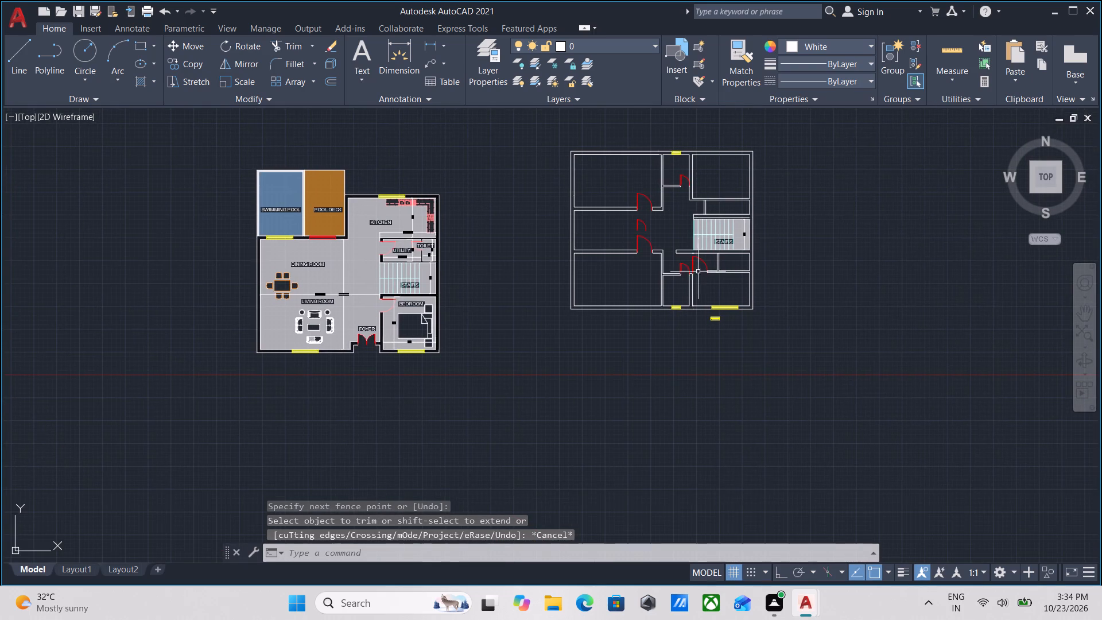
scroll(741, 343, up, 3)
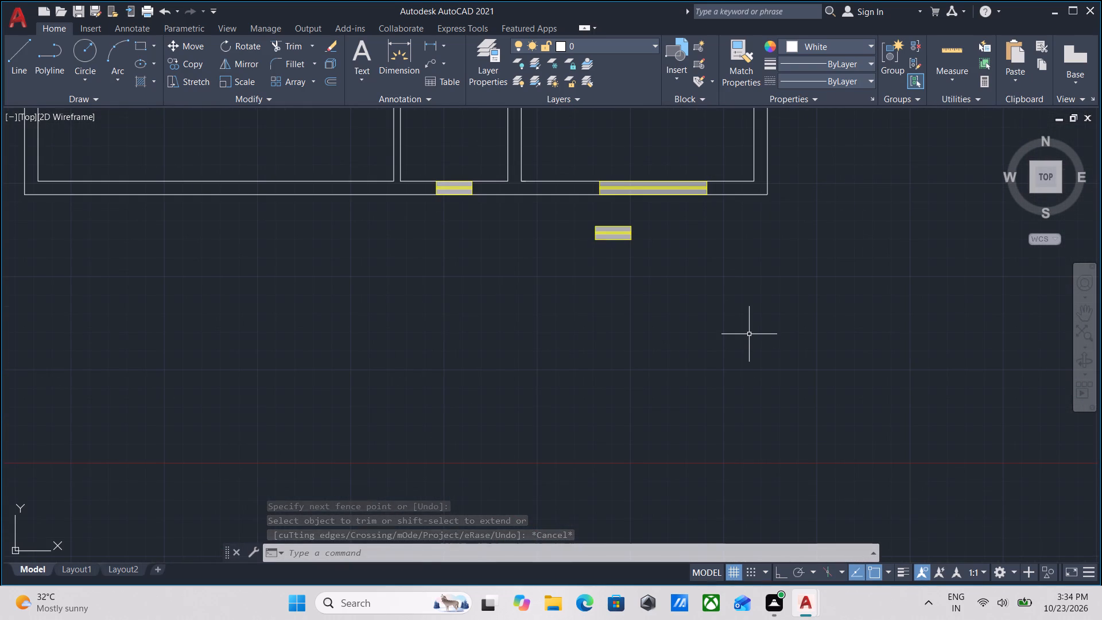
scroll(742, 315, up, 1)
middle_drag(732, 242, 730, 416)
scroll(678, 289, up, 1)
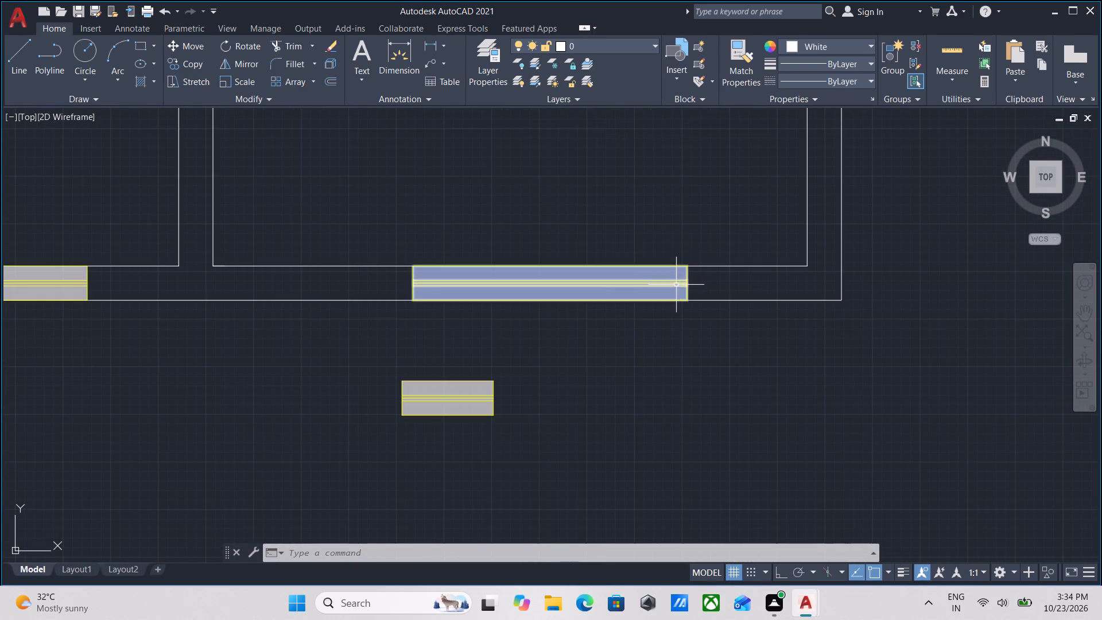
click(695, 281)
click(668, 289)
middle_drag(669, 297, 705, 322)
text(CO)
key(Return)
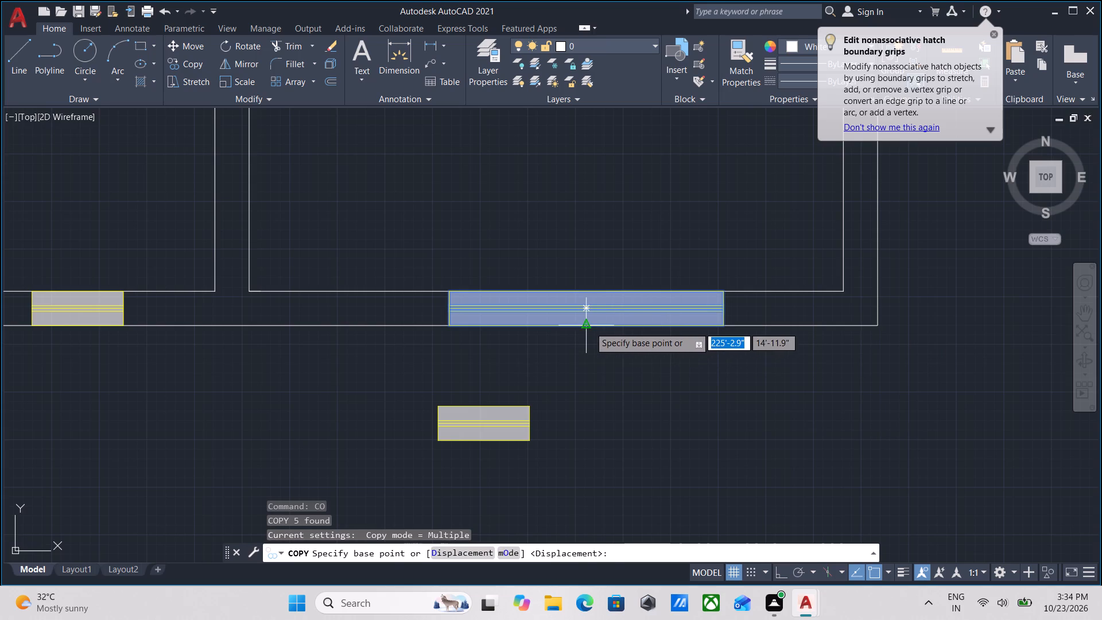
click(589, 327)
scroll(615, 124, down, 1)
middle_drag(615, 124, 685, 489)
scroll(668, 321, down, 2)
middle_drag(668, 321, 677, 464)
middle_drag(661, 278, 663, 332)
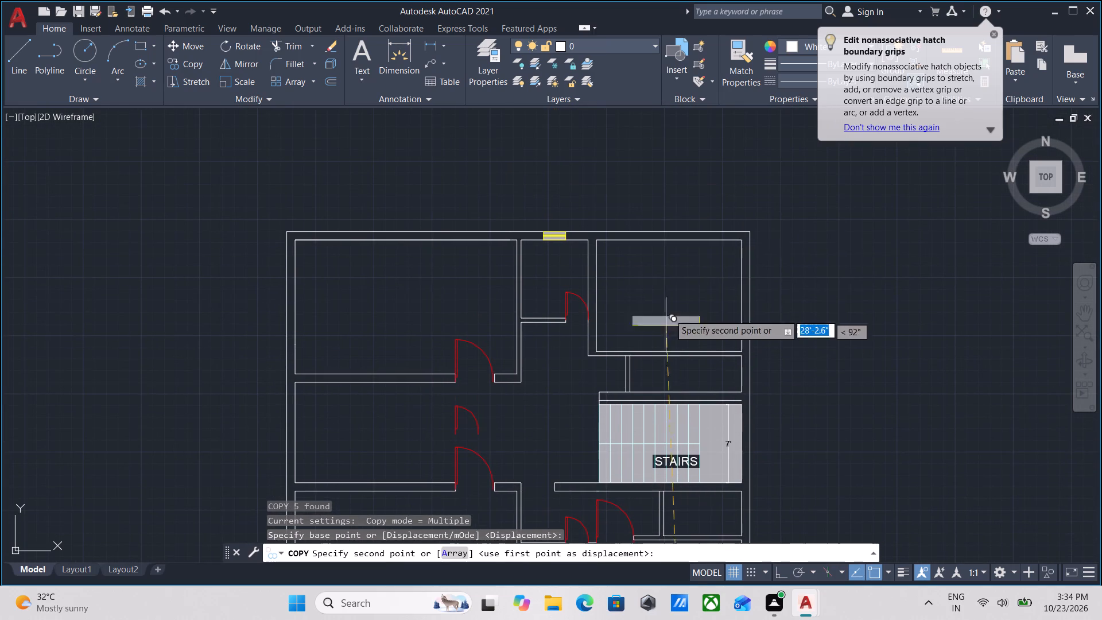
click(668, 238)
Place further copies of the wide window in the northwest room's north wall and the southwest room's south wall.
middle_drag(461, 239, 615, 257)
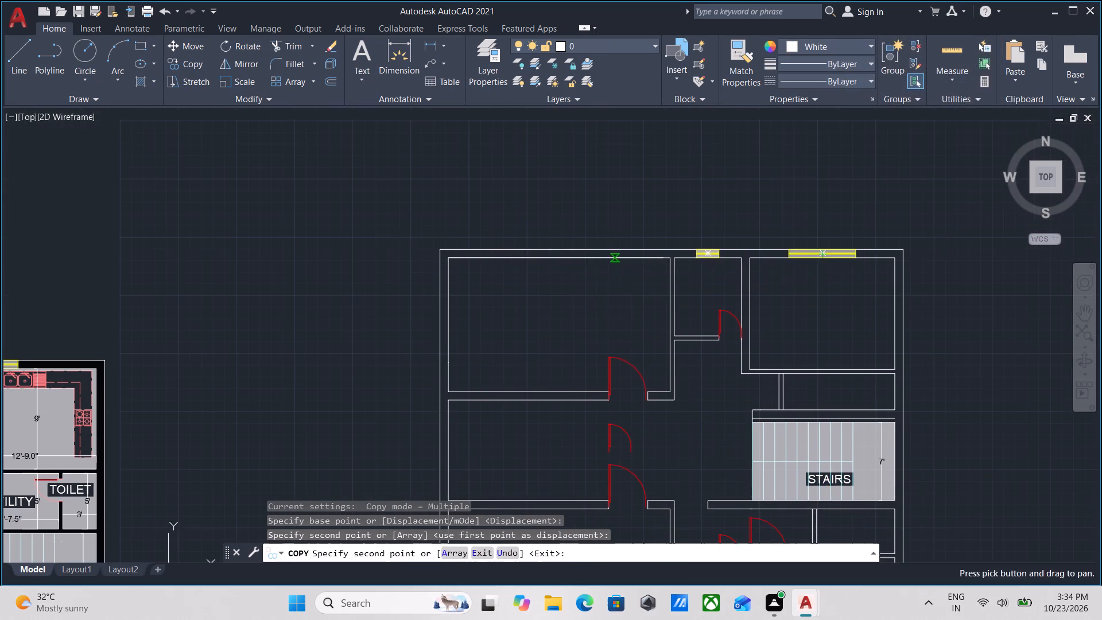
click(559, 259)
scroll(612, 269, down, 1)
middle_drag(575, 405, 575, 382)
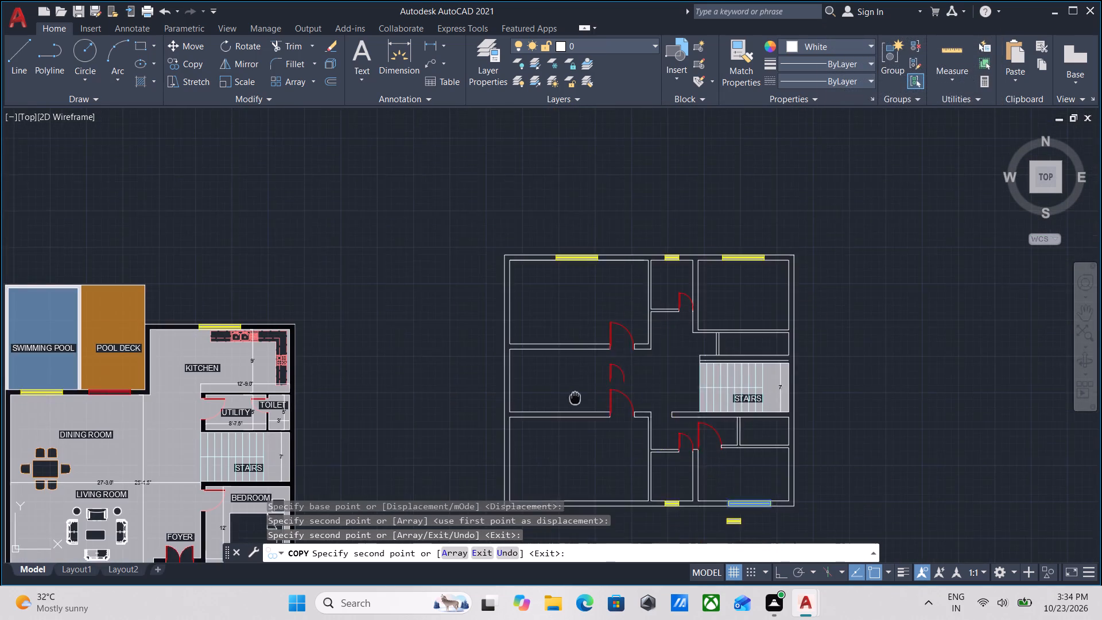
middle_drag(575, 382, 604, 229)
click(600, 331)
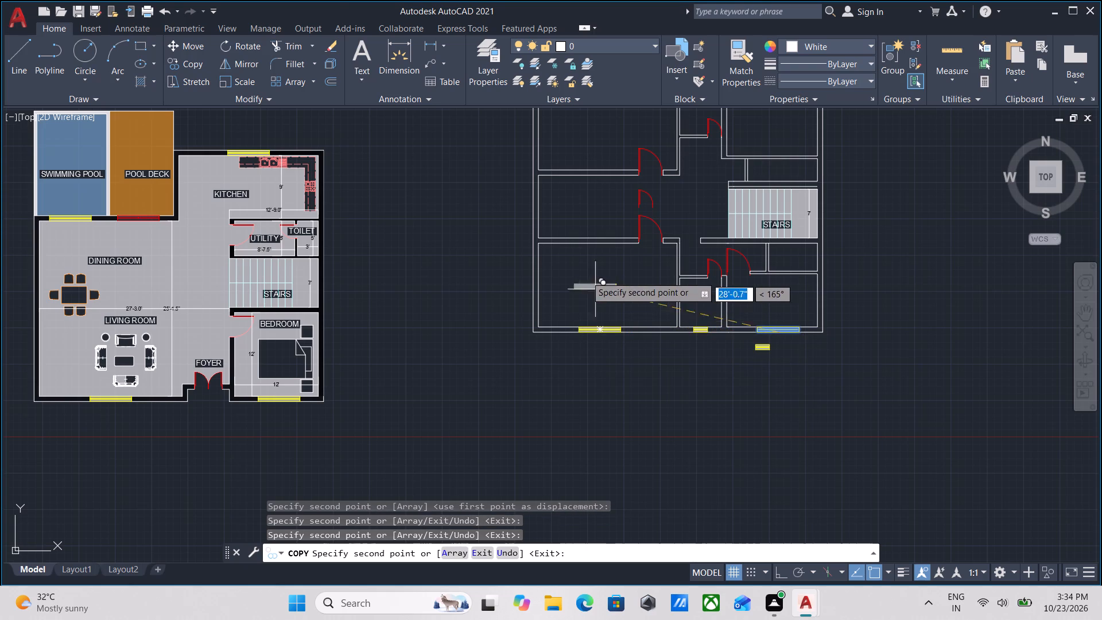
Place one more copy of the wide window in the empty space west of the second plan.
scroll(502, 266, down, 1)
middle_drag(502, 274, 506, 370)
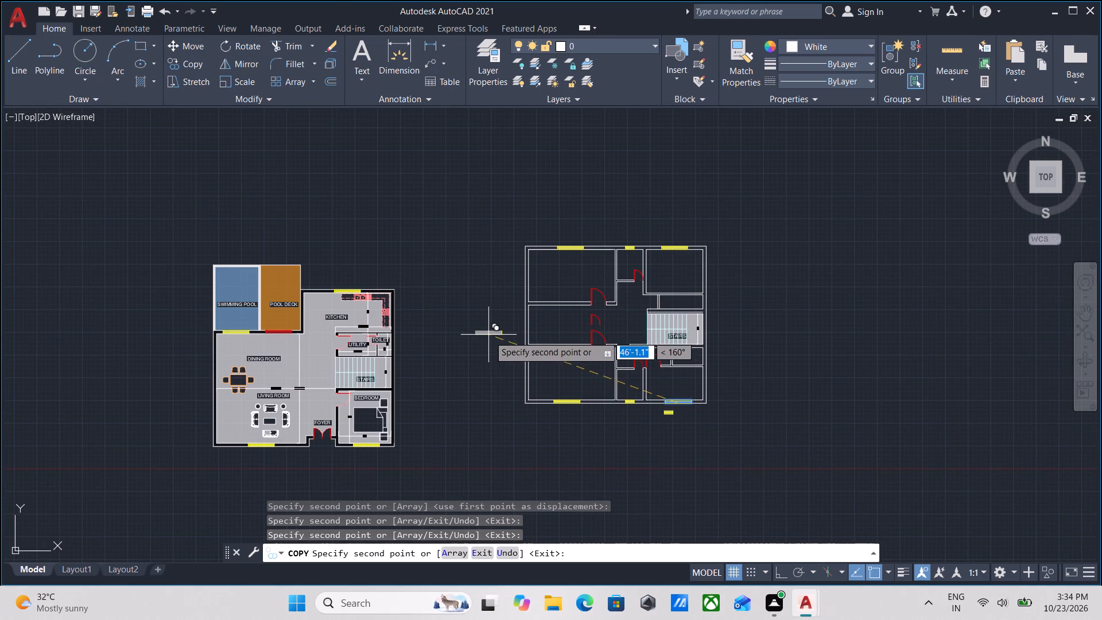
click(489, 339)
key(Escape)
Rotate the loose wide window 90° about its lower corner so it stands vertical, with Ortho on.
scroll(489, 338, up, 3)
drag(517, 291, 500, 308)
click(464, 362)
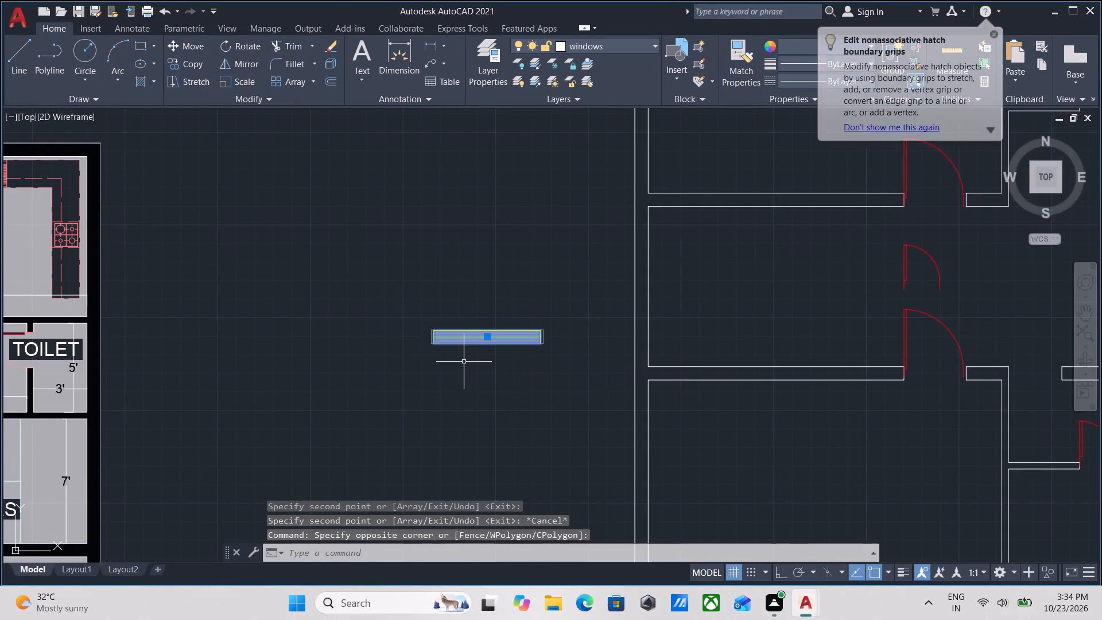
text(RO)
key(Return)
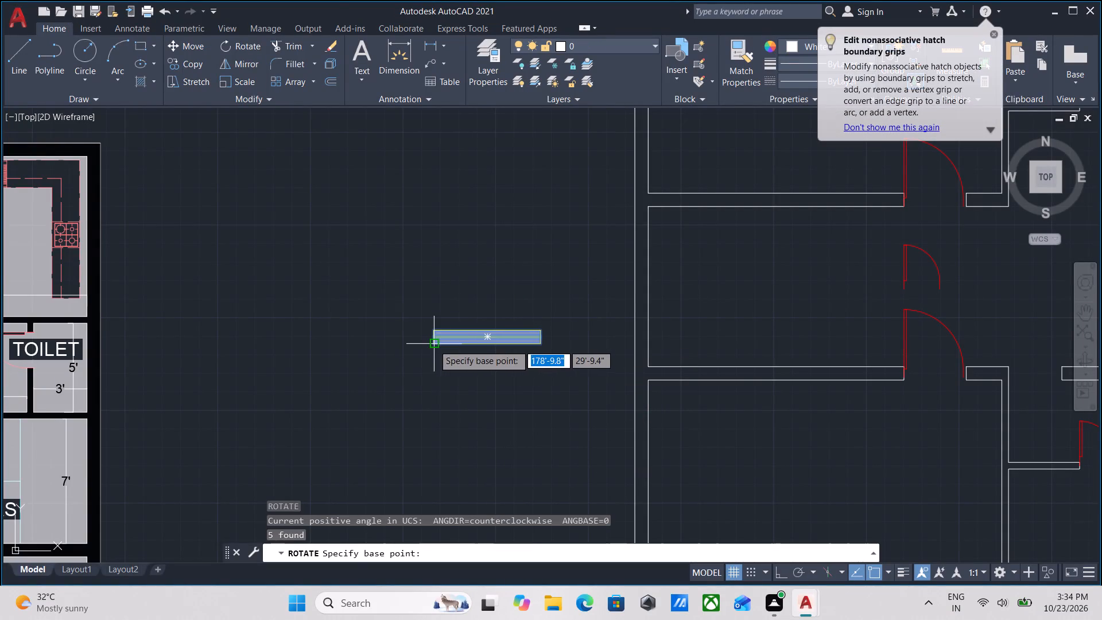
click(433, 344)
key(F8)
click(436, 247)
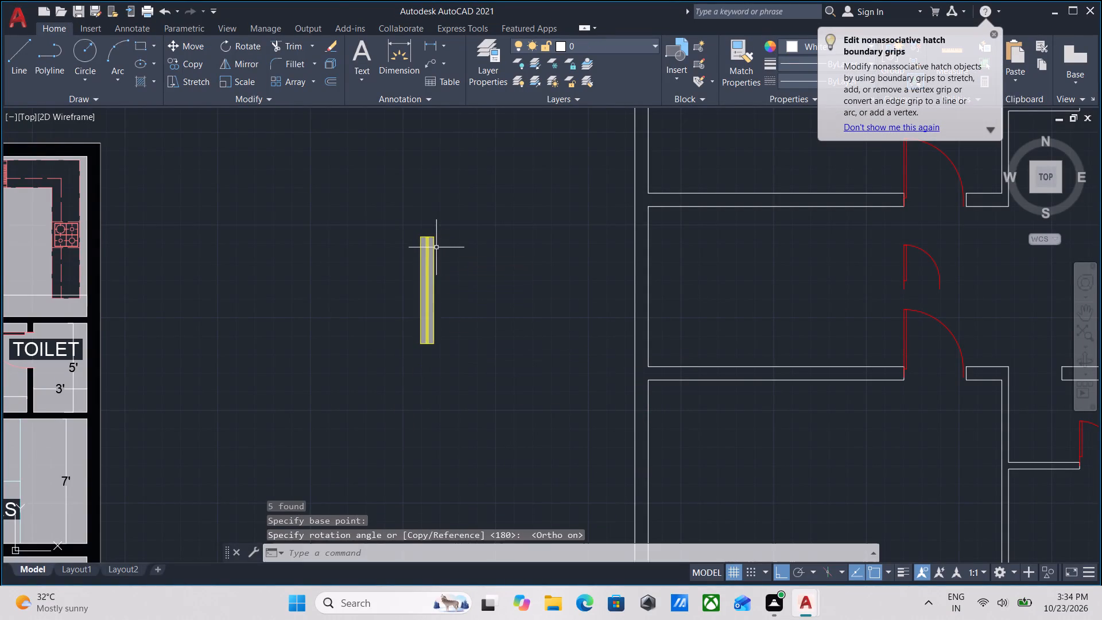
Move the vertical wide window by its side midpoint into the west wall of the middle west room, with Ortho off.
click(456, 361)
click(405, 313)
scroll(447, 358, up, 1)
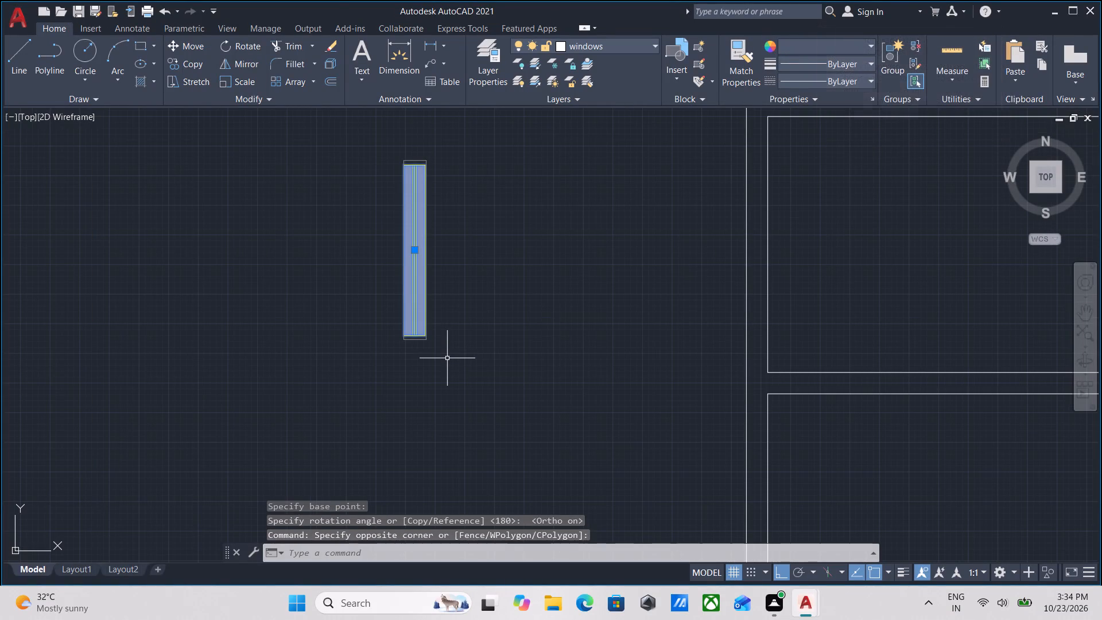
key(m)
key(Return)
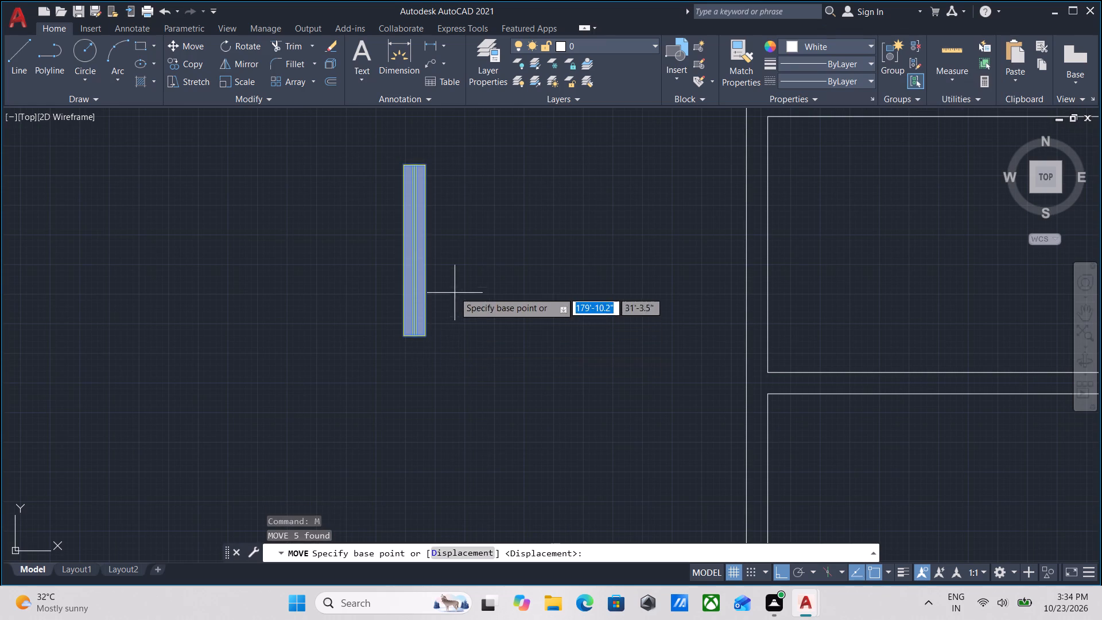
click(427, 253)
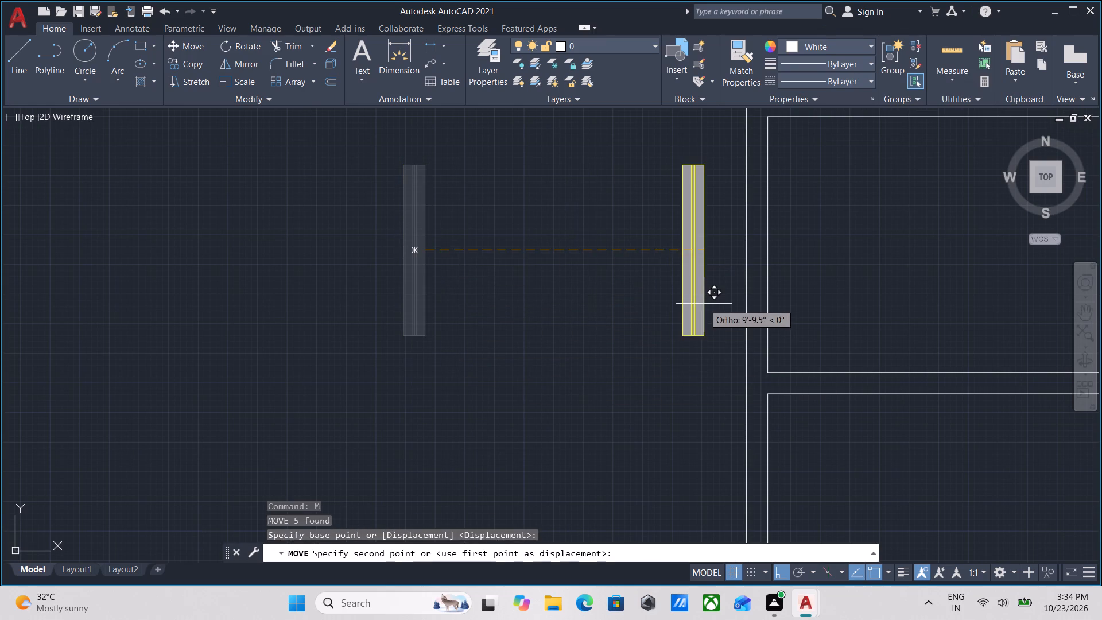
key(F8)
scroll(689, 306, down, 1)
middle_drag(688, 310, 649, 412)
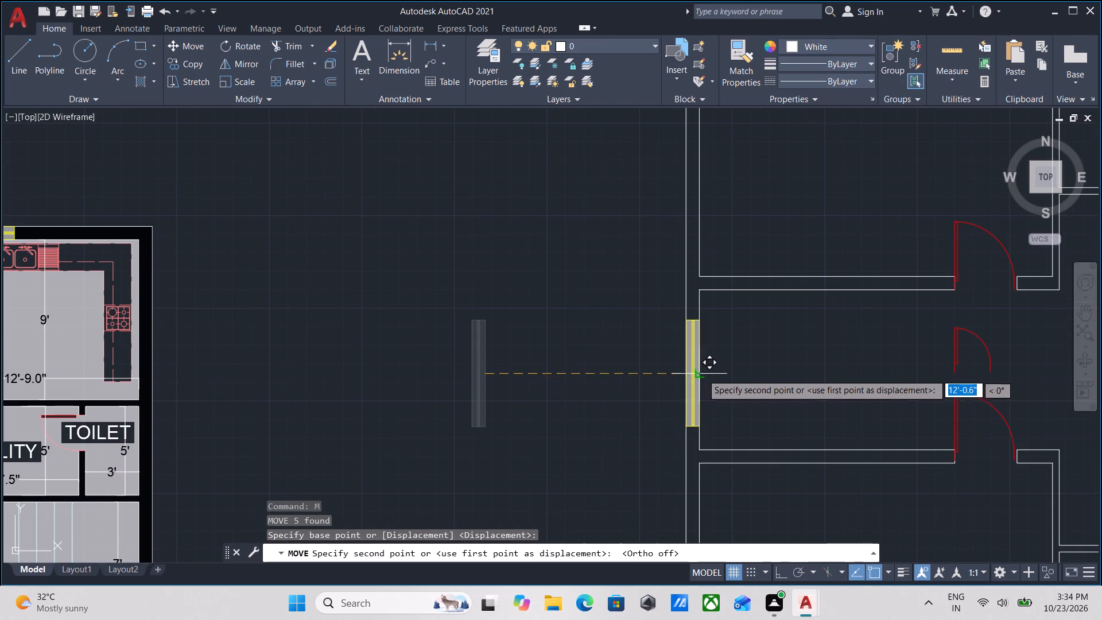
click(696, 365)
Rotate the loose small window below the south wall about its lower corner to vertical, with Ortho on.
scroll(759, 390, down, 1)
middle_drag(740, 367, 653, 263)
scroll(736, 305, down, 3)
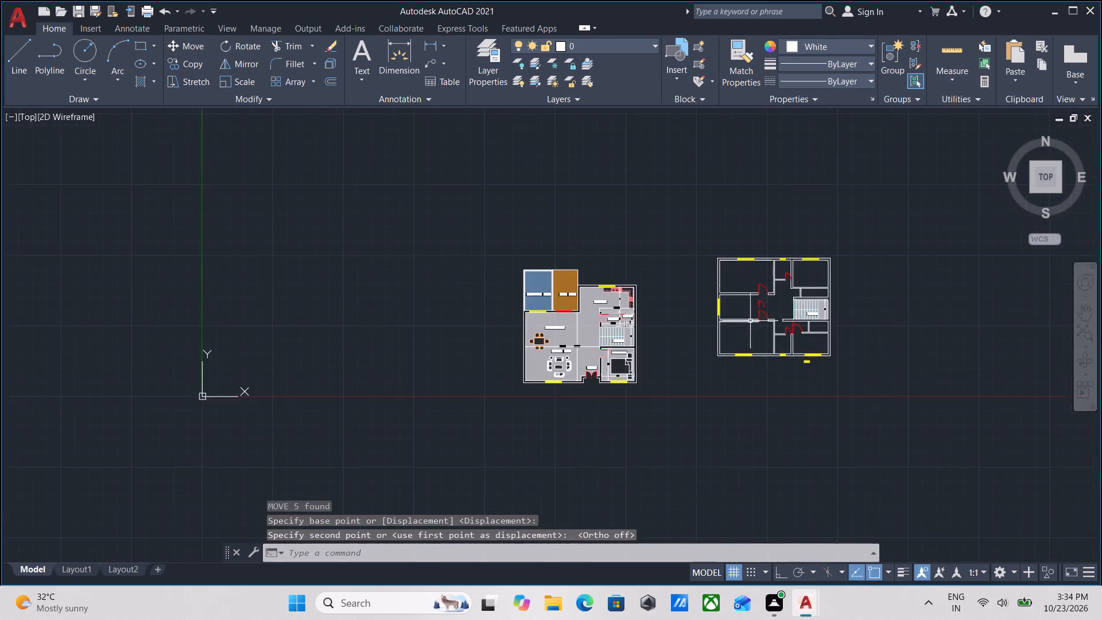
middle_drag(750, 321, 643, 277)
scroll(715, 312, up, 4)
scroll(679, 332, down, 2)
middle_drag(679, 332, 705, 438)
scroll(705, 455, up, 3)
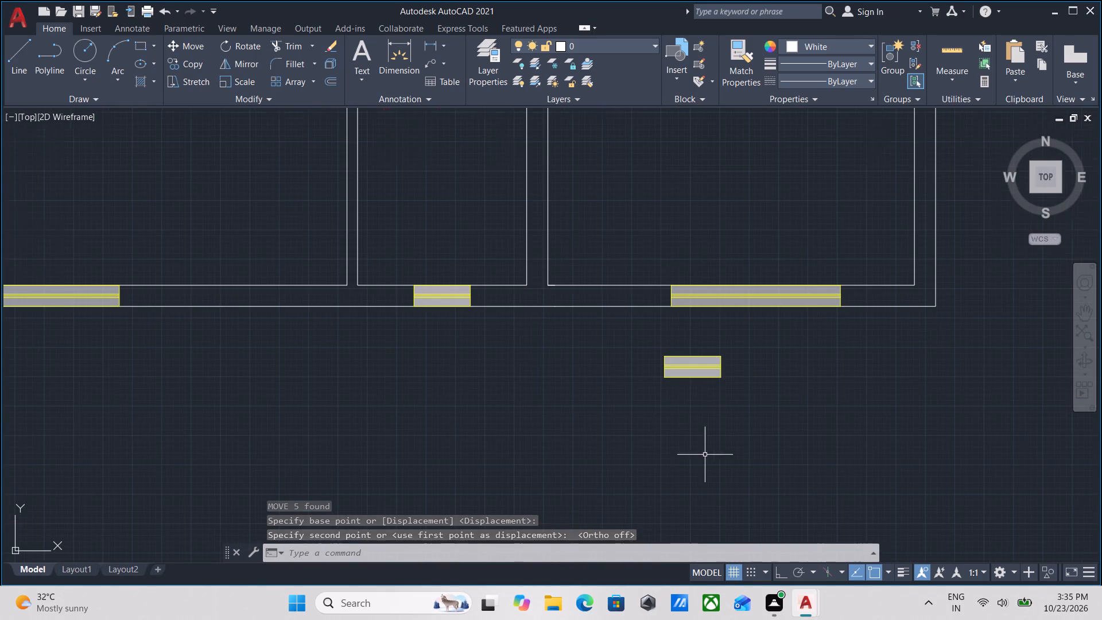
click(697, 373)
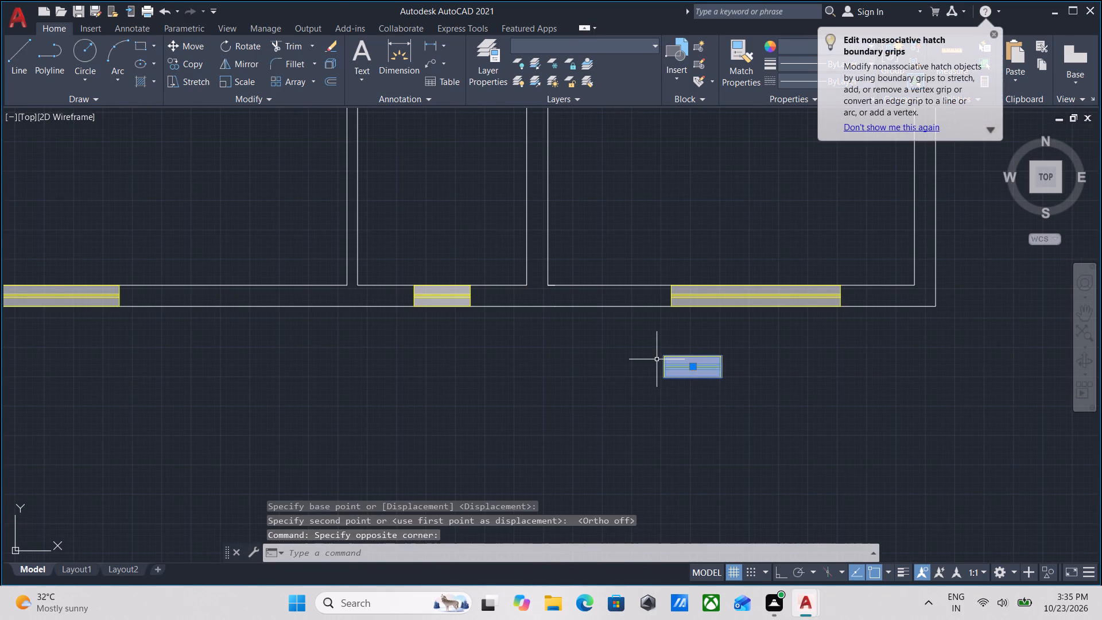
text(RO)
key(Return)
click(723, 380)
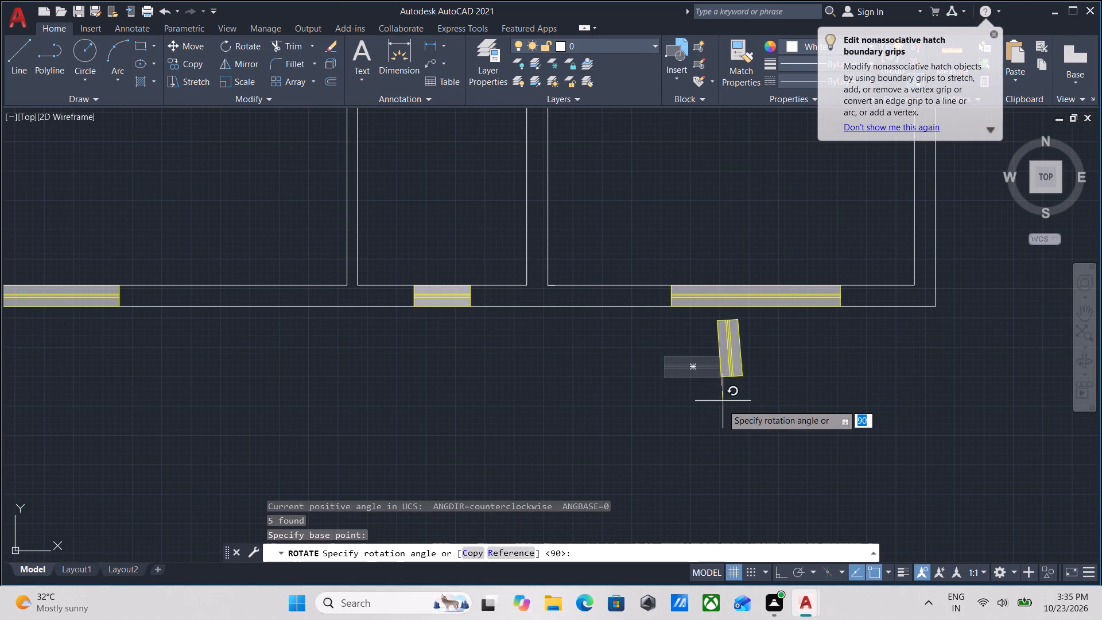
key(F8)
click(720, 435)
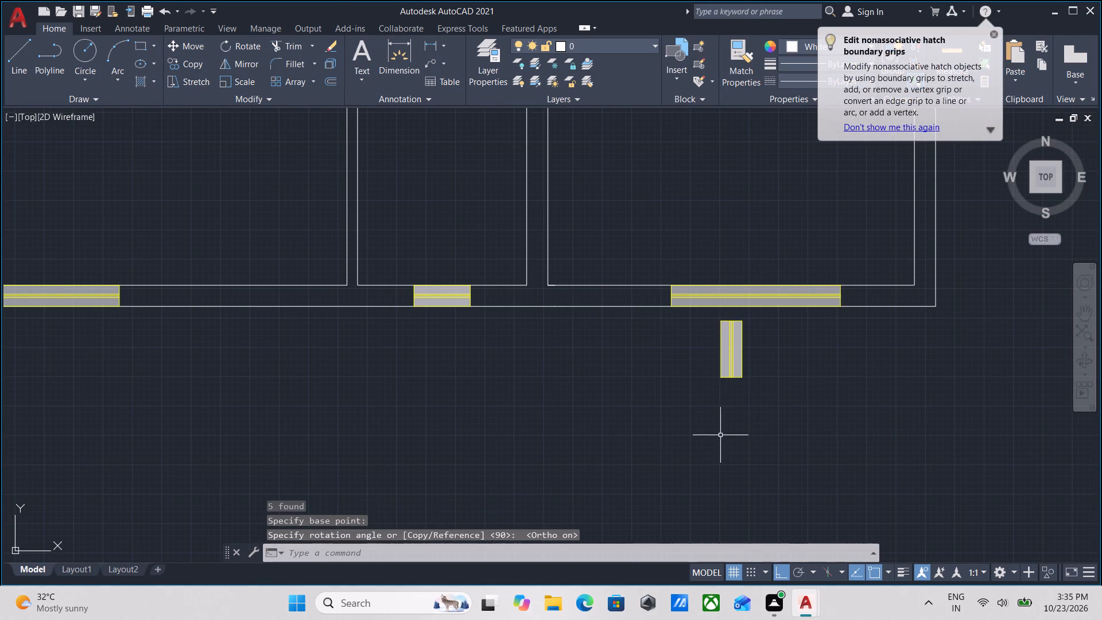
Move the vertical small window into the east wall of the small room south of the stairs, with Ortho off.
scroll(729, 421, down, 2)
middle_drag(729, 431, 743, 480)
scroll(751, 466, up, 1)
drag(763, 460, 762, 452)
click(720, 427)
scroll(731, 439, up, 2)
key(m)
key(Return)
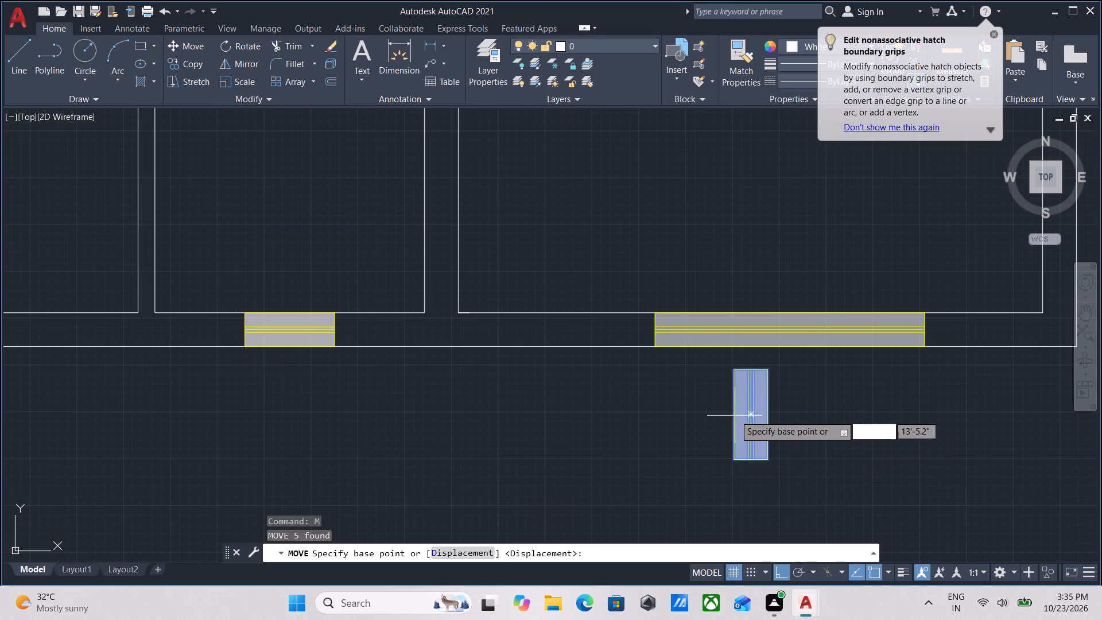
click(736, 413)
scroll(923, 410, down, 1)
middle_drag(918, 409, 735, 497)
key(F8)
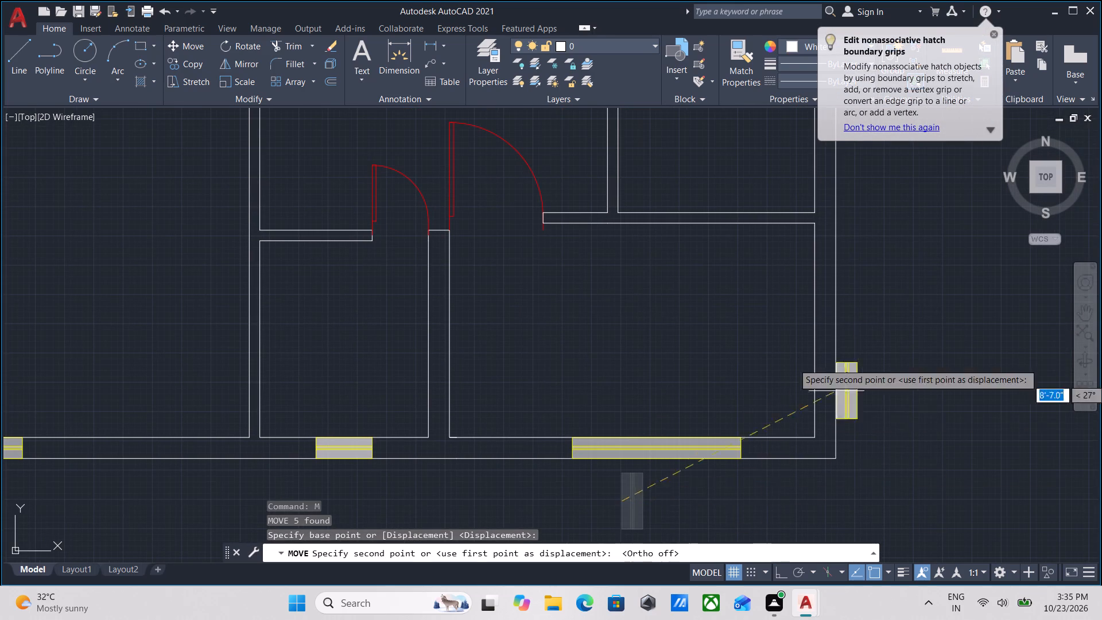
scroll(859, 348, down, 1)
middle_drag(859, 348, 818, 495)
click(794, 373)
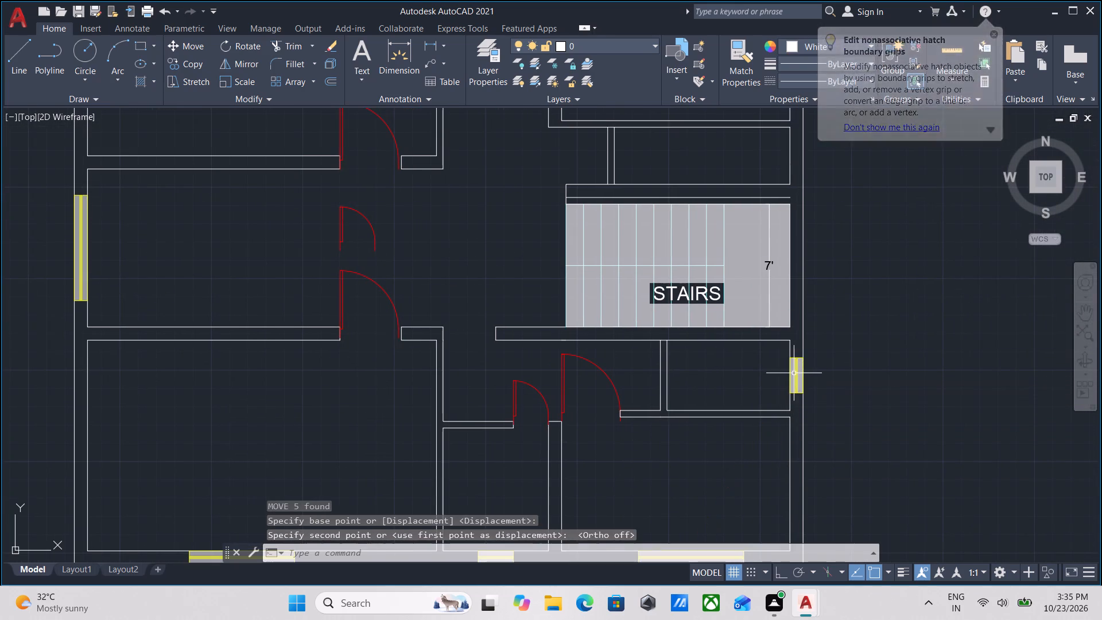
key(Escape)
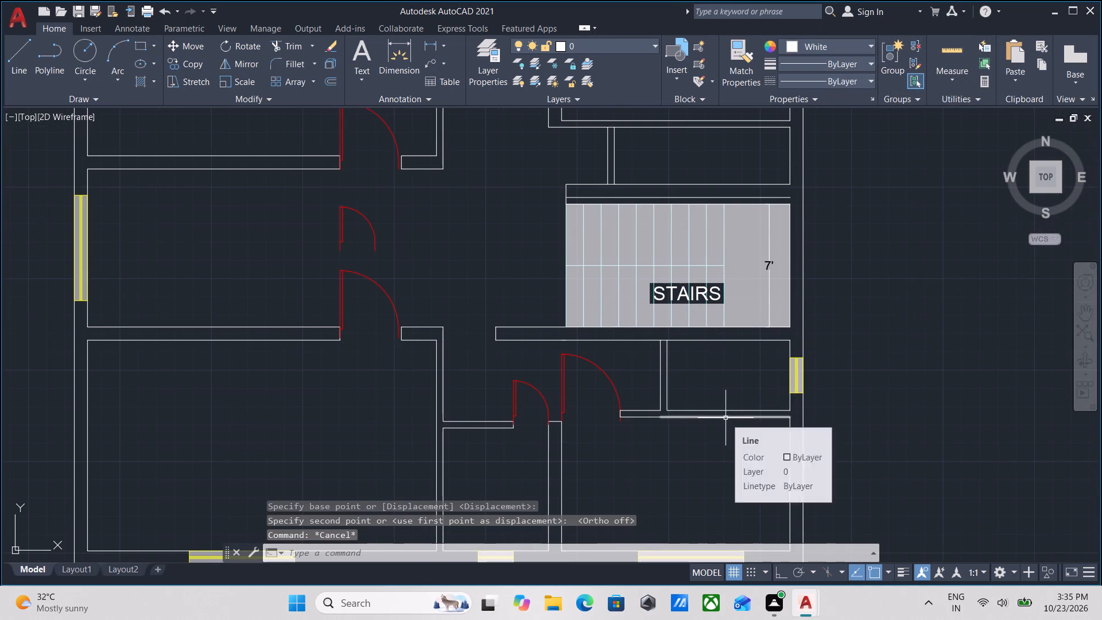
Draw a short line across the south wall of the small room below the stairs, at the wall's midpoint.
key(l)
key(Return)
scroll(721, 412, up, 2)
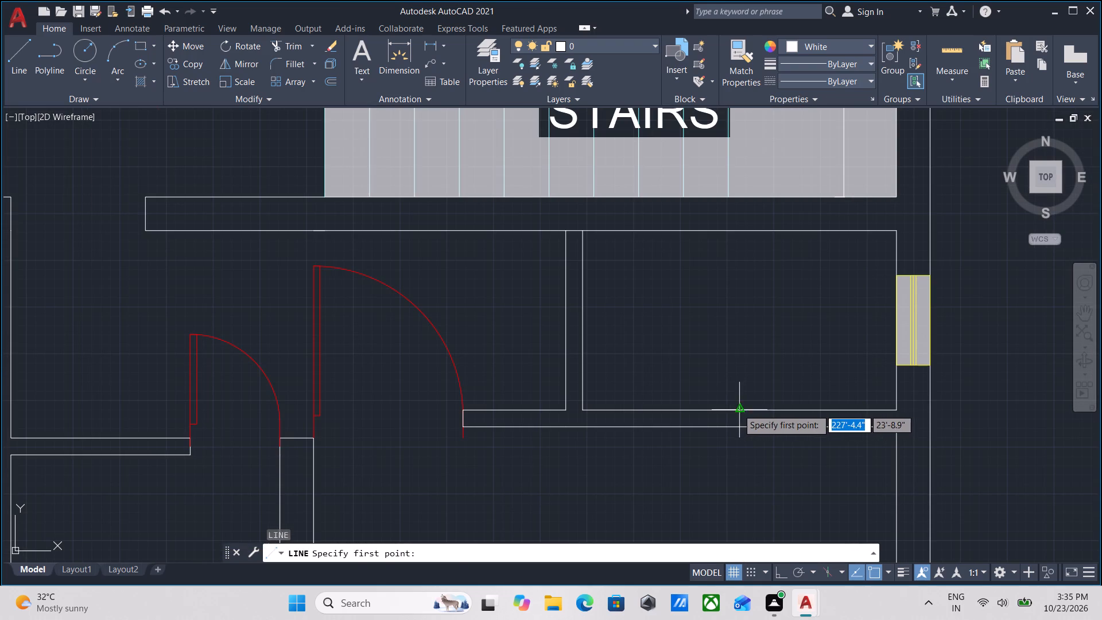
click(738, 409)
click(738, 430)
key(Escape)
Offset the short line across the wall by 1' to each side to mark the opening.
scroll(738, 430, up, 3)
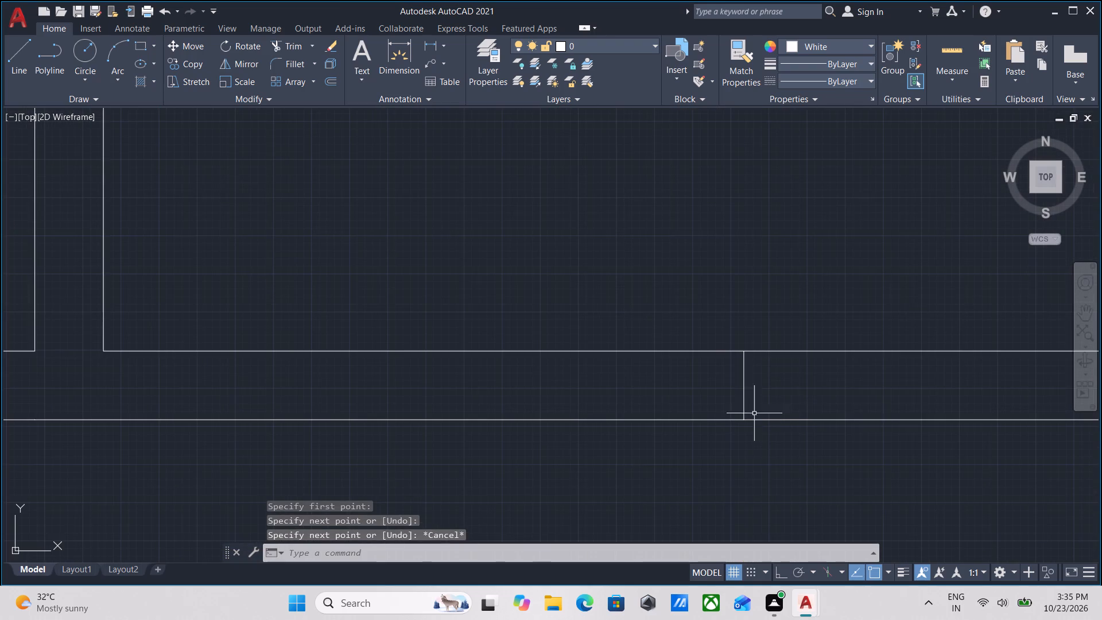
click(758, 404)
click(697, 366)
key(o)
key(Return)
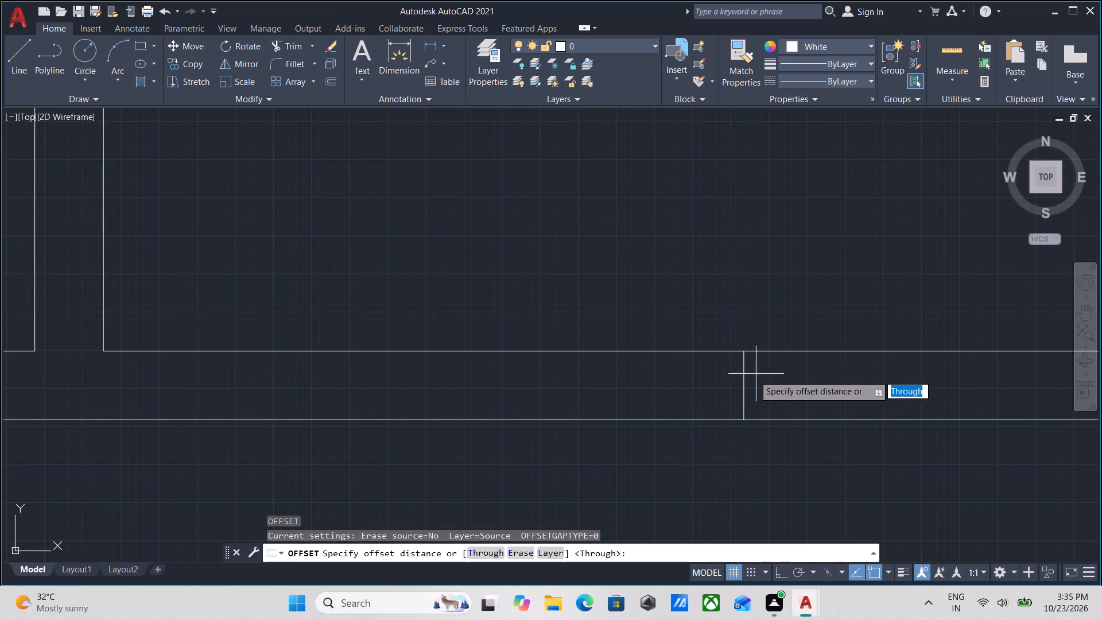
click(746, 386)
click(846, 389)
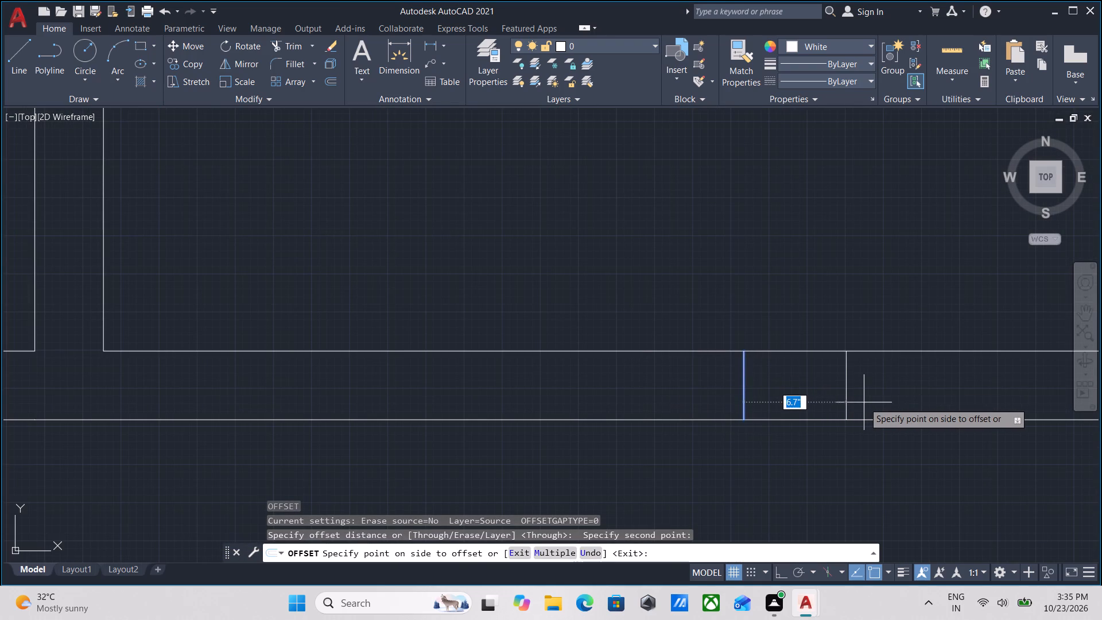
text(1')
key(Return)
scroll(864, 402, down, 1)
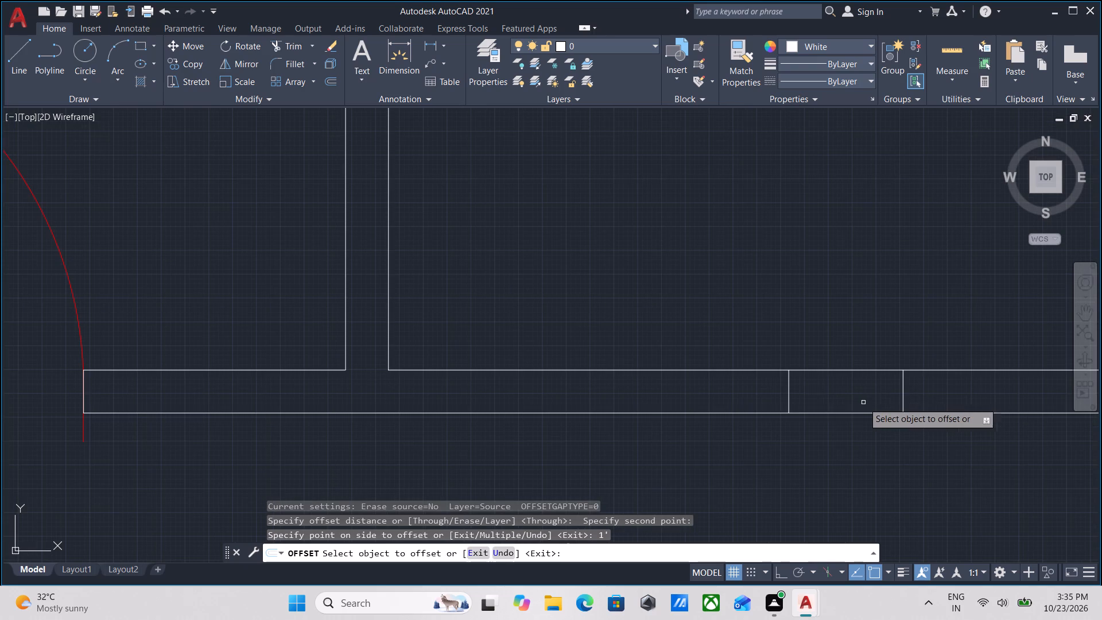
click(789, 393)
text(1')
key(Return)
key(Escape)
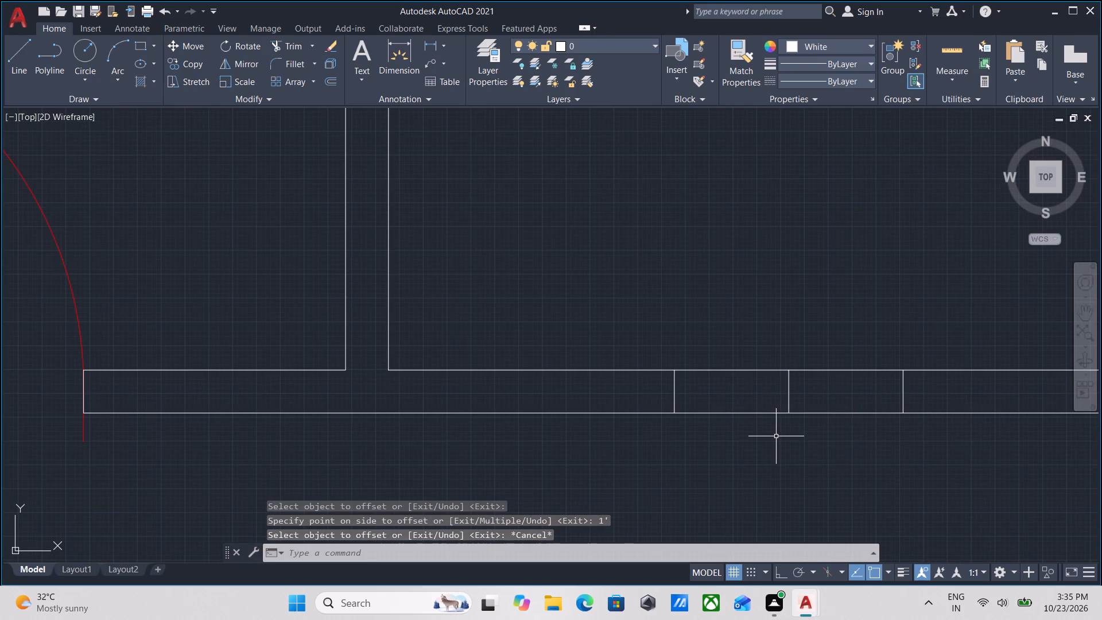
Trim both wall lines between the two offset lines to open a 2' gap in the wall.
text(TR)
key(Return)
click(776, 436)
click(752, 315)
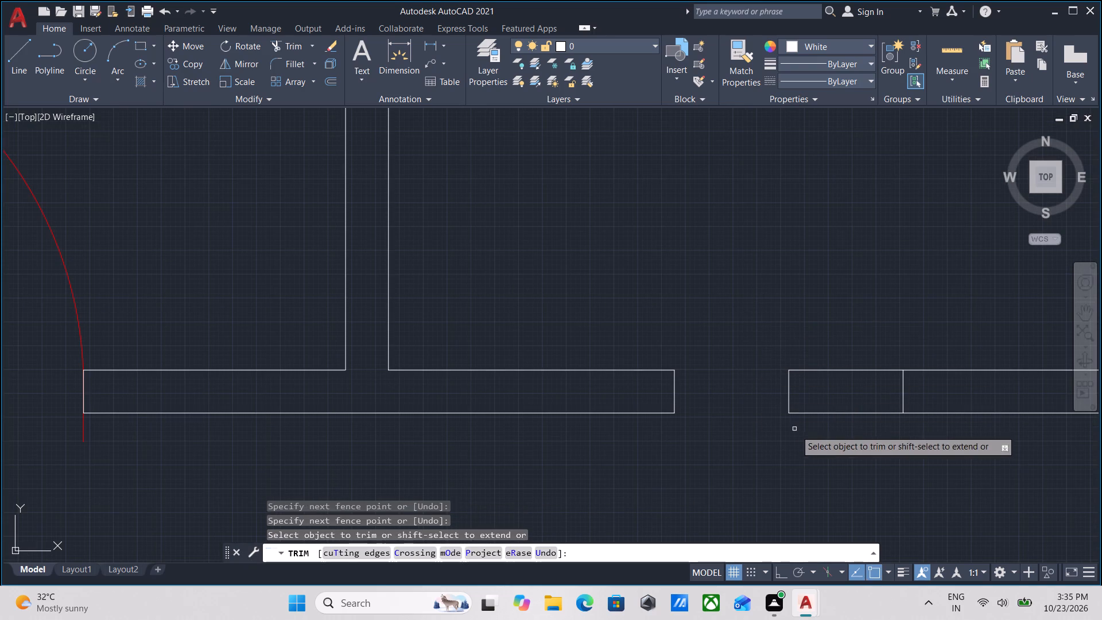
drag(810, 447, 813, 435)
click(814, 330)
key(Escape)
Erase the leftover midpoint line in the new opening in the south wall of the small room below the stairs.
click(822, 386)
click(752, 393)
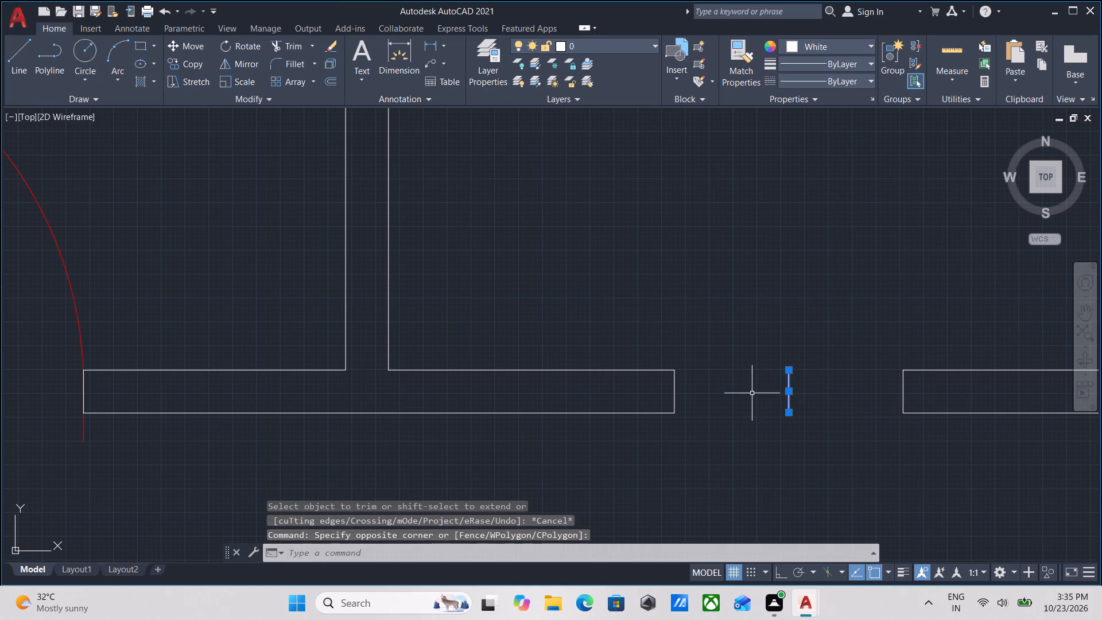
right_click(752, 393)
click(198, 0)
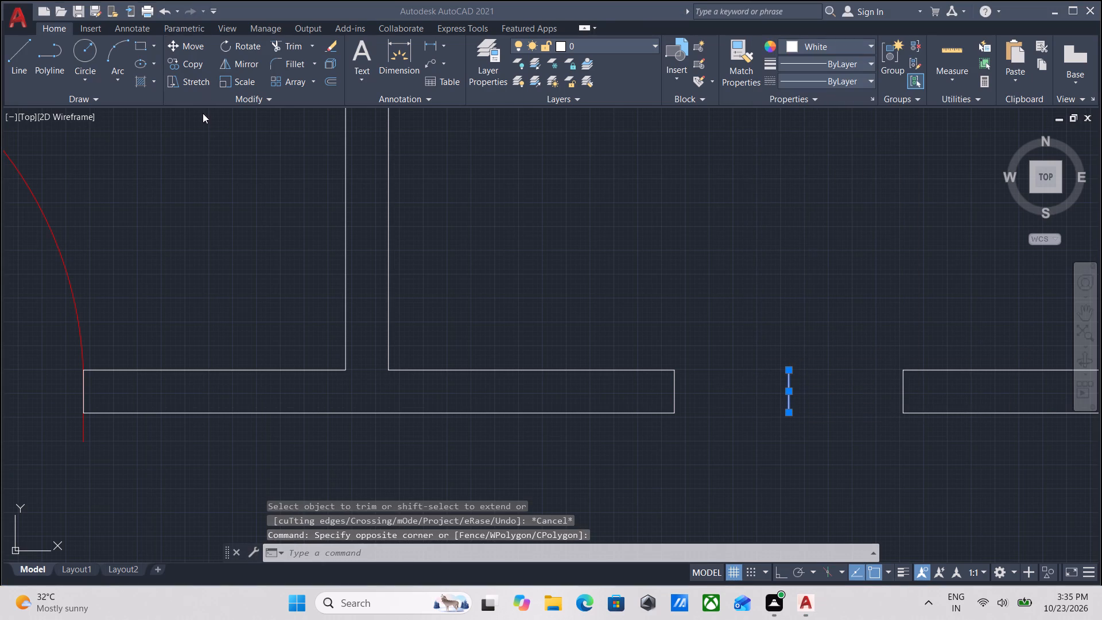
scroll(507, 322, down, 3)
key(Escape)
scroll(554, 332, up, 2)
right_click(589, 278)
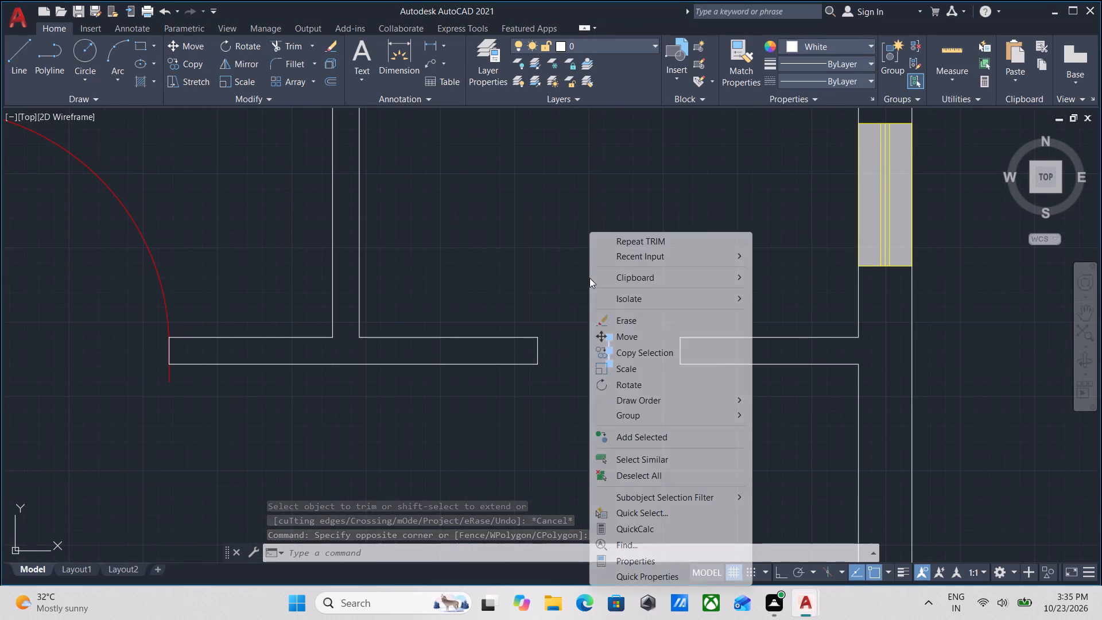
click(637, 320)
Copy the small door from the neighbouring room into the 2' opening of the small room south of the stairs.
scroll(629, 321, down, 3)
middle_drag(629, 321, 640, 366)
scroll(346, 379, up, 1)
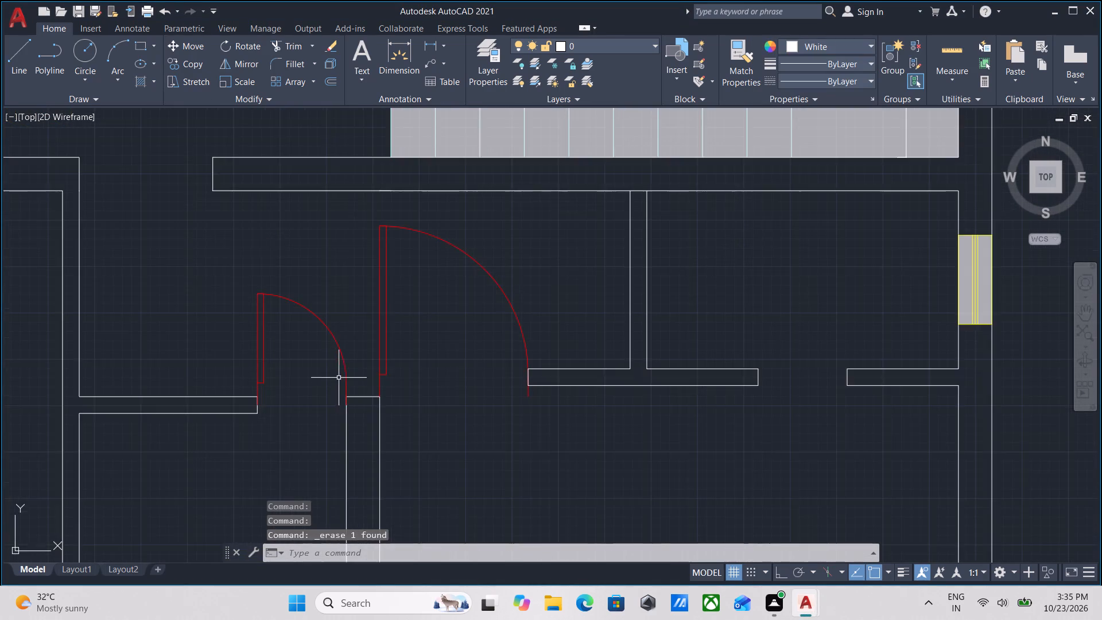
middle_drag(337, 378, 395, 351)
click(398, 309)
click(366, 331)
text(CO)
key(Return)
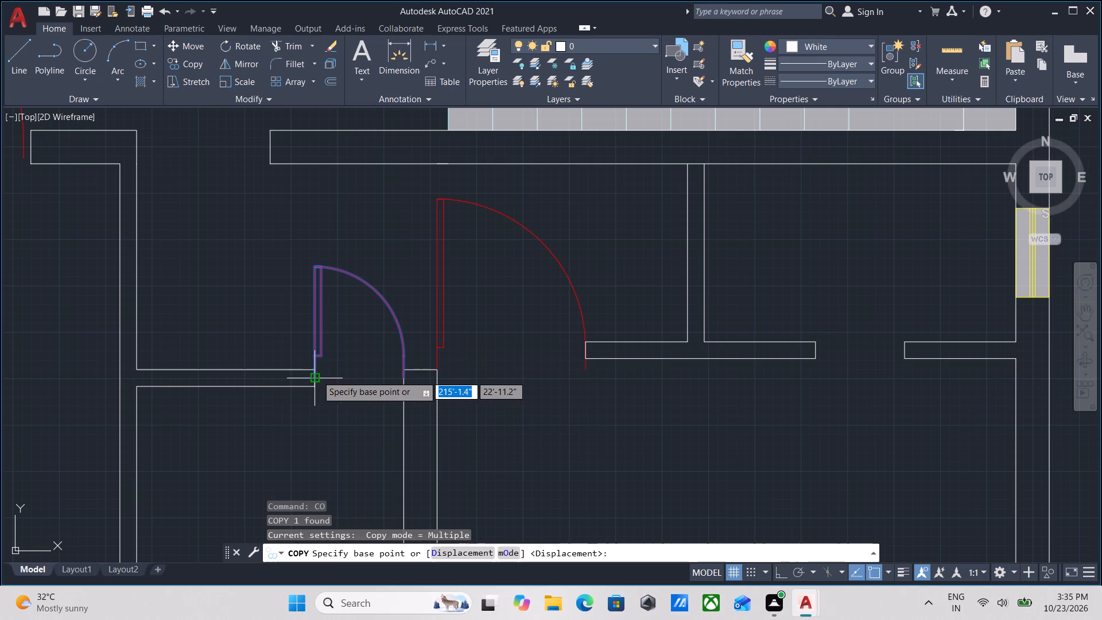
click(317, 375)
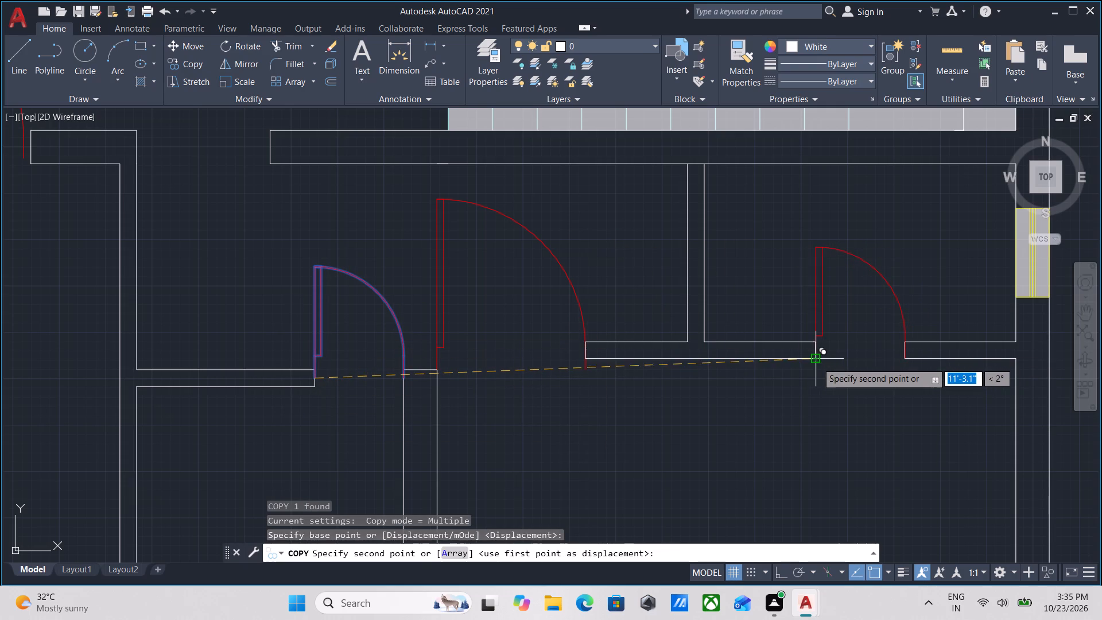
click(817, 362)
scroll(614, 359, down, 2)
middle_drag(617, 362, 714, 392)
scroll(488, 358, down, 2)
middle_drag(489, 358, 589, 366)
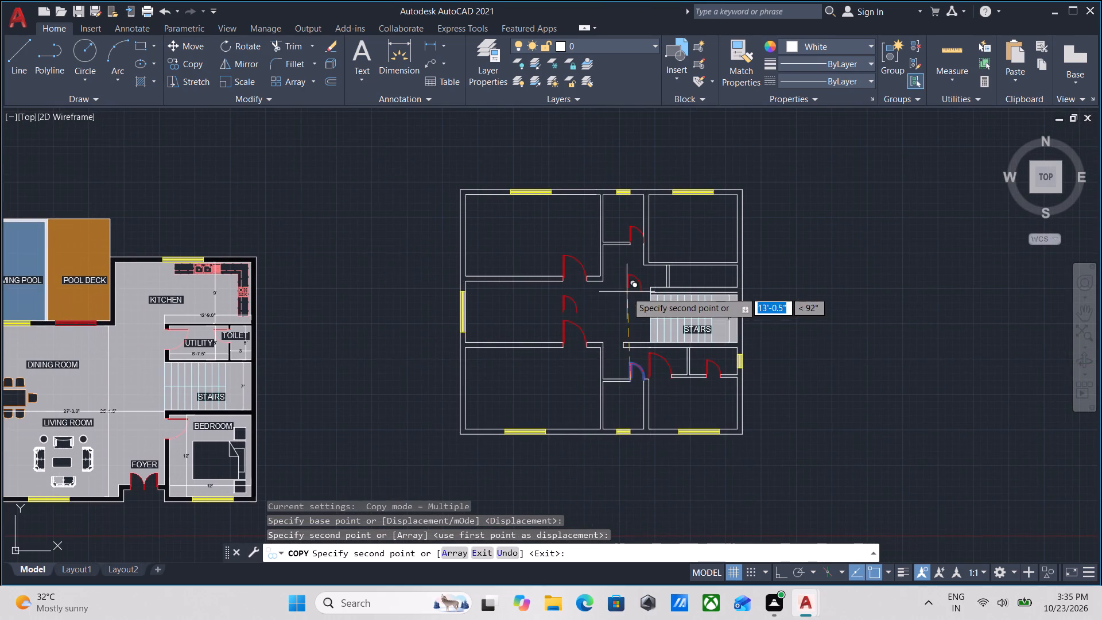
scroll(611, 324, up, 1)
scroll(639, 286, down, 2)
middle_drag(639, 288, 626, 337)
scroll(660, 307, up, 3)
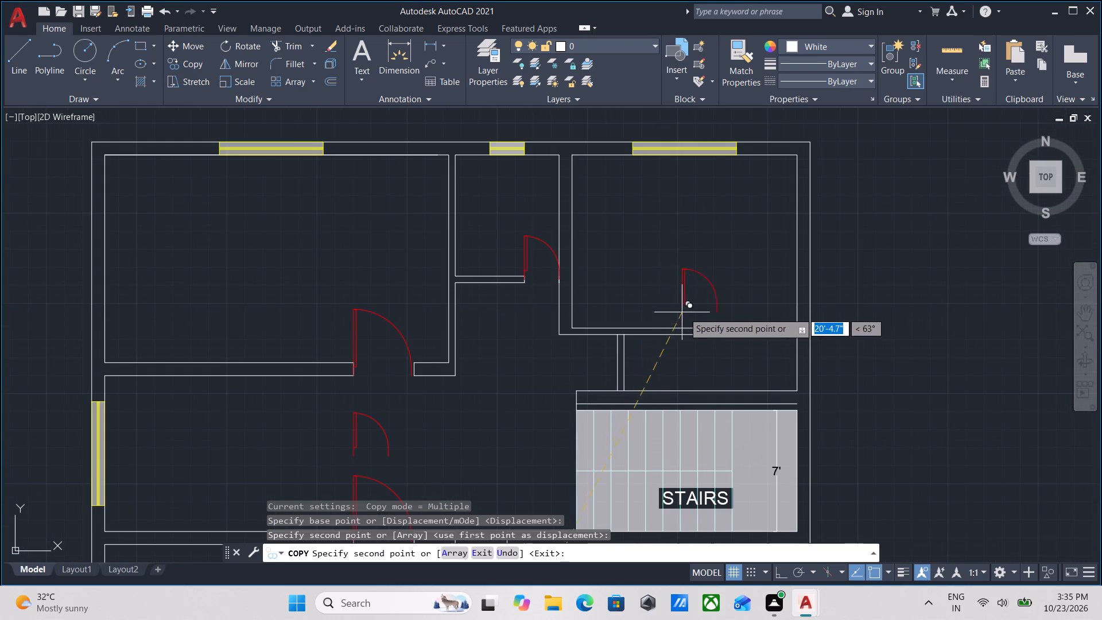
key(Escape)
Trim the wall line between the two partition lines where the short partition meets the wall north of the stairs.
scroll(618, 356, up, 1)
scroll(612, 359, down, 1)
middle_drag(612, 359, 608, 370)
scroll(614, 365, up, 2)
middle_drag(614, 364, 612, 374)
text(TR)
key(Return)
click(610, 355)
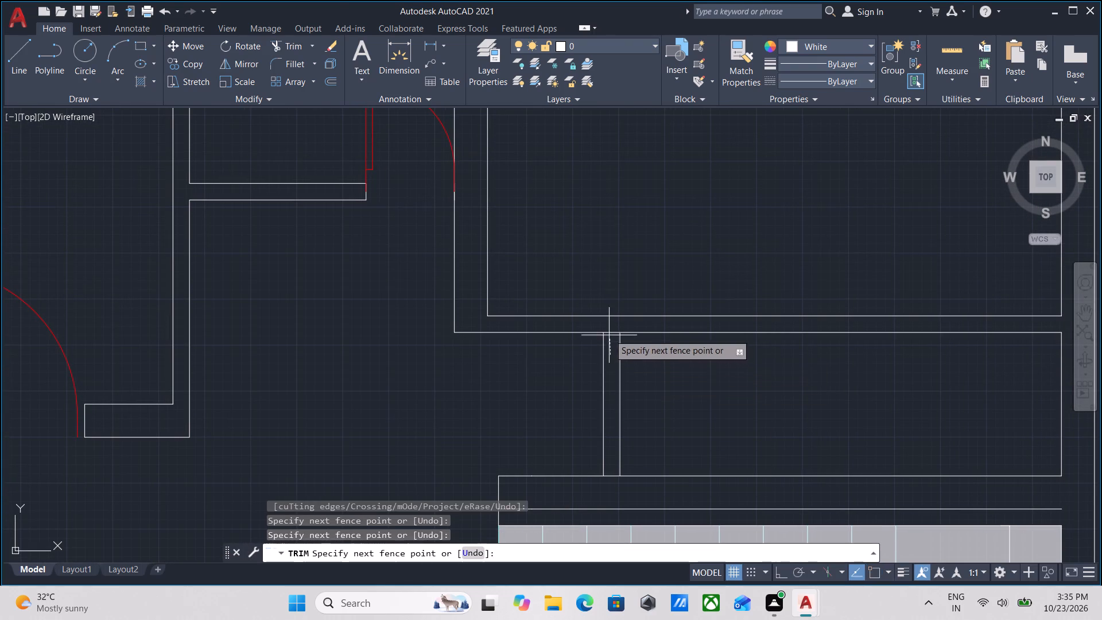
click(608, 328)
scroll(676, 361, down, 1)
key(Escape)
middle_drag(676, 362, 637, 413)
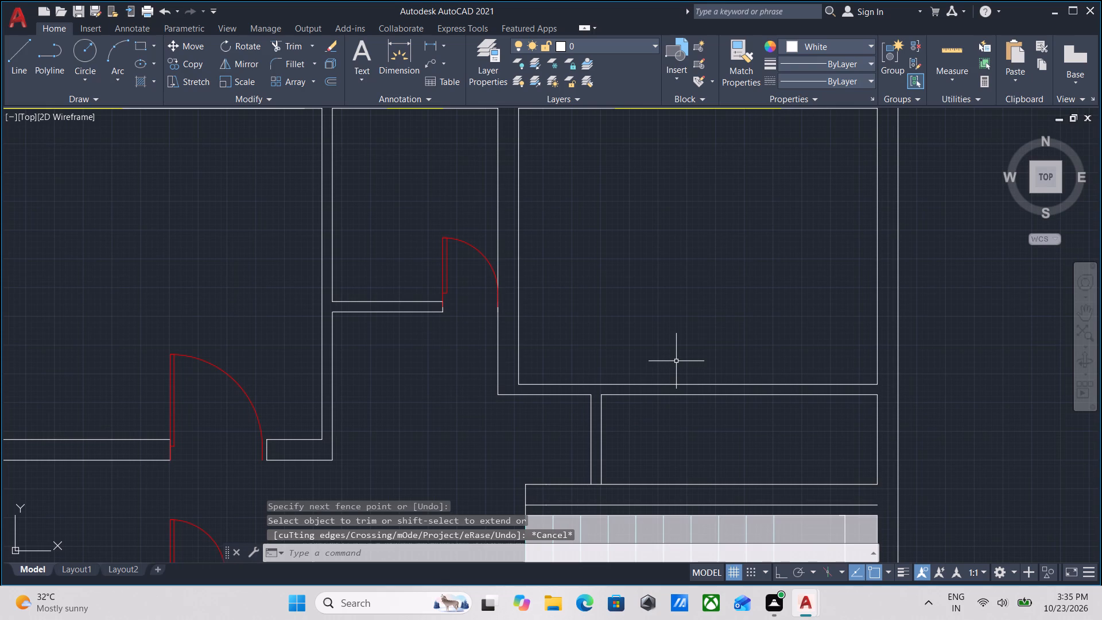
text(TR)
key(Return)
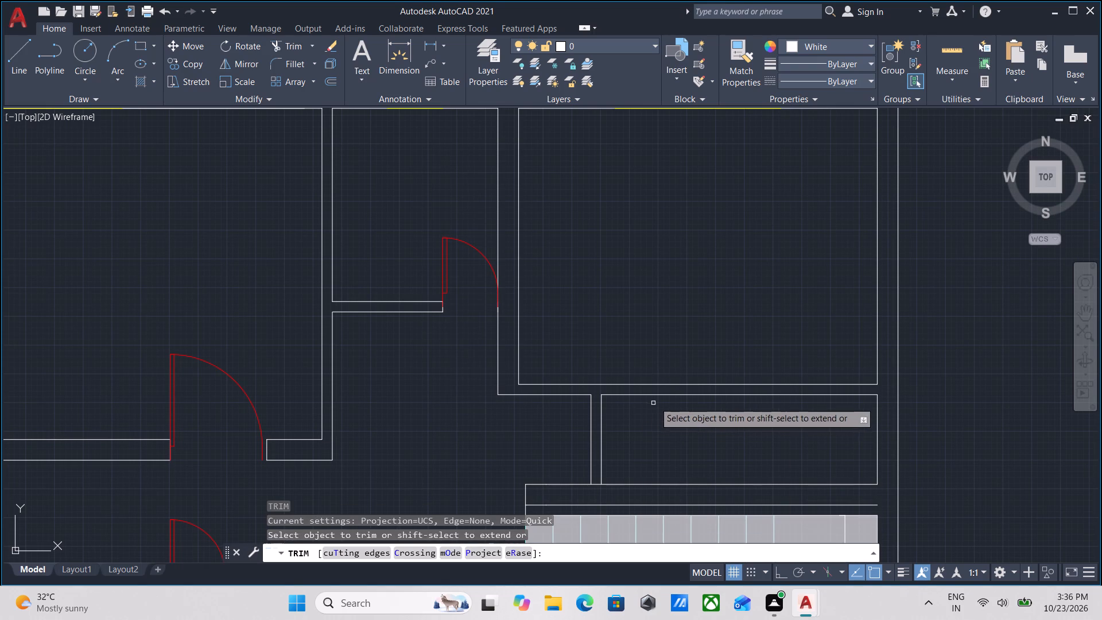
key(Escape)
Draw a short line across the wall between the northeast room and the narrow room, at the narrow room's wall midpoint.
key(l)
key(Return)
scroll(729, 388, up, 2)
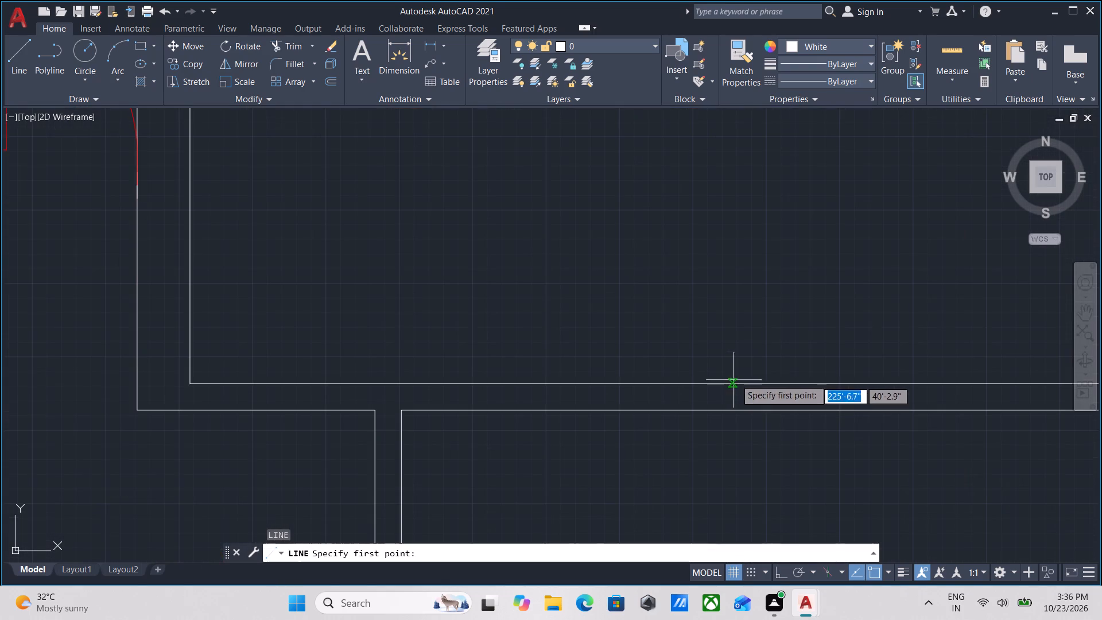
scroll(843, 410, down, 2)
middle_drag(826, 414, 744, 440)
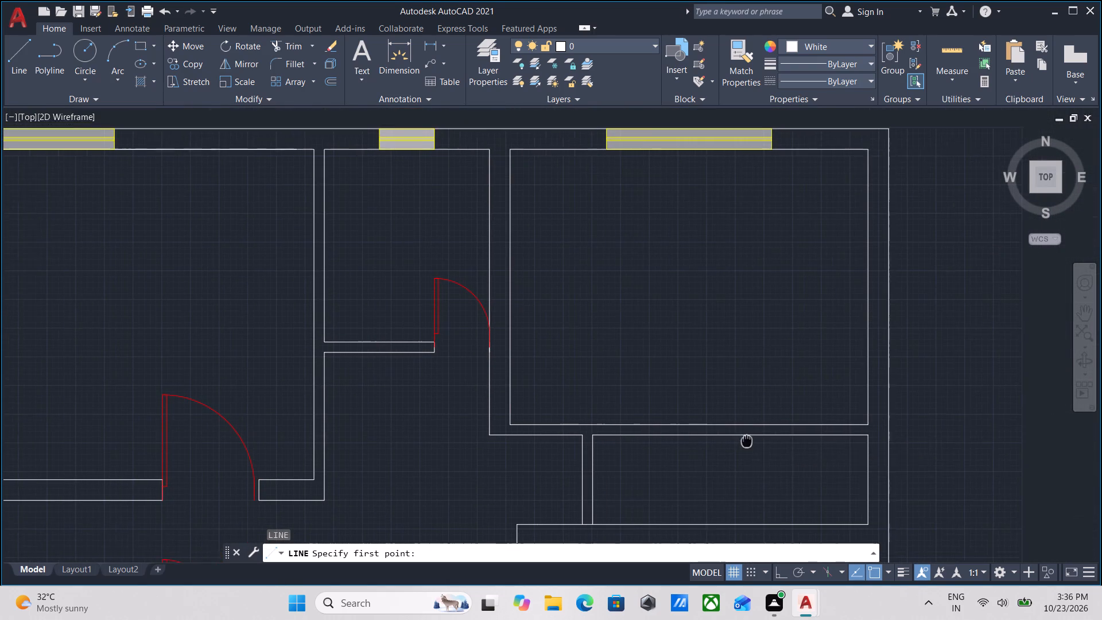
middle_drag(744, 440, 742, 440)
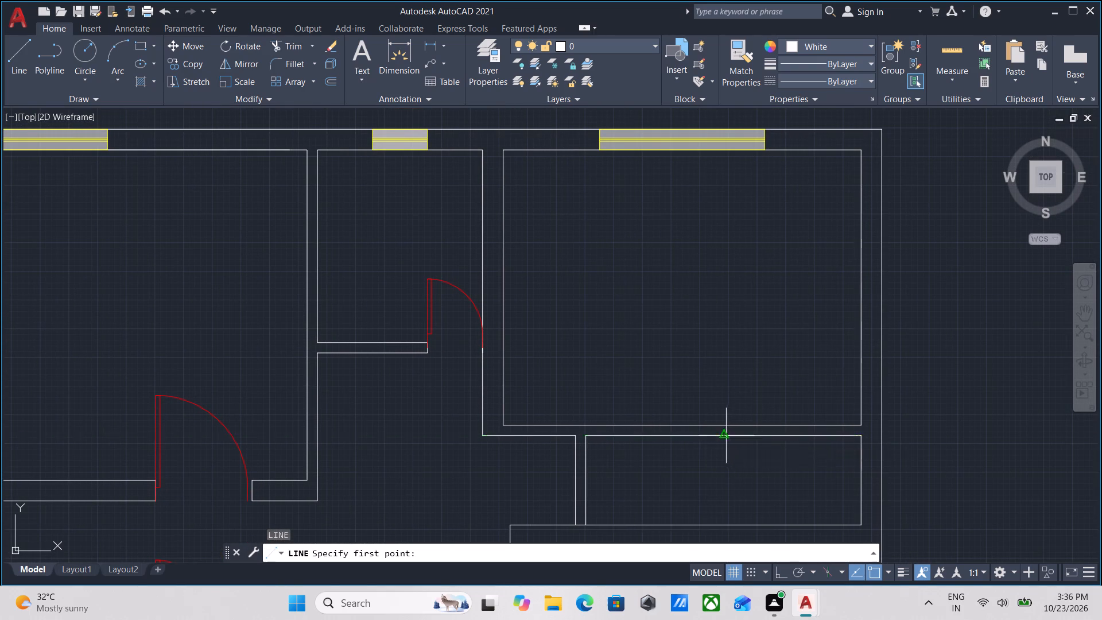
click(726, 435)
scroll(721, 428, up, 2)
click(727, 425)
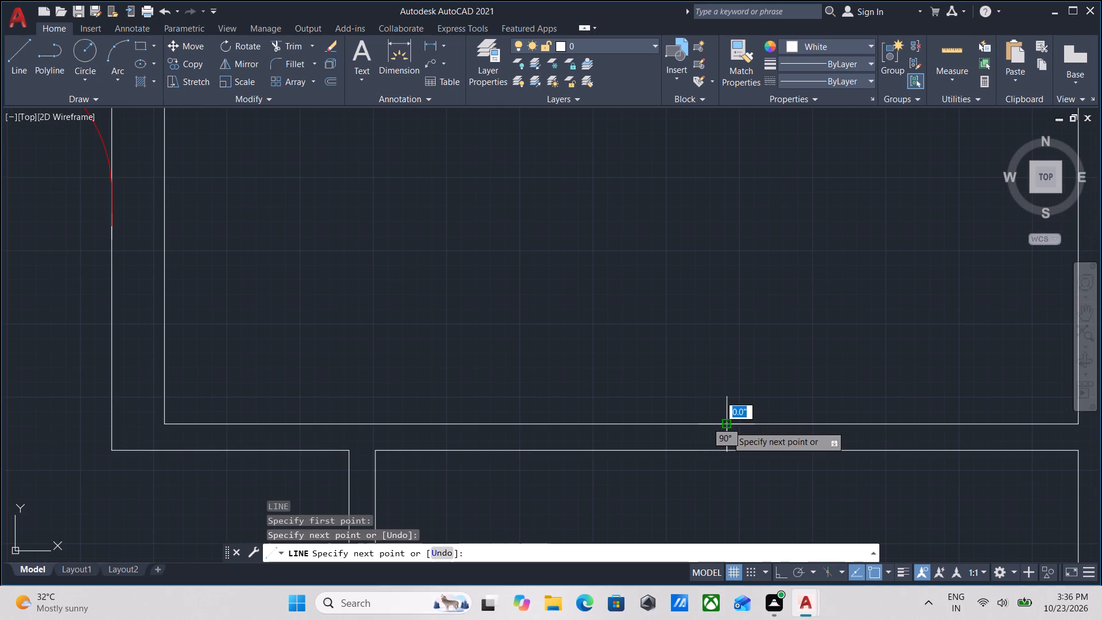
key(Escape)
Offset the short line across the northeast room's south wall by 1' to each side.
scroll(727, 425, up, 3)
click(745, 454)
click(663, 442)
key(o)
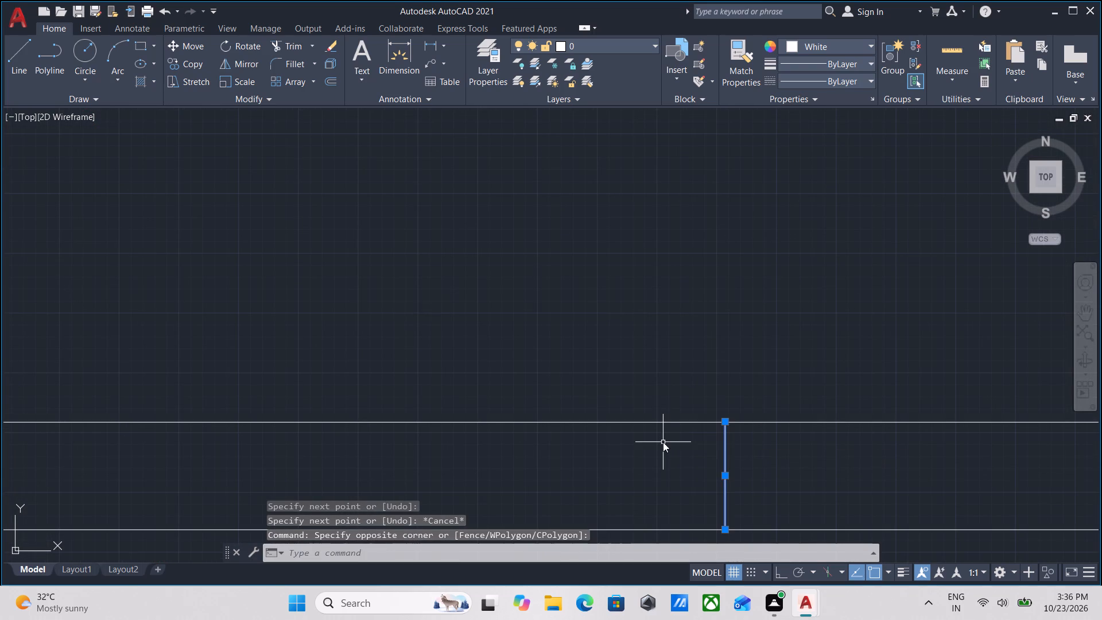
key(Return)
scroll(641, 459, down, 2)
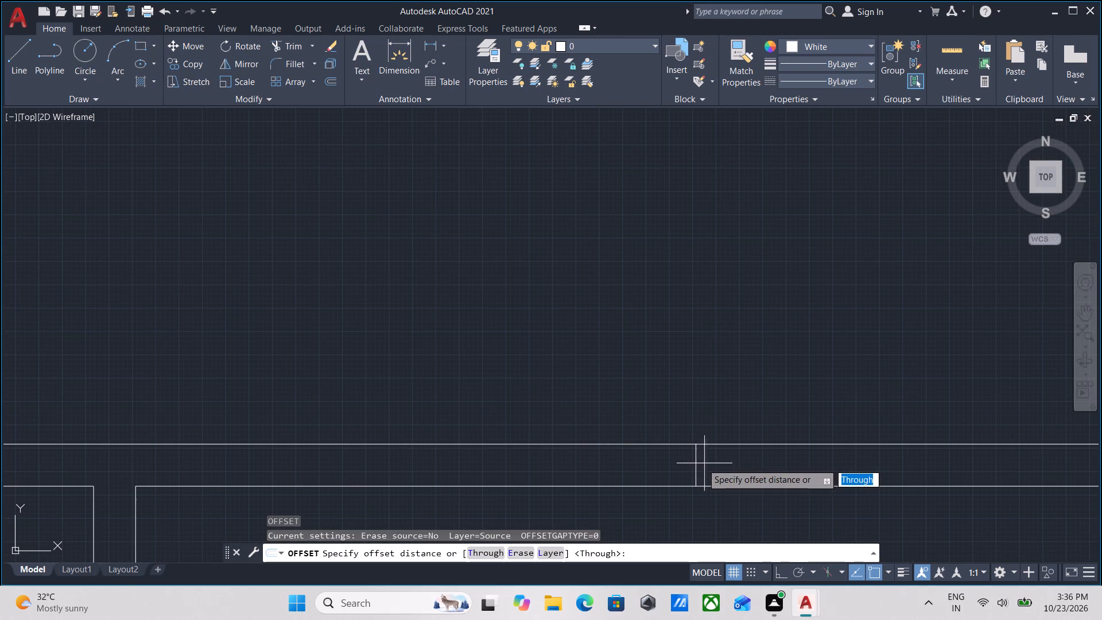
click(699, 465)
click(766, 464)
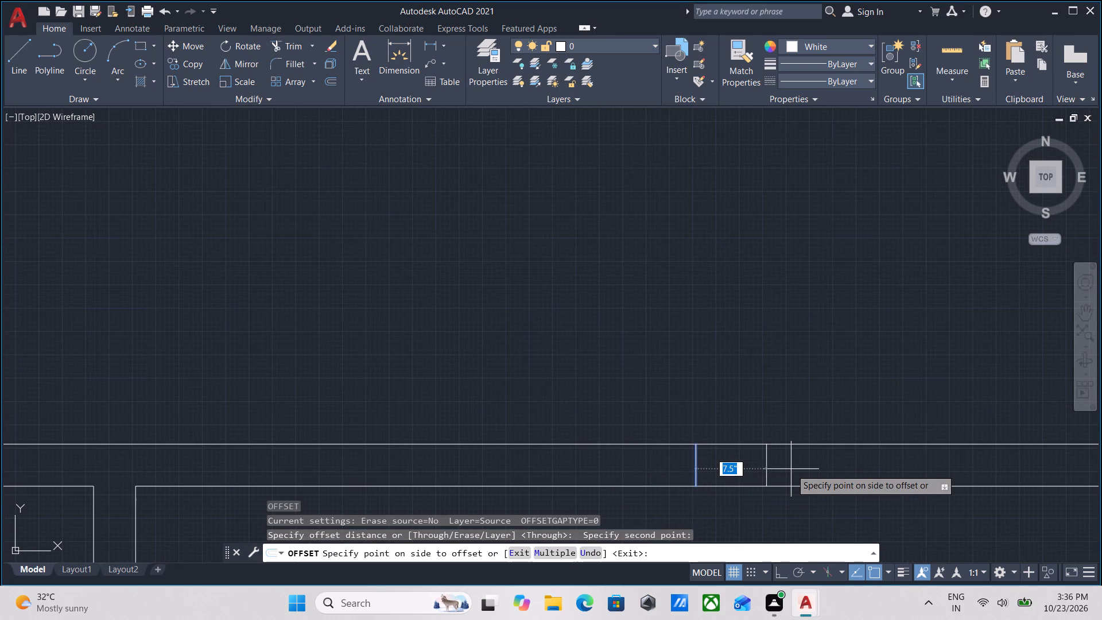
text(1')
key(Return)
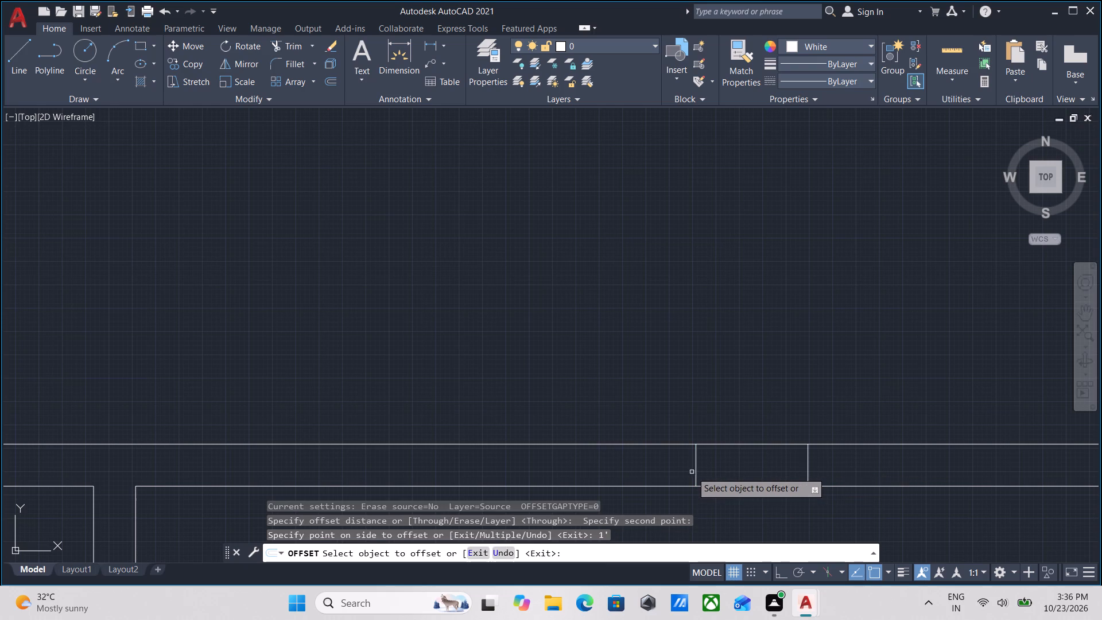
click(696, 469)
text(1')
key(Return)
scroll(641, 473, down, 1)
key(Escape)
Trim both wall lines between the offset lines and remove the middle line to open a 2' gap in the wall.
key(t)
key(r)
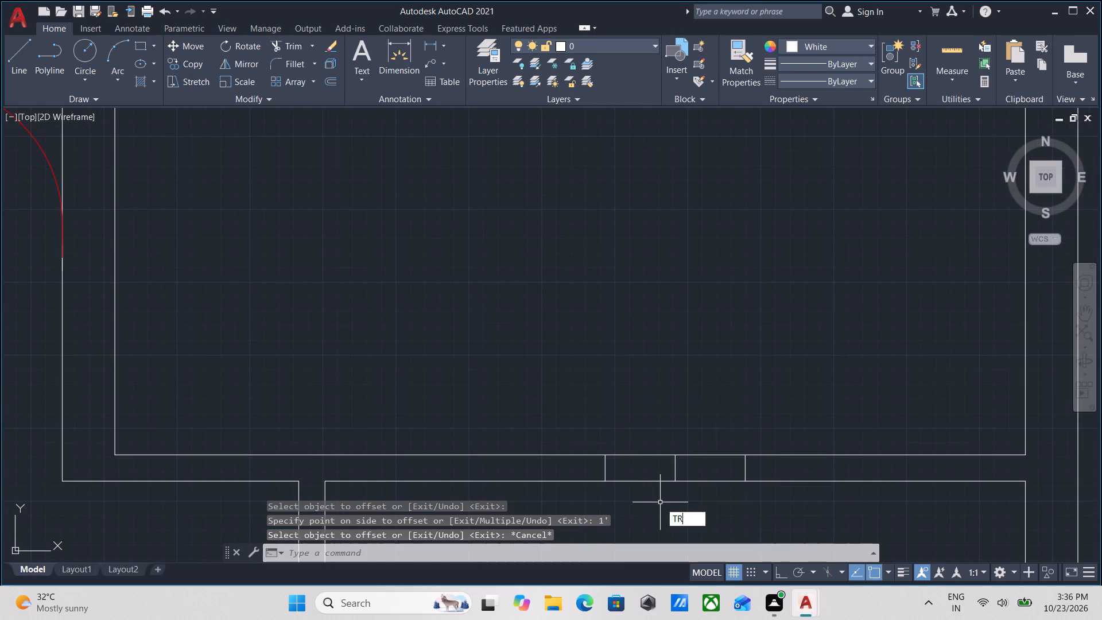
key(Return)
click(660, 503)
click(645, 408)
click(684, 509)
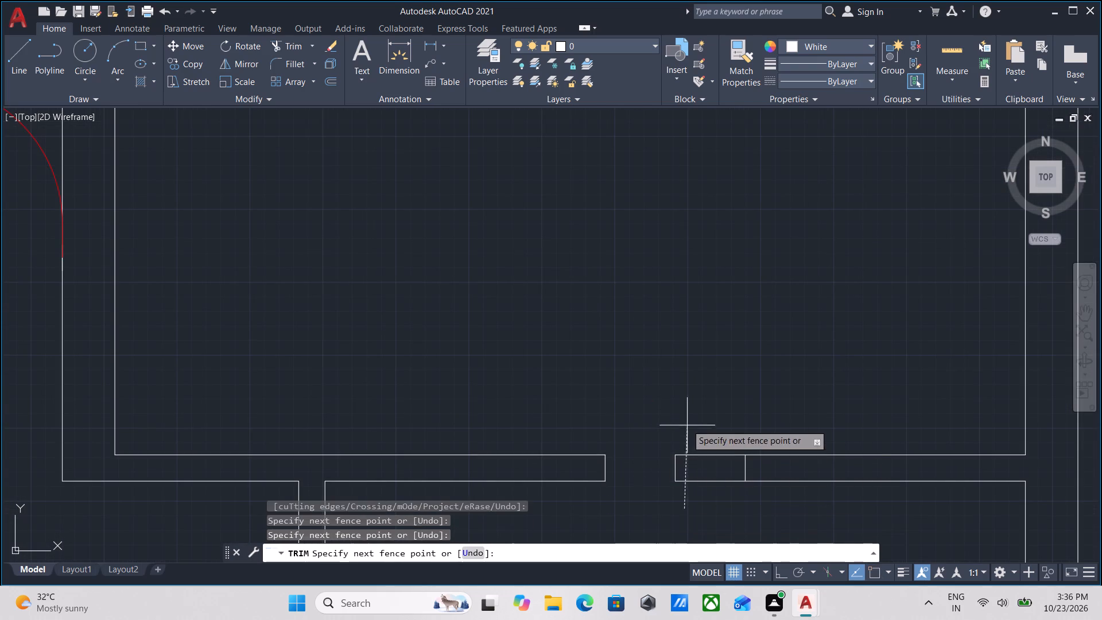
click(684, 416)
click(686, 463)
click(657, 469)
key(Escape)
Copy the loose small door in the central hall into the 2' opening in the northeast room's south wall.
scroll(657, 469, down, 5)
middle_drag(657, 469, 639, 362)
scroll(638, 353, up, 1)
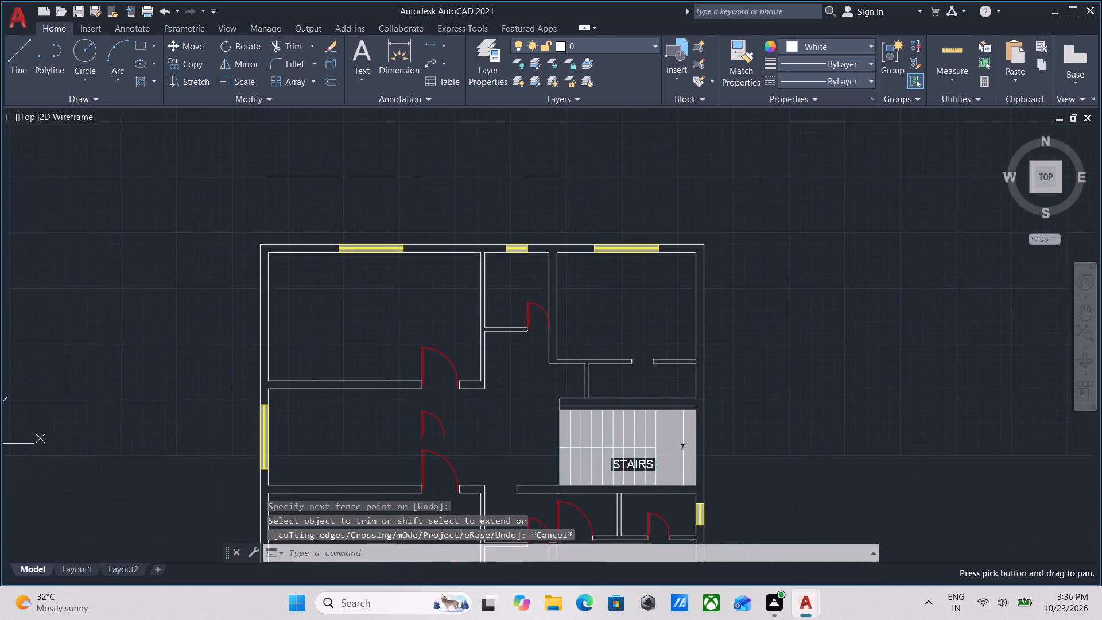
scroll(569, 447, down, 2)
middle_drag(503, 447, 529, 411)
scroll(465, 441, up, 3)
drag(574, 401, 556, 403)
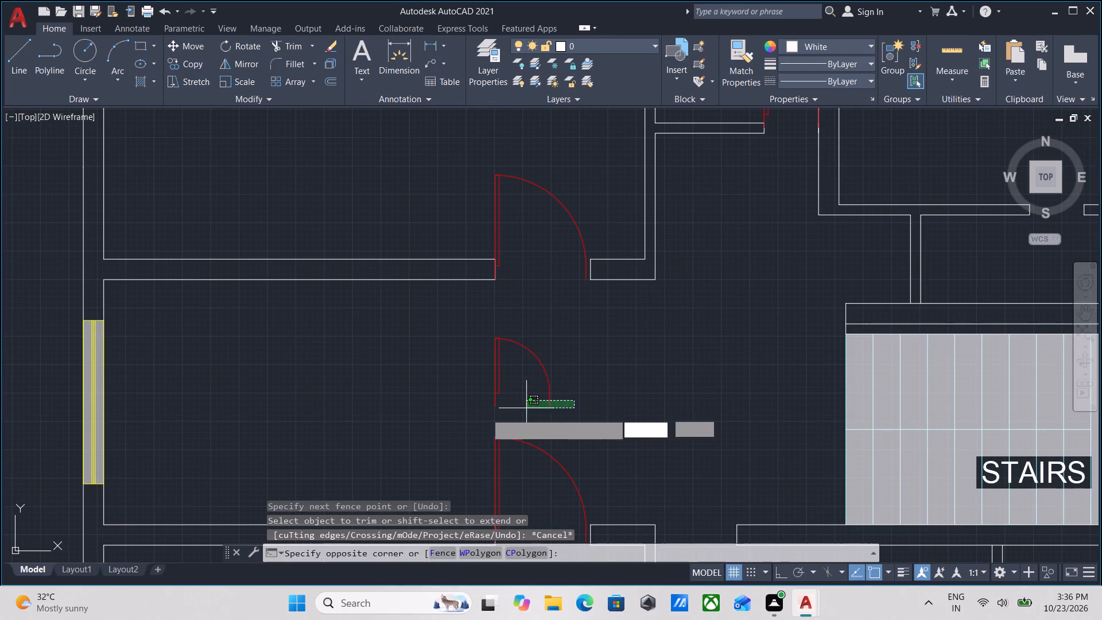
click(485, 414)
text(CO)
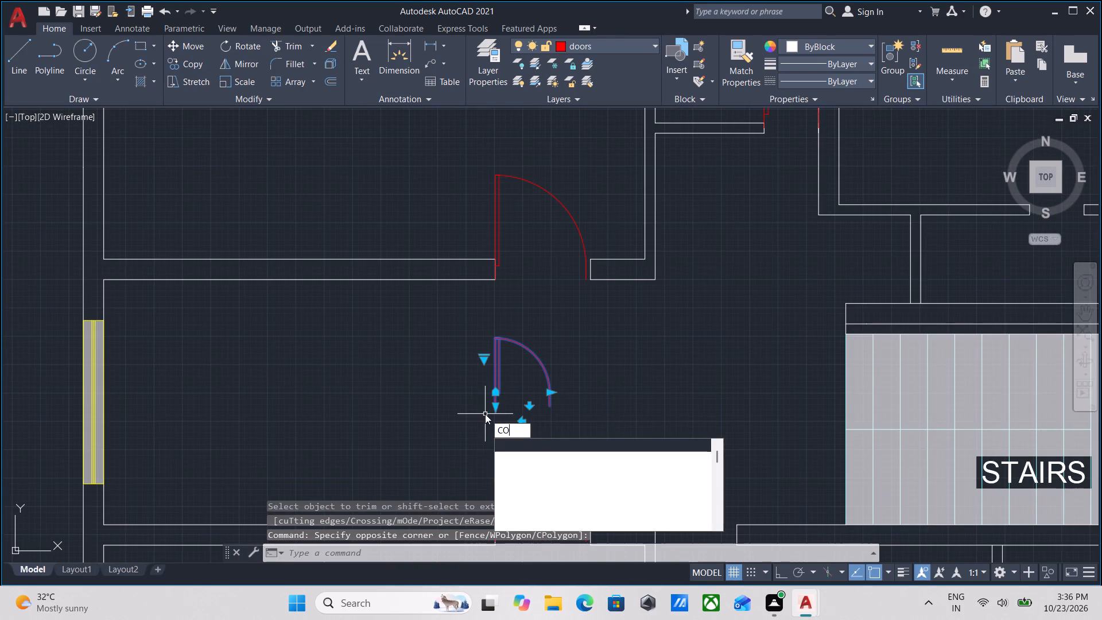
key(Return)
drag(492, 409, 495, 403)
middle_drag(769, 304, 447, 436)
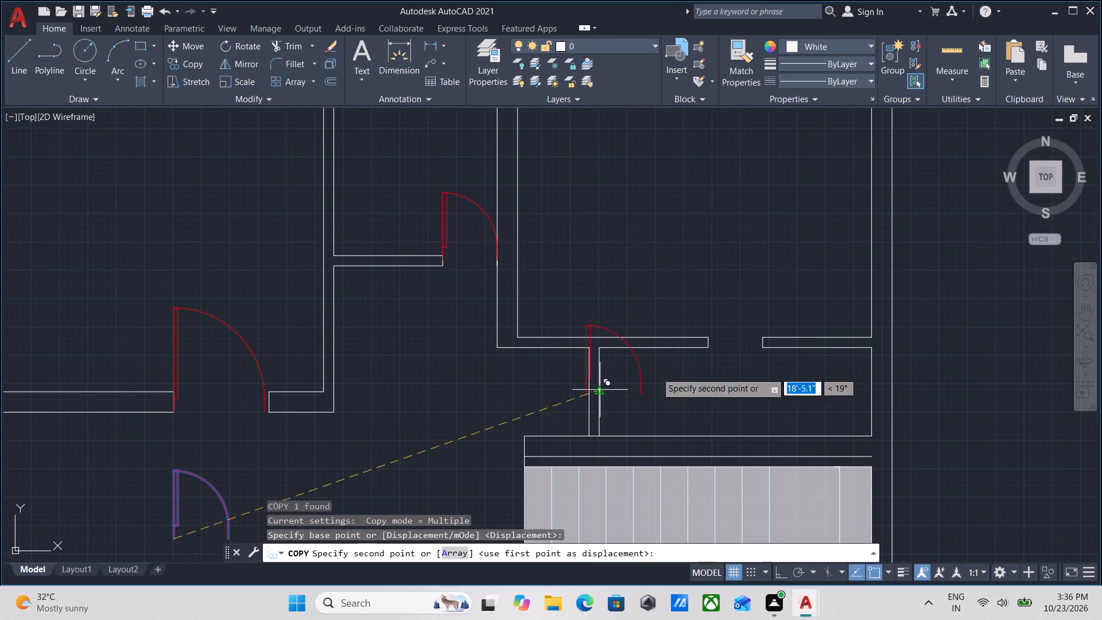
click(710, 350)
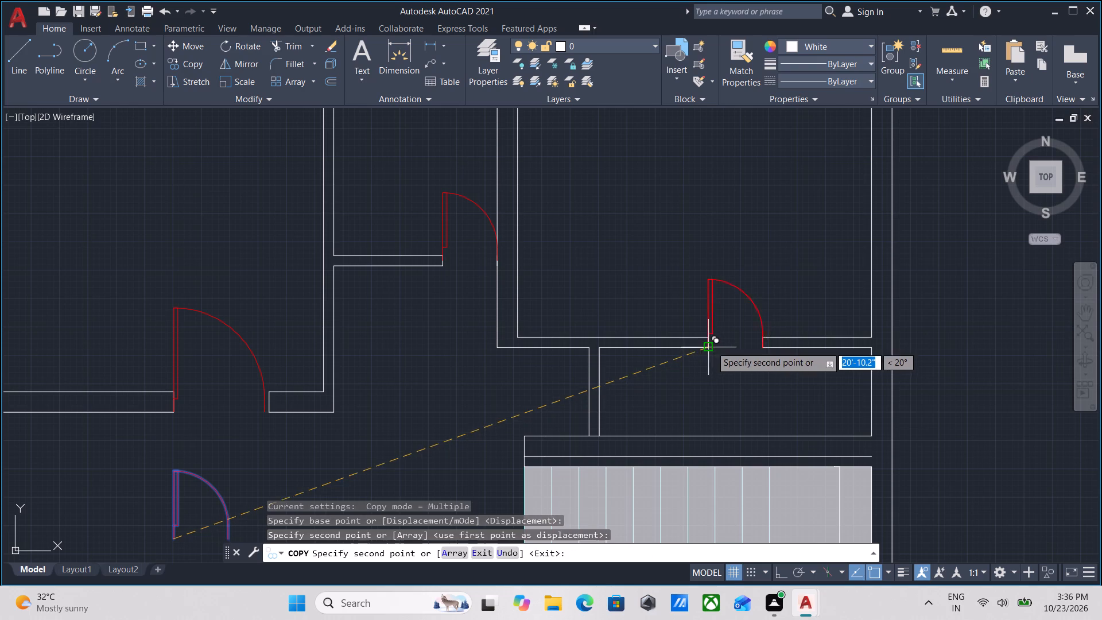
scroll(744, 308, down, 2)
middle_drag(744, 308, 747, 361)
scroll(676, 353, down, 2)
middle_drag(676, 353, 660, 390)
scroll(660, 404, up, 3)
key(Escape)
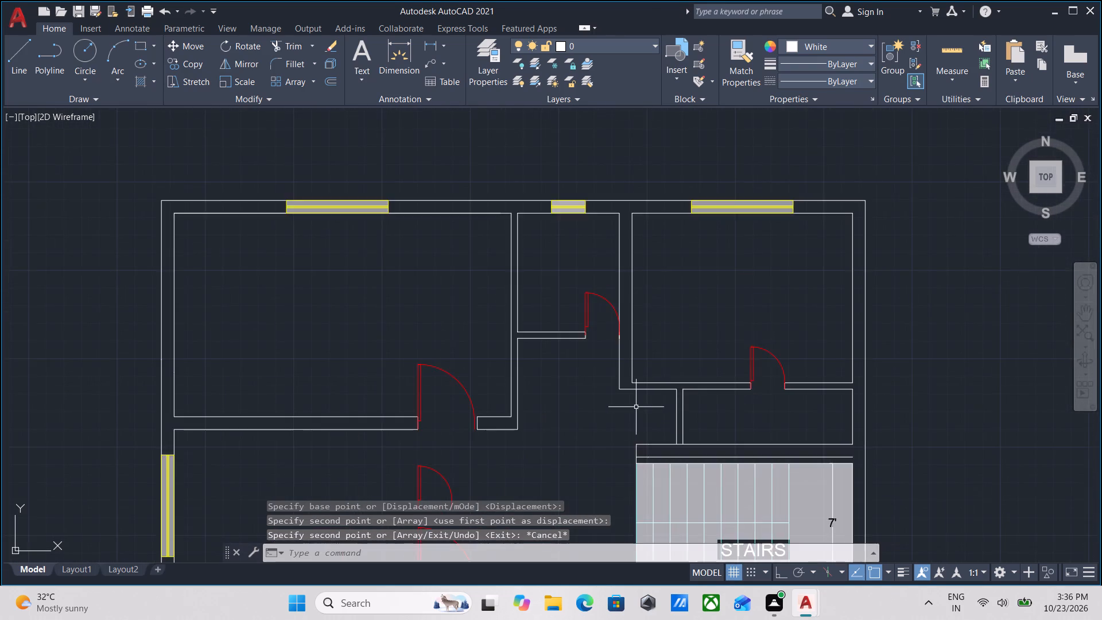
Draw a short line across the northeast room's south wall at the room's inner southwest corner.
scroll(634, 407, up, 2)
scroll(626, 373, down, 1)
middle_drag(626, 373, 634, 442)
middle_drag(611, 391, 606, 363)
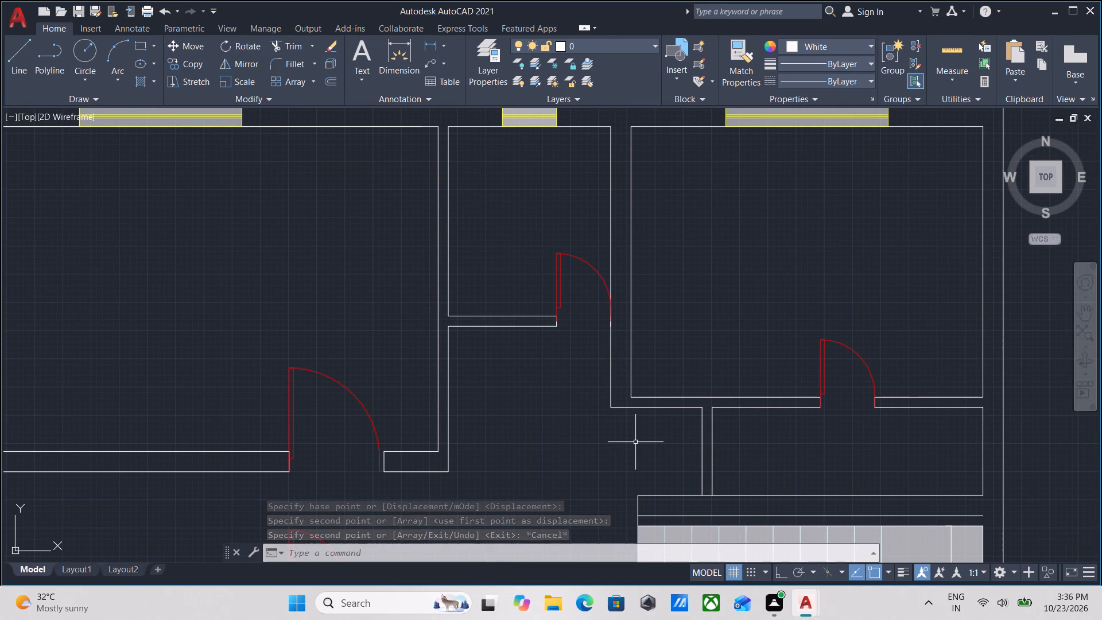
key(l)
key(Return)
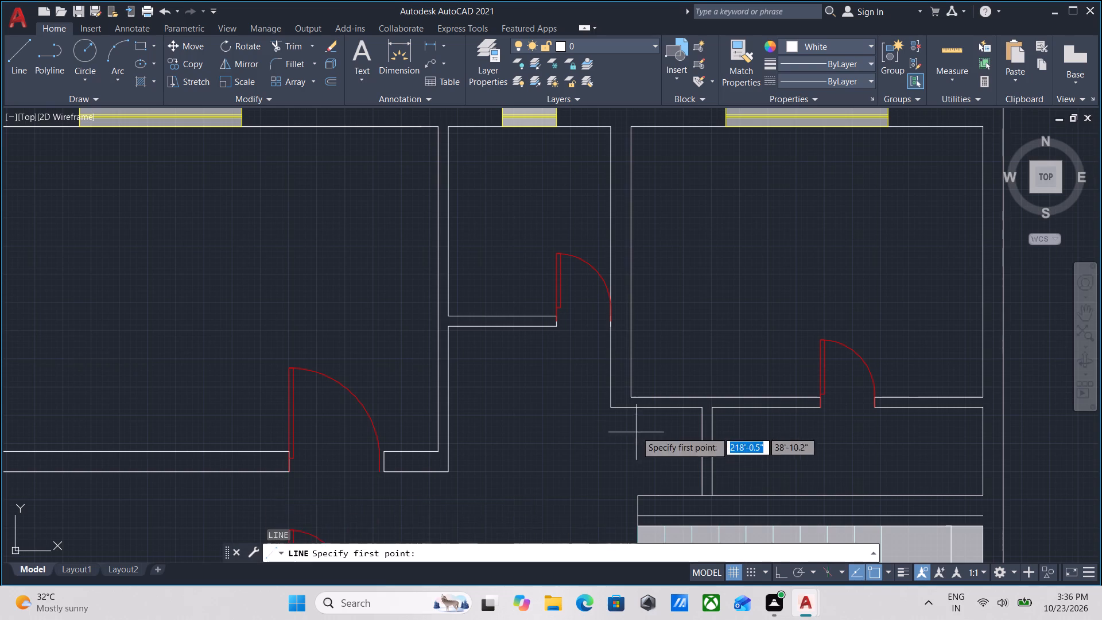
scroll(636, 426, up, 2)
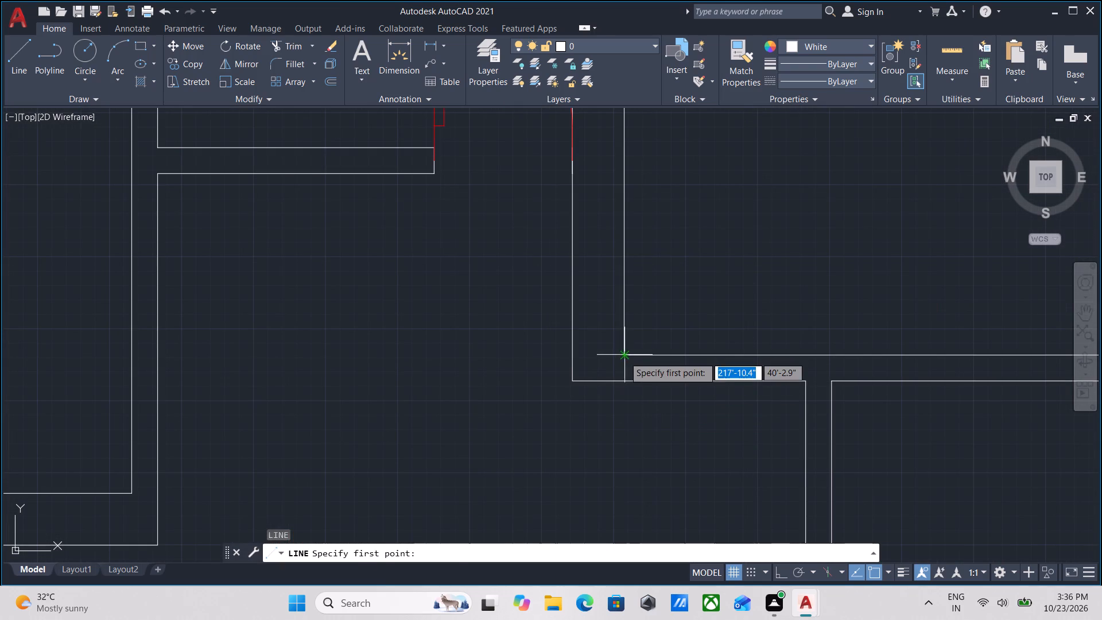
click(624, 356)
click(624, 383)
key(Escape)
Offset the short line at the northeast room's southwest corner by 3' to the east along the wall.
click(635, 375)
click(604, 363)
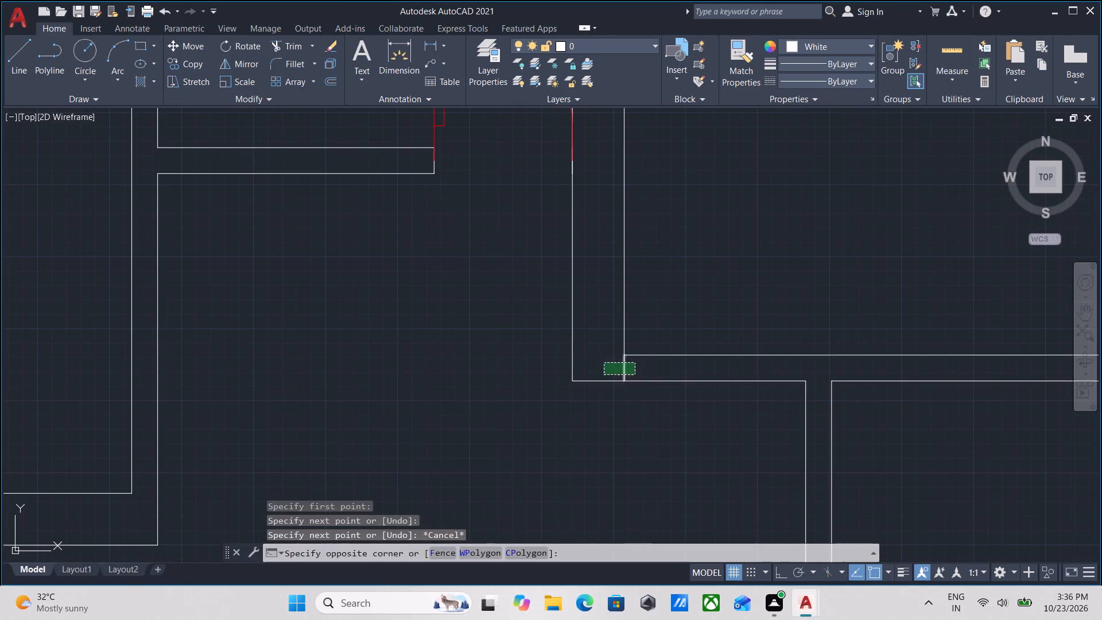
key(o)
key(Return)
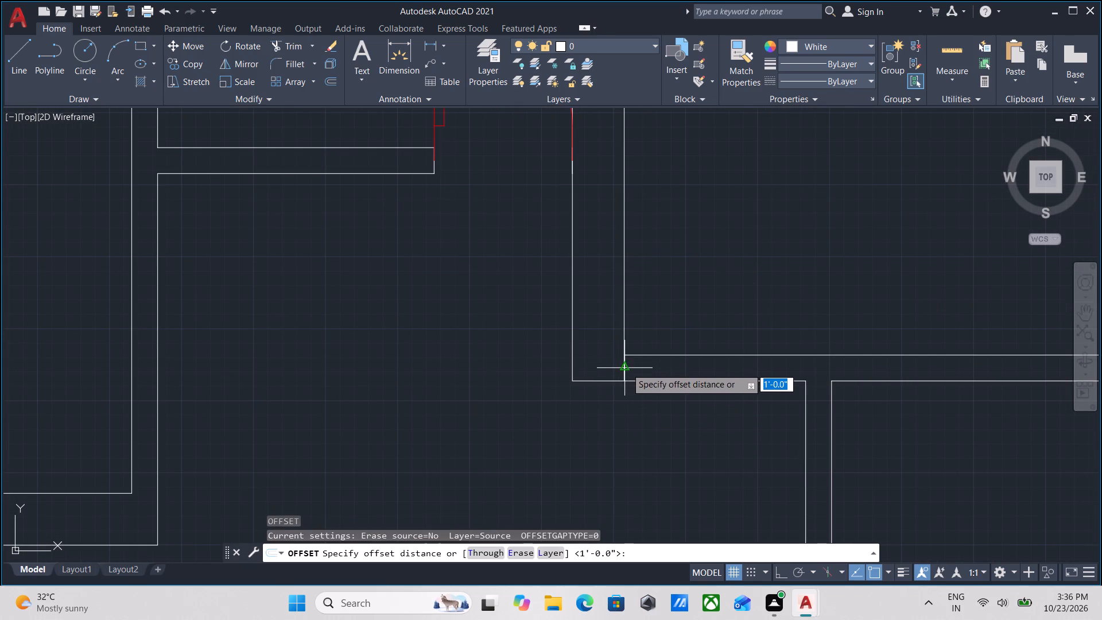
click(626, 368)
click(750, 369)
text(3')
key(Return)
scroll(752, 376, down, 2)
middle_drag(758, 376, 659, 375)
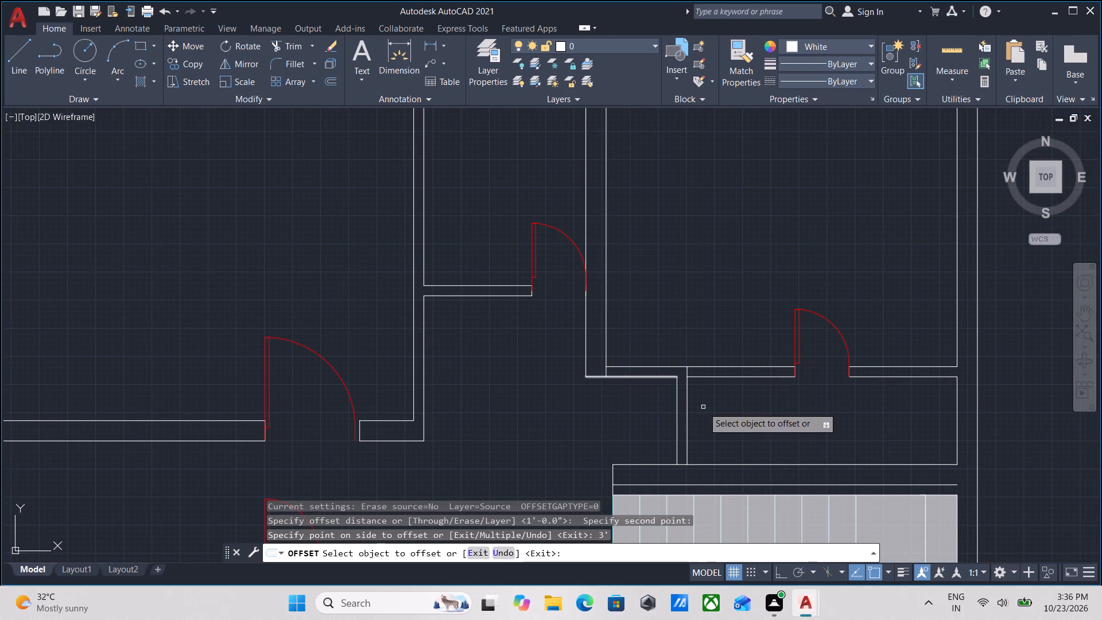
scroll(675, 416, up, 1)
key(Escape)
Erase the two lines of the short partition between the northeast room's south wall and the stairs.
click(723, 411)
click(650, 405)
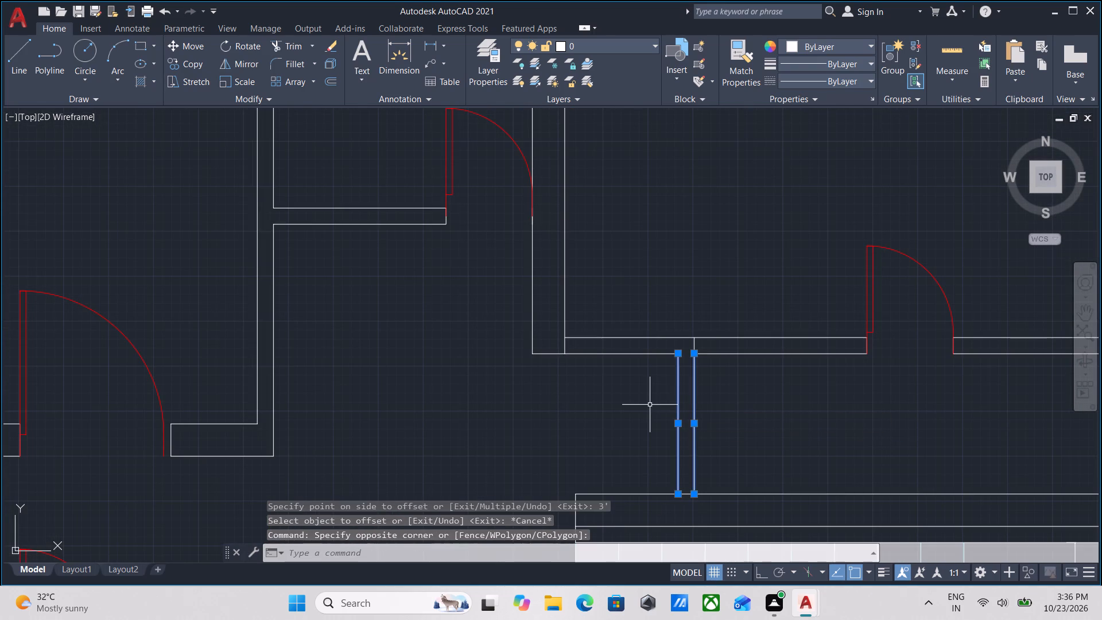
right_click(650, 405)
click(717, 154)
Extend the outer line of the northeast room's south wall east to the short cross line, closing the gap at the erased partition.
scroll(672, 373, up, 2)
middle_drag(672, 373, 663, 398)
key(e)
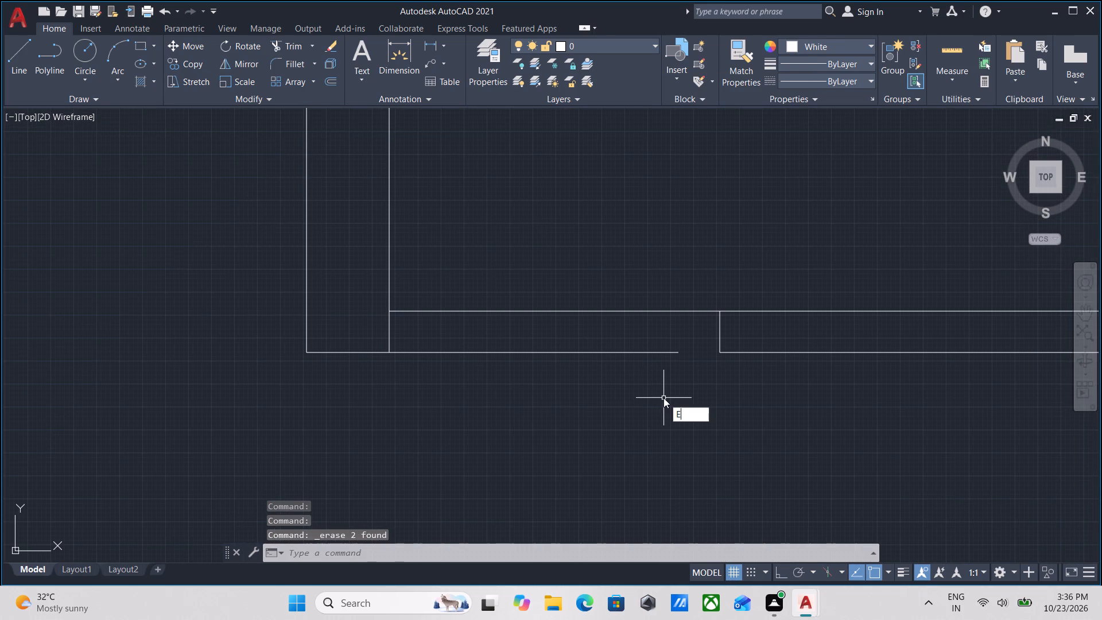
key(x)
key(Return)
click(675, 354)
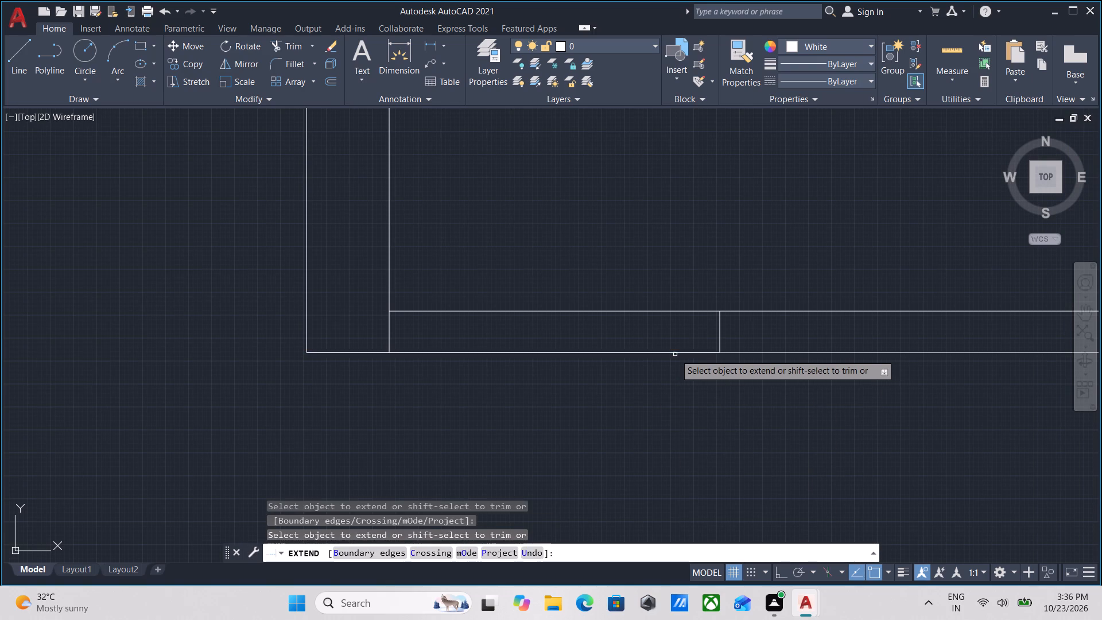
key(Escape)
Draw a vertical line from the lower end of the short cross line straight south to the wall above the stairs.
scroll(688, 361, down, 1)
key(l)
key(Return)
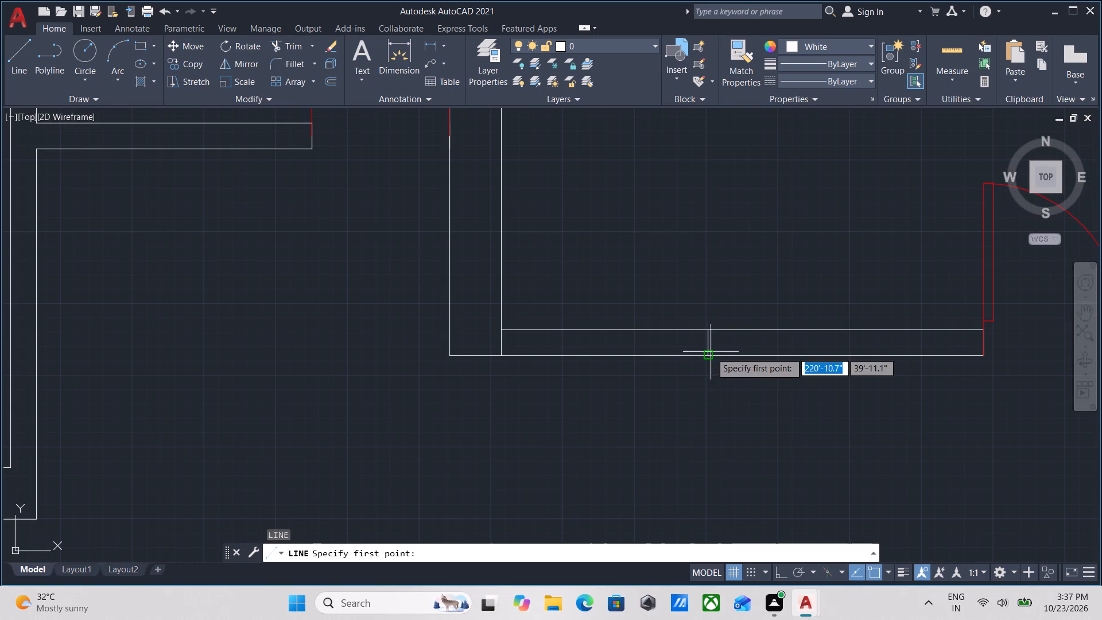
click(711, 352)
scroll(724, 505, down, 1)
middle_drag(724, 505, 695, 350)
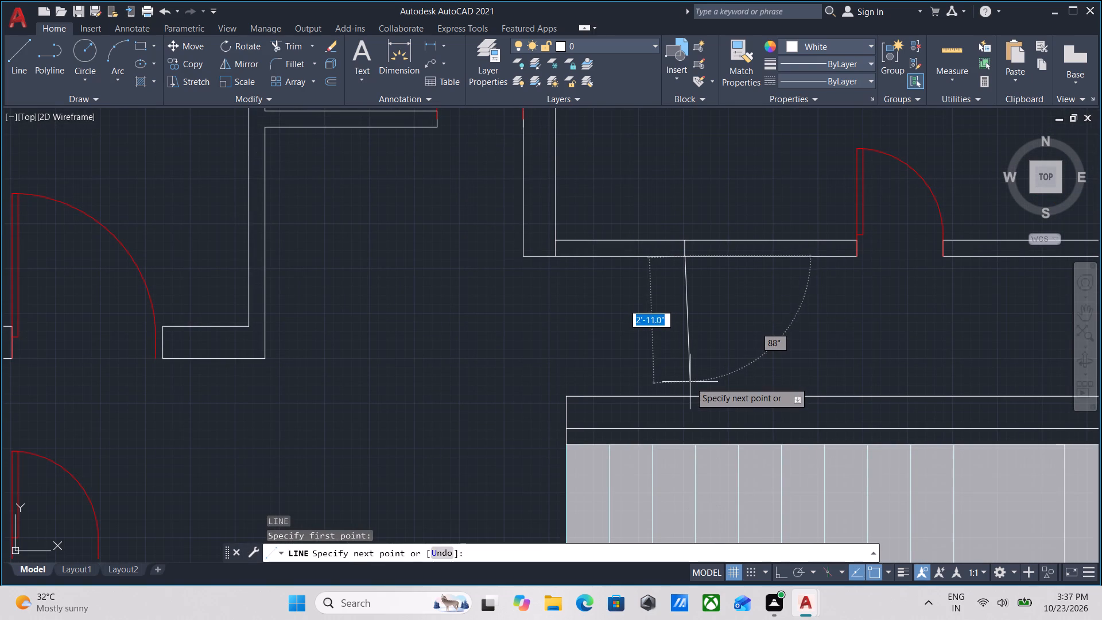
key(F8)
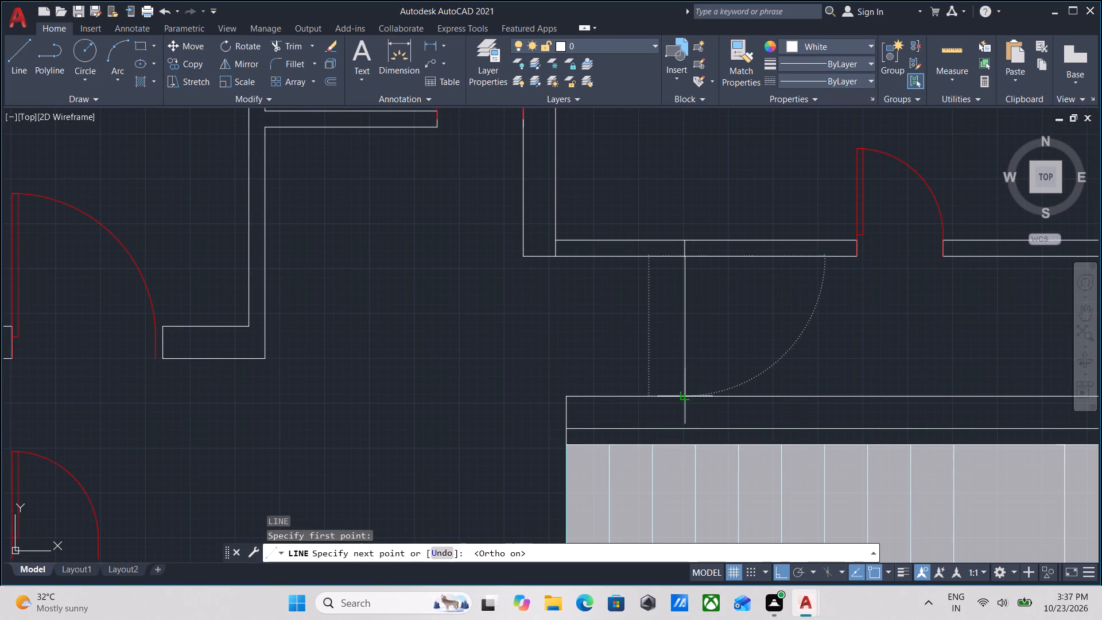
click(687, 399)
key(Escape)
Offset the new vertical line 4.5" to the east to form the second face of the partition.
click(702, 362)
click(650, 330)
key(o)
key(Return)
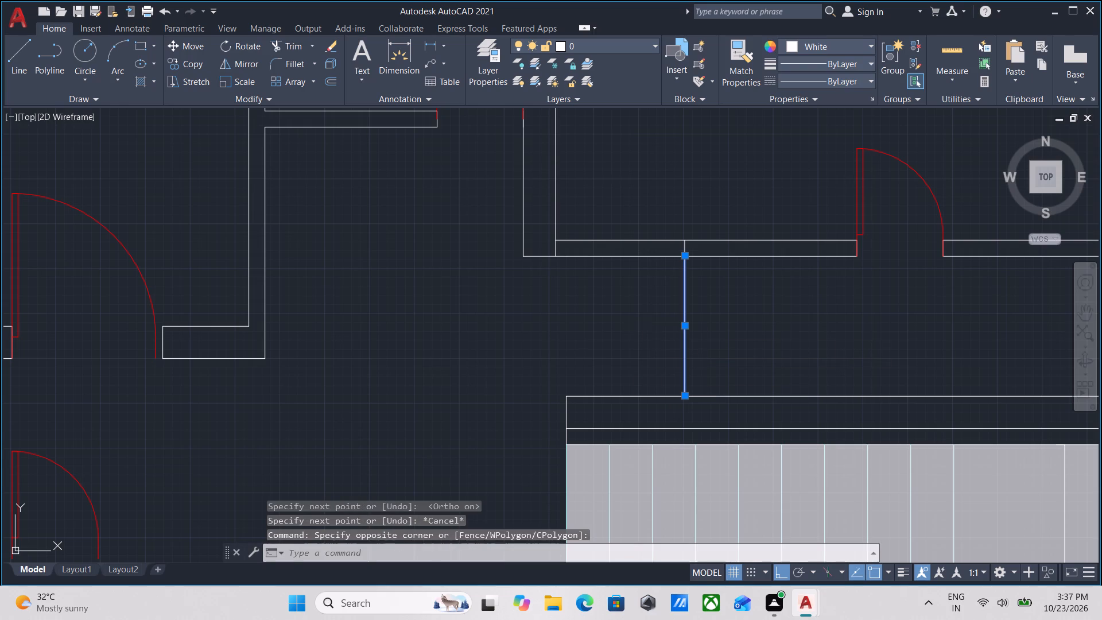
click(680, 327)
click(729, 327)
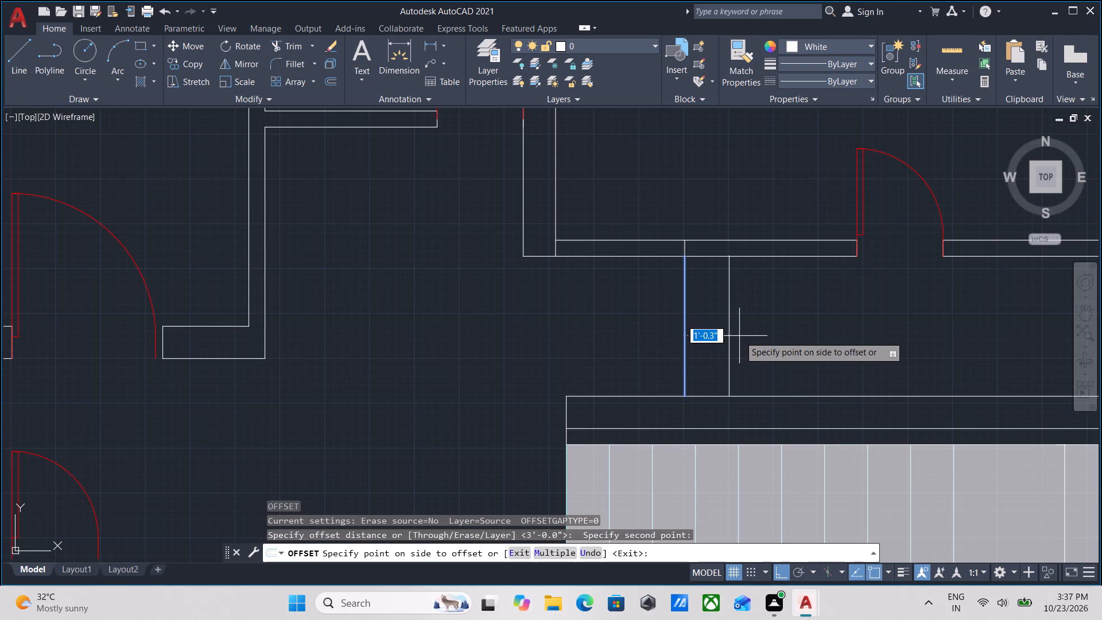
key(9)
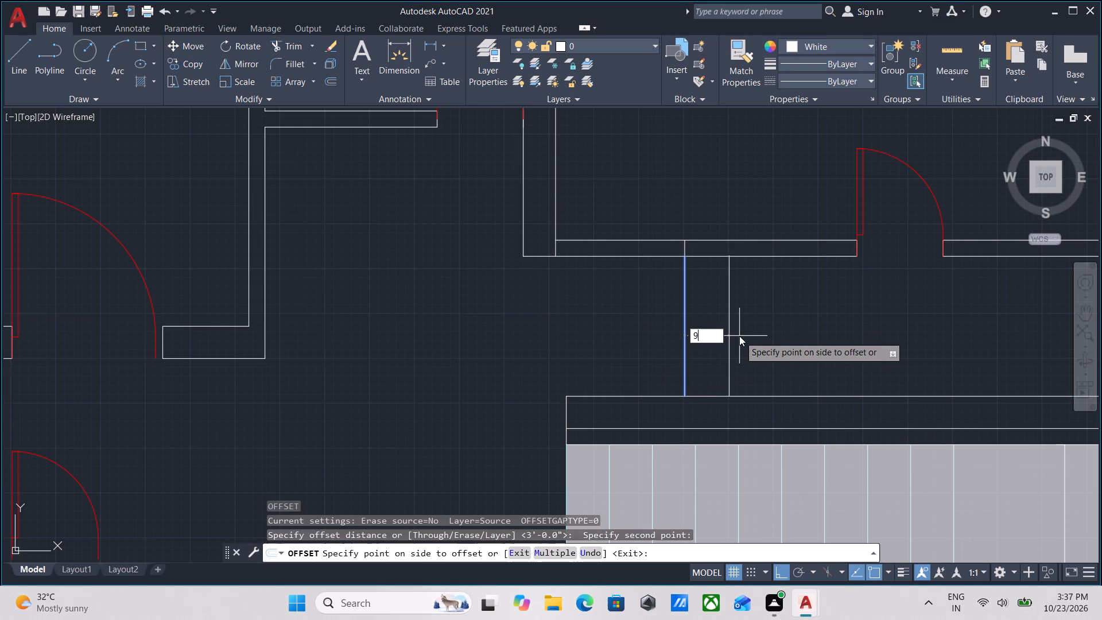
key(BackSpace)
text(4.5)
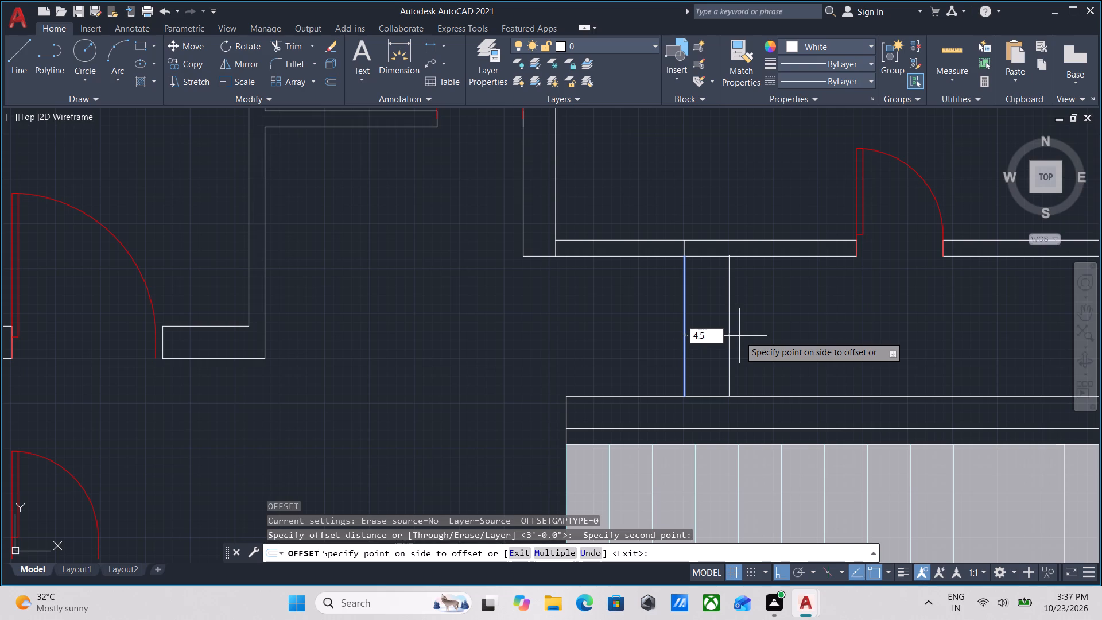
key(shift+quotedbl)
key(Return)
key(Escape)
Trim away both lines of the northeast room's south wall between the room's southwest corner and the new partition.
scroll(581, 299, up, 2)
middle_drag(581, 299, 581, 358)
scroll(581, 299, down, 1)
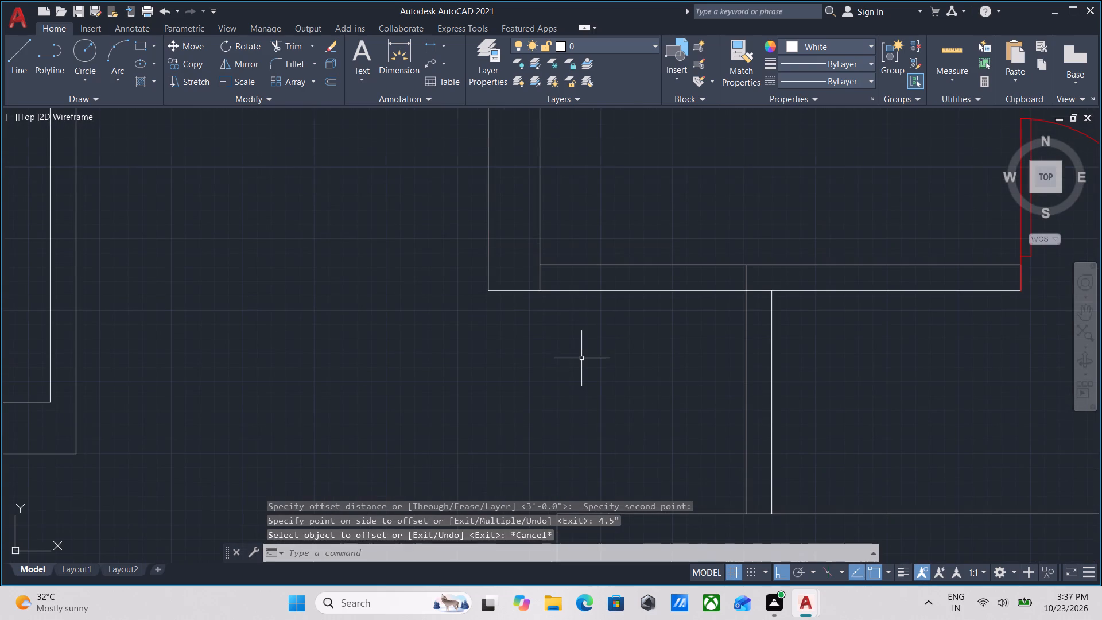
text(TR)
key(Return)
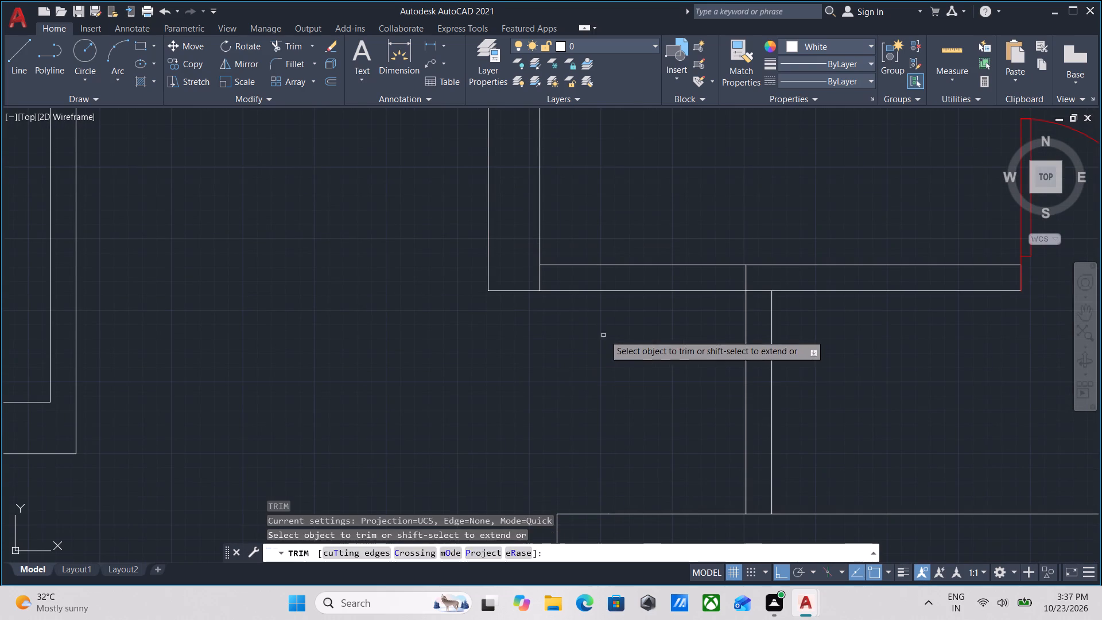
click(606, 334)
click(602, 197)
Trim the wall line between the new partition's two faces where it meets the northeast room's south wall.
scroll(626, 229, down, 3)
scroll(624, 291, up, 3)
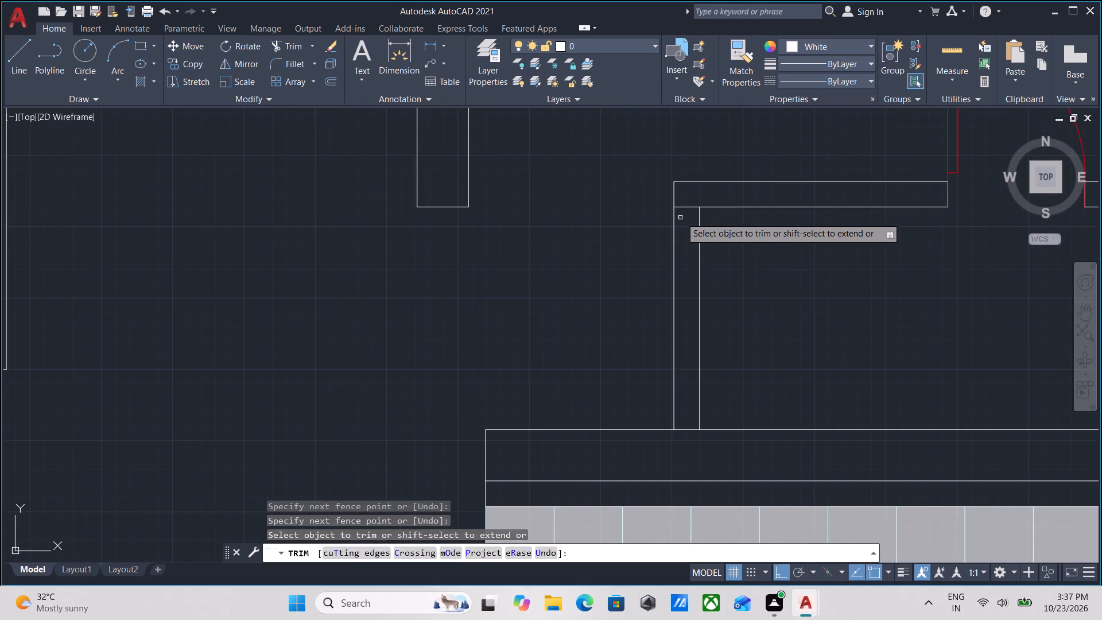
click(688, 218)
click(688, 195)
scroll(688, 195, down, 4)
middle_drag(729, 250, 721, 304)
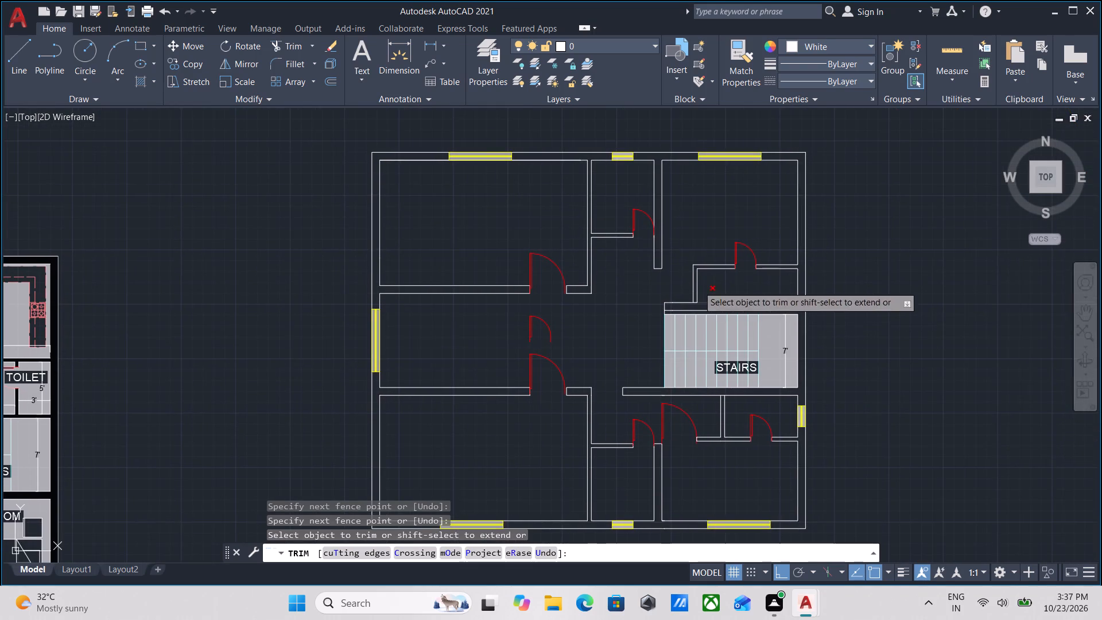
key(Escape)
Copy the large door in the opening of the central hall's south wall.
scroll(654, 262, up, 1)
middle_drag(638, 304, 713, 257)
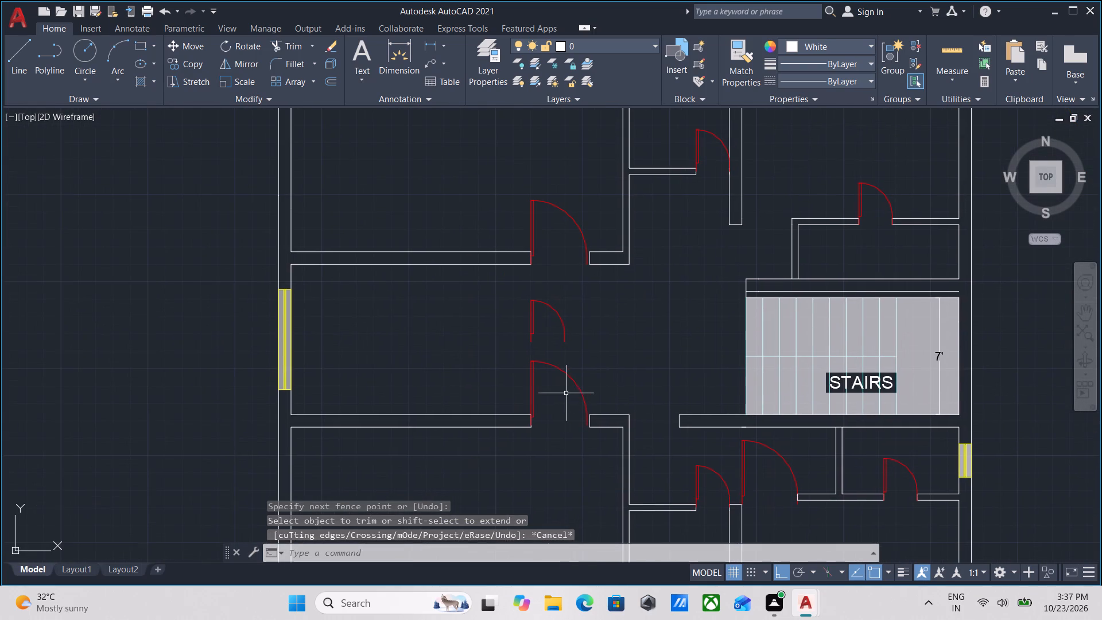
click(594, 374)
click(551, 404)
middle_drag(581, 397, 624, 362)
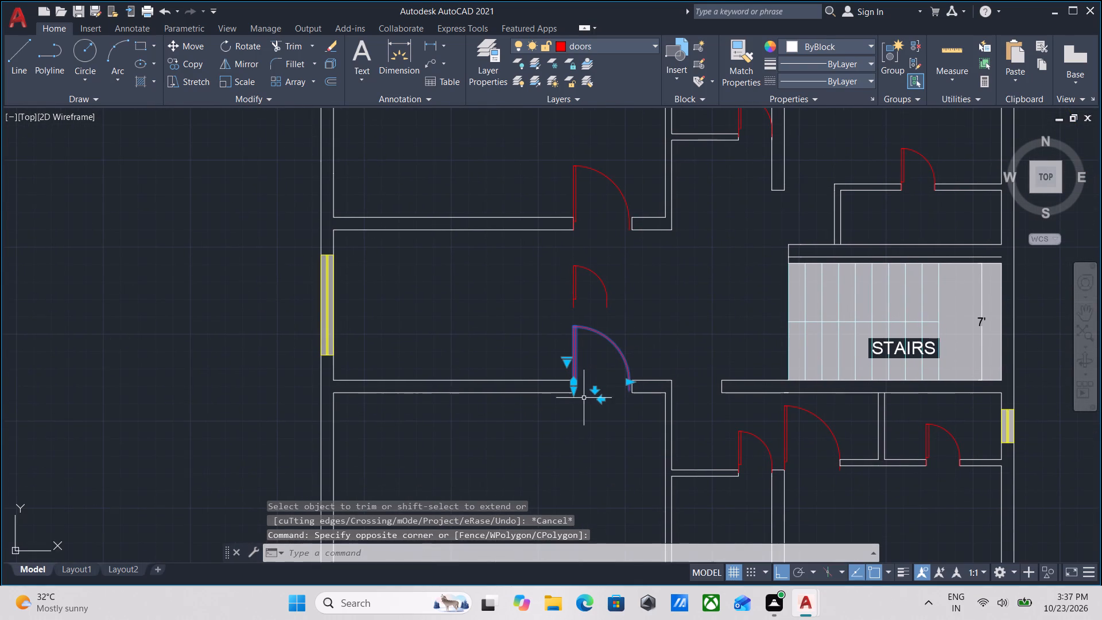
scroll(581, 396, up, 1)
middle_drag(581, 396, 602, 390)
key(c)
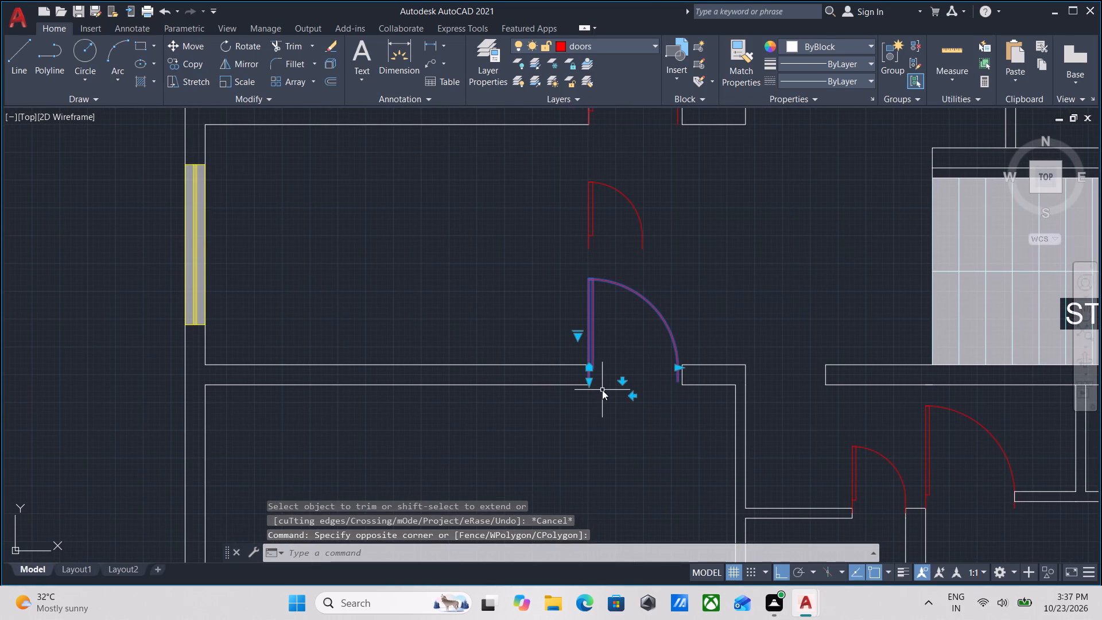
Copy the selected door from the lower end of its hinge jamb to the wall corner at the northeast room's opening, with ortho off.
key(o)
key(Return)
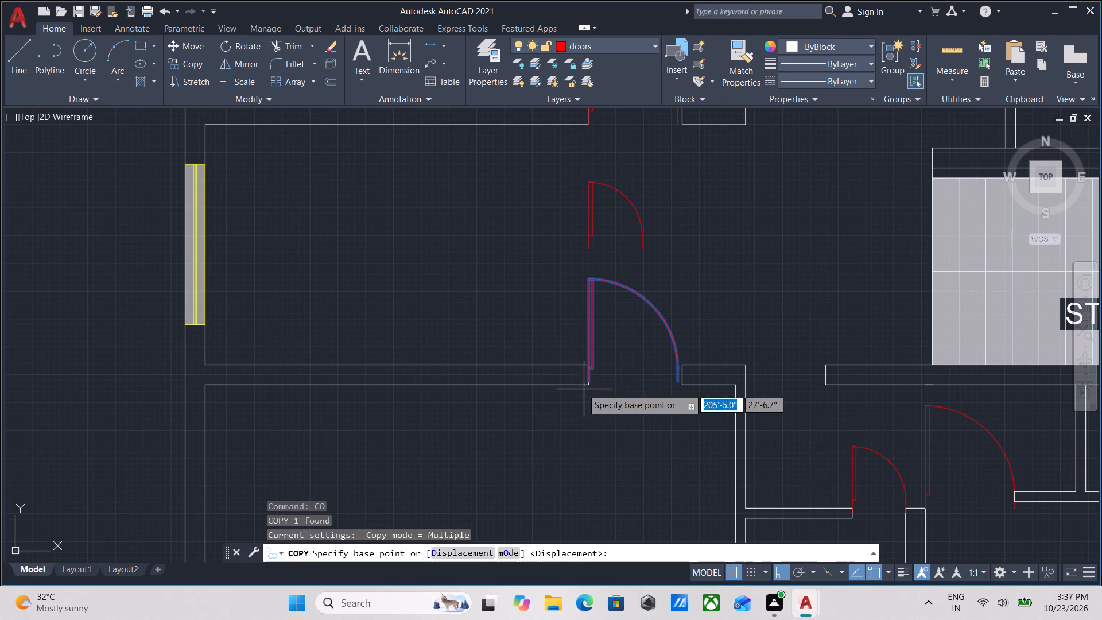
scroll(581, 387, up, 2)
click(599, 375)
scroll(810, 222, down, 1)
middle_drag(810, 226, 684, 430)
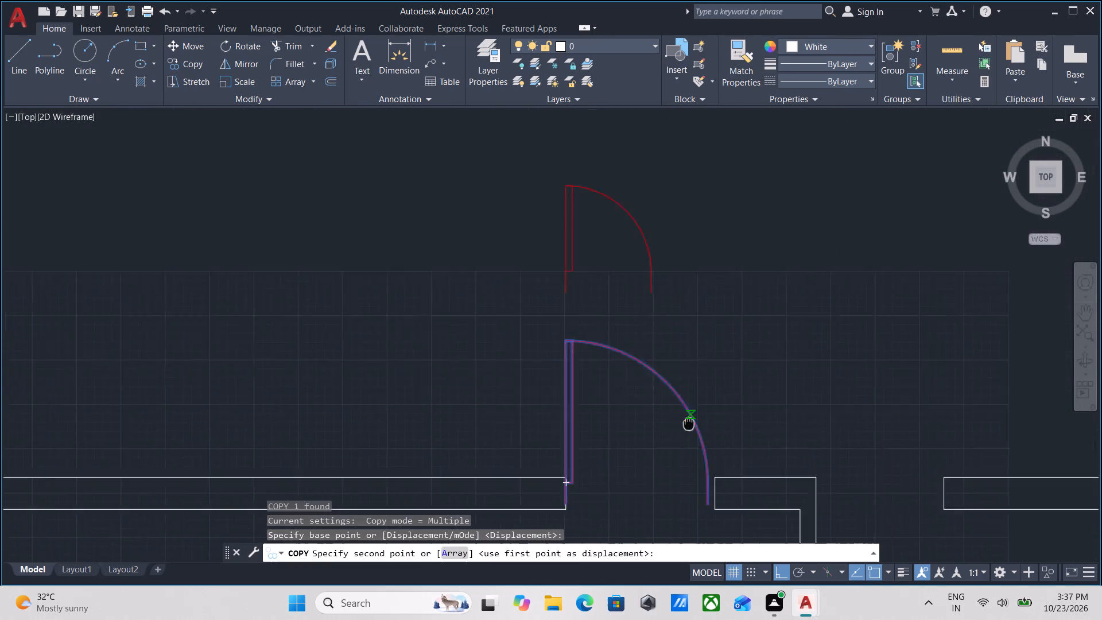
middle_drag(684, 430, 684, 431)
key(F8)
scroll(788, 295, down, 2)
middle_drag(792, 283, 743, 421)
scroll(791, 292, up, 1)
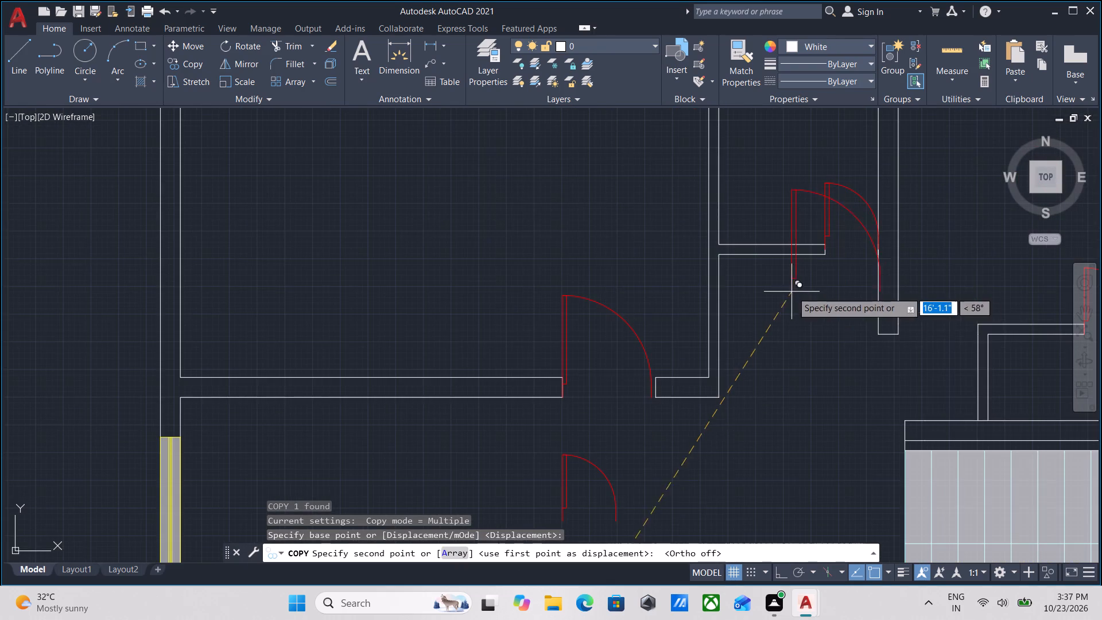
middle_drag(879, 321, 778, 345)
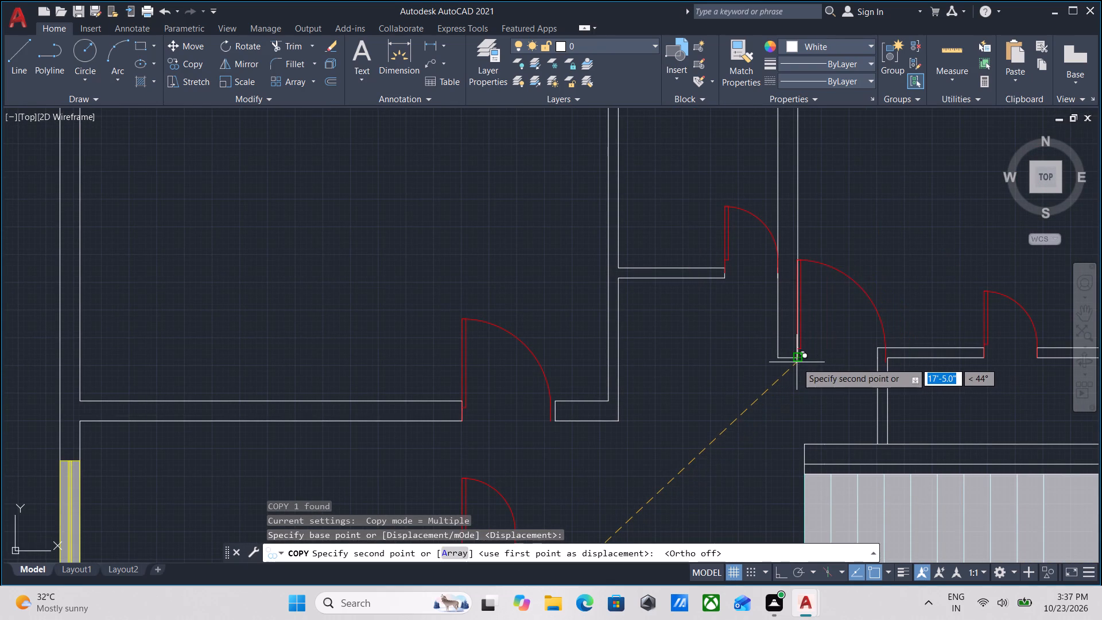
click(797, 362)
key(Escape)
Resize the copied door at the northeast room to a 3' width so it fits its opening.
click(894, 338)
click(855, 337)
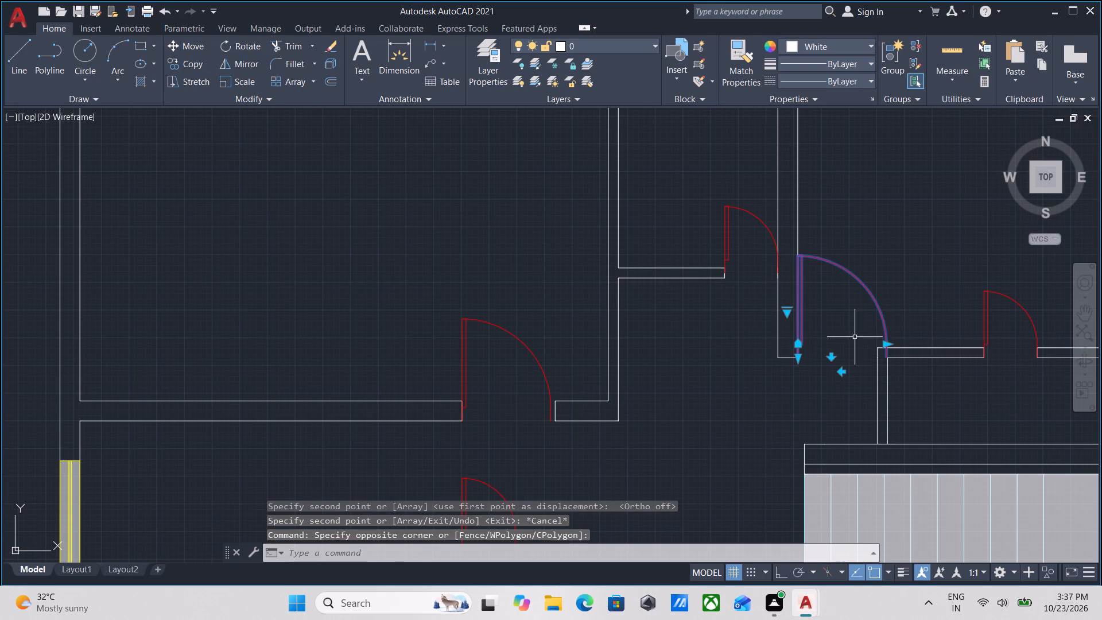
click(887, 347)
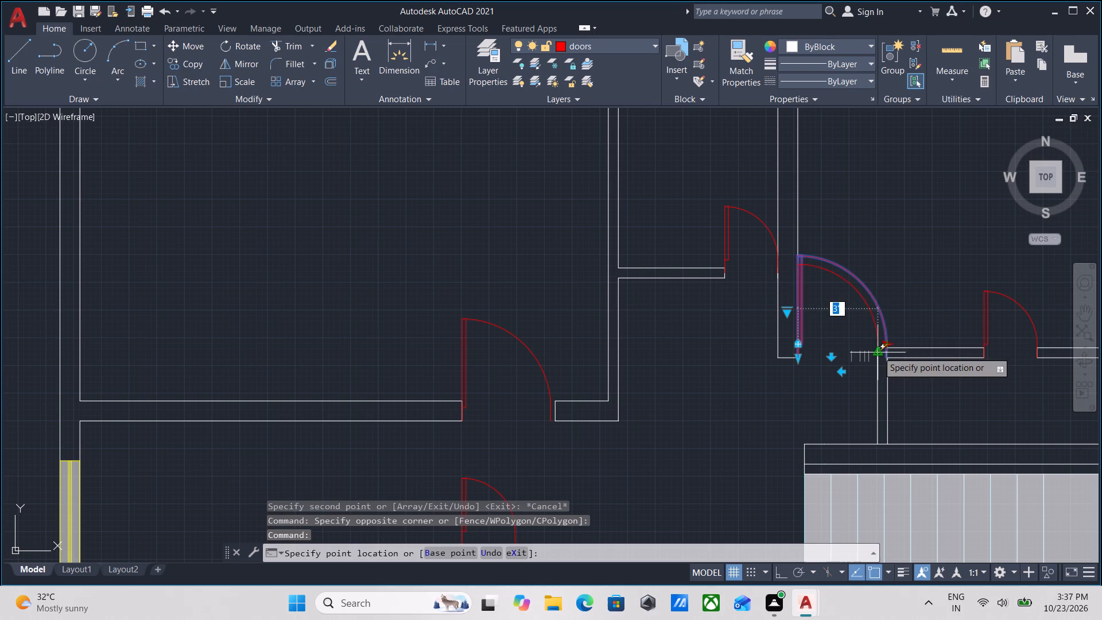
click(878, 351)
scroll(878, 351, down, 2)
key(Escape)
Narrow the southwest room's door to match the resized northeast door.
middle_drag(681, 424, 713, 316)
scroll(748, 378, up, 3)
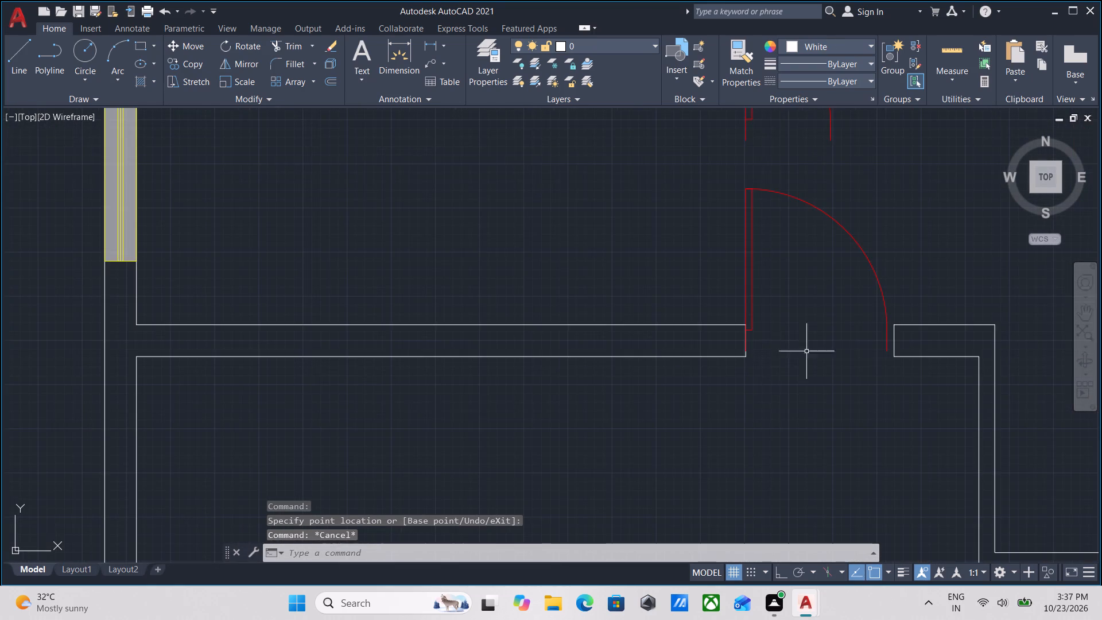
scroll(854, 324, up, 2)
click(944, 265)
click(897, 276)
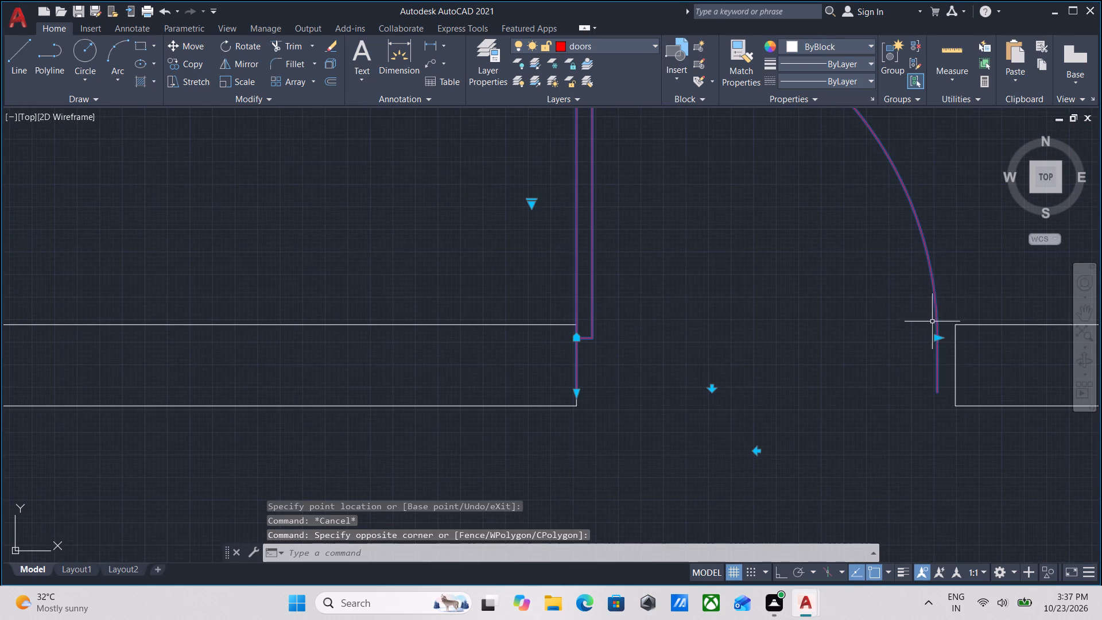
click(940, 340)
click(886, 348)
scroll(910, 346, down, 1)
key(Escape)
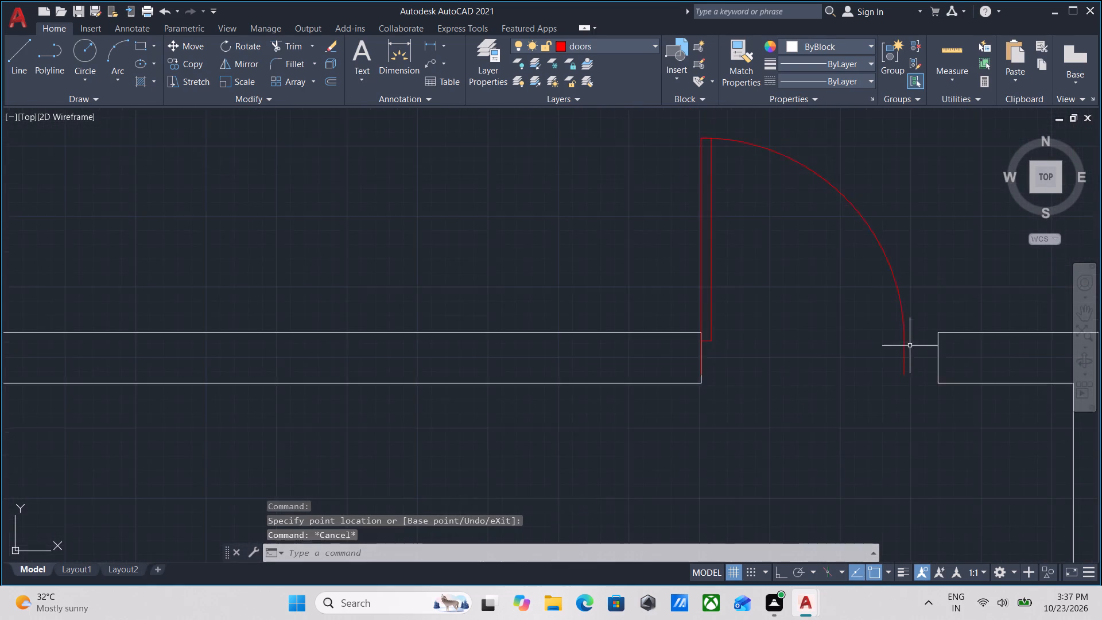
Resize the northwest room's door to a 3' width.
middle_drag(910, 346, 813, 420)
scroll(818, 340, down, 1)
middle_drag(818, 339, 760, 550)
scroll(729, 378, down, 1)
middle_drag(729, 378, 726, 460)
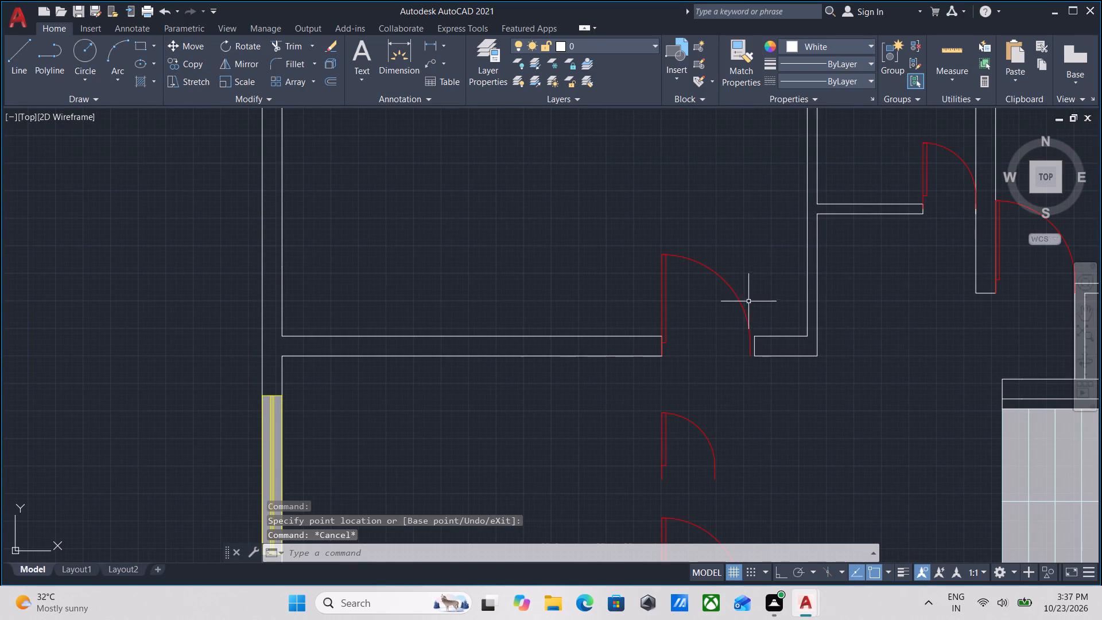
click(748, 301)
click(724, 323)
click(749, 340)
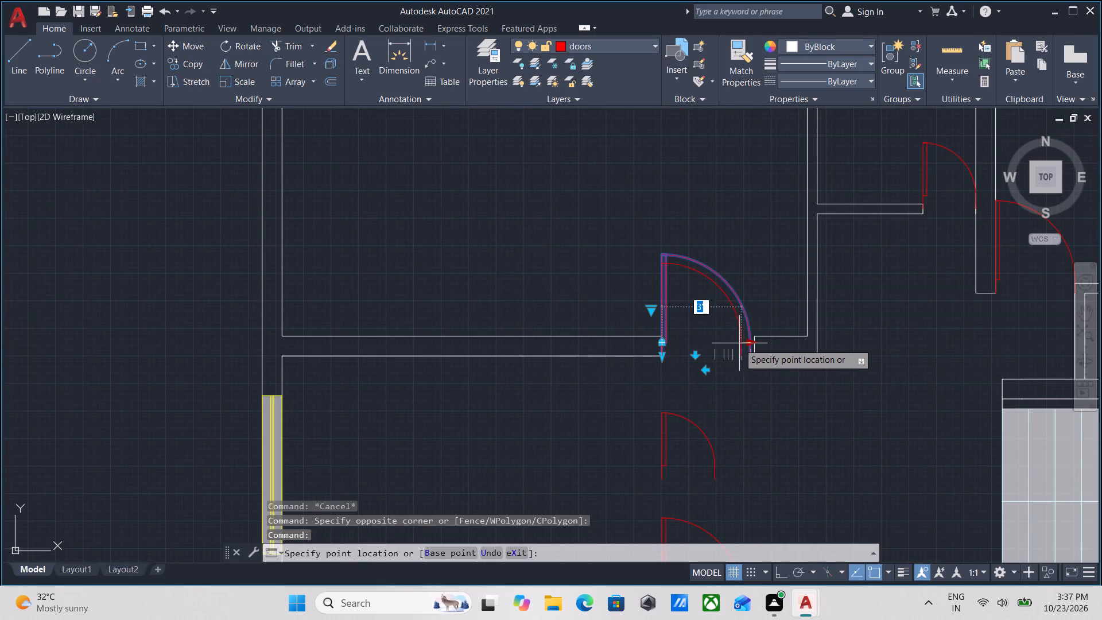
click(739, 343)
key(Escape)
Trim away the short wall end line facing the northwest room's door swing.
scroll(756, 352, up, 2)
text(TR)
key(Return)
click(760, 339)
click(738, 342)
key(Escape)
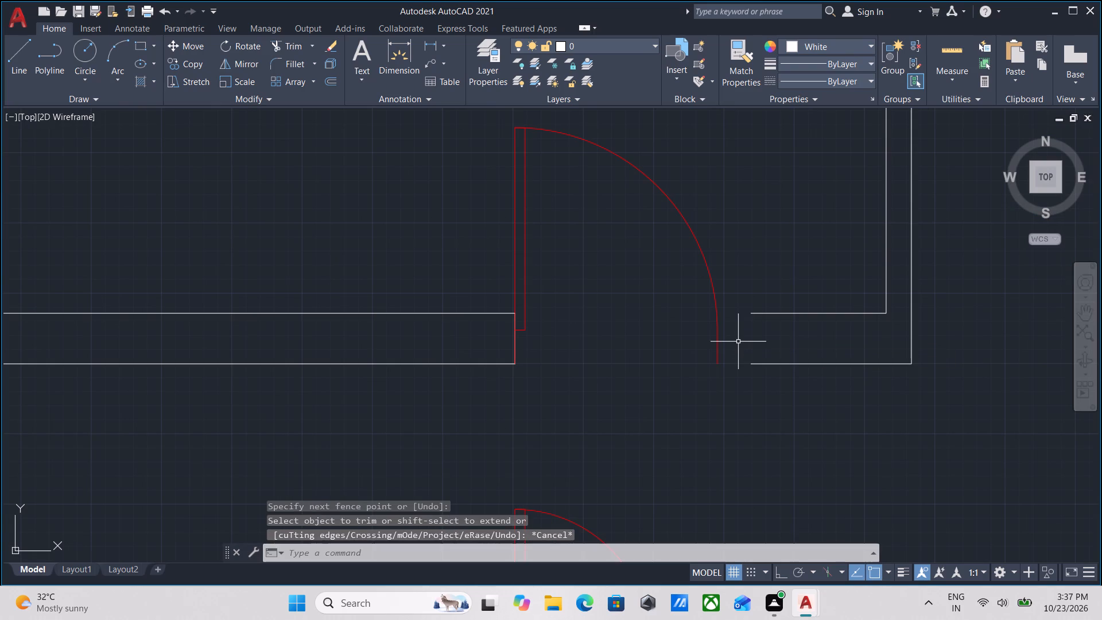
Extend both open wall lines to the far jamb of the northwest room's door.
text(EX)
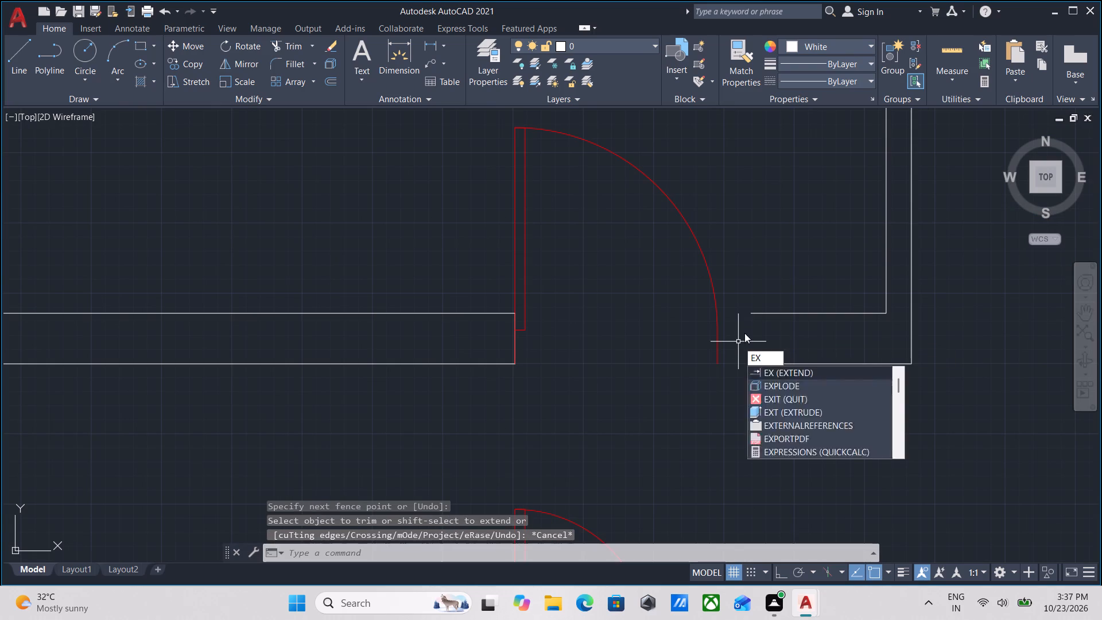
key(Return)
click(765, 313)
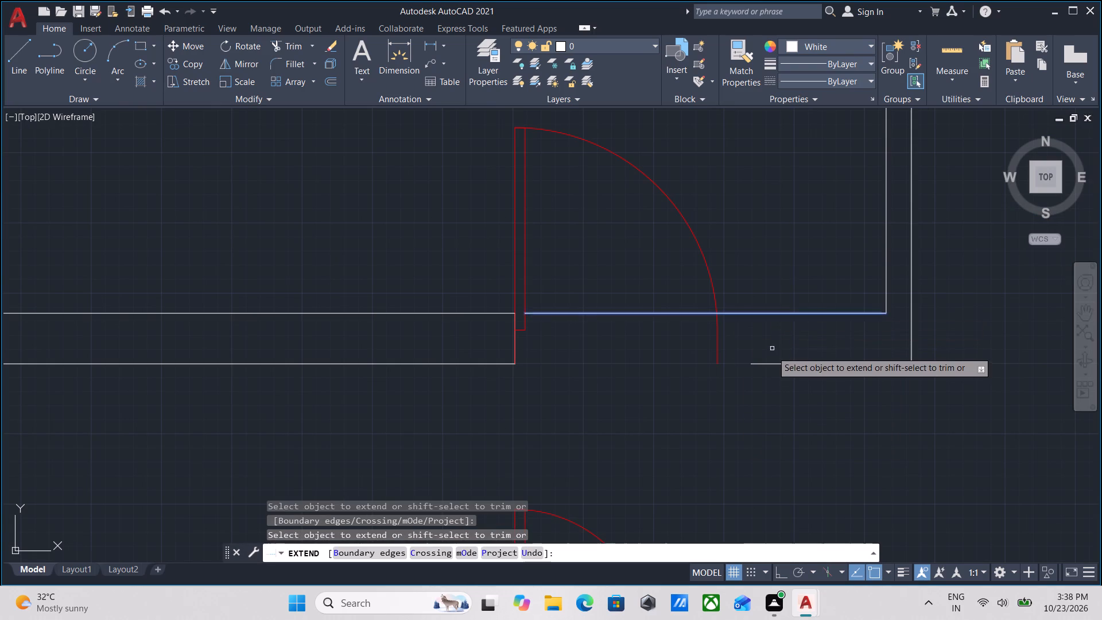
click(772, 363)
key(Escape)
Draw a 9" line closing the extended wall end at the northwest room's door.
key(l)
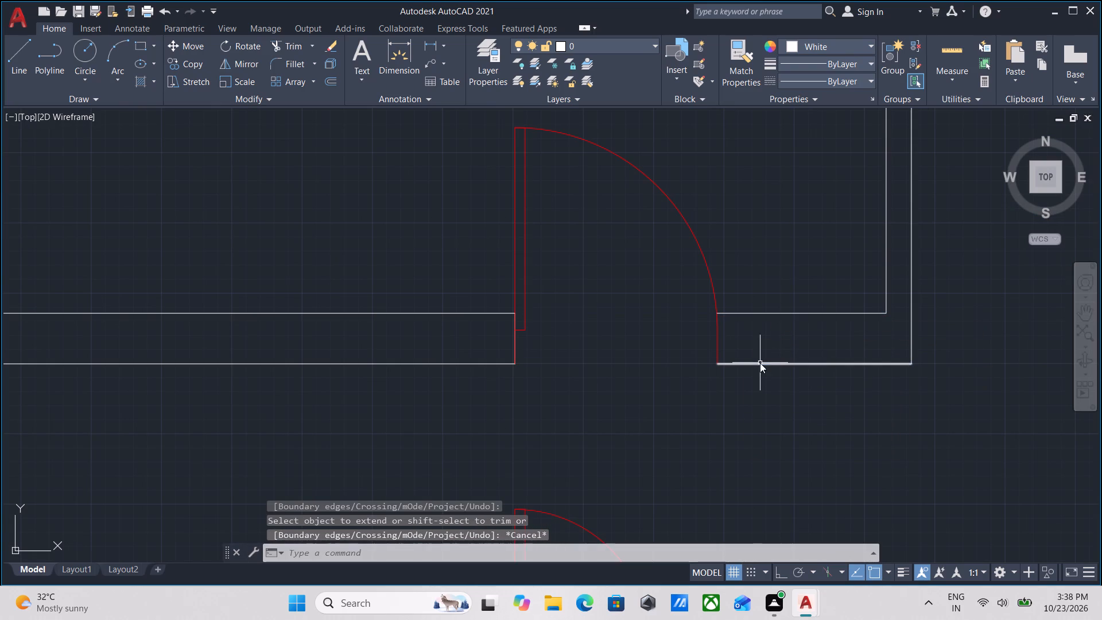
key(Return)
click(714, 361)
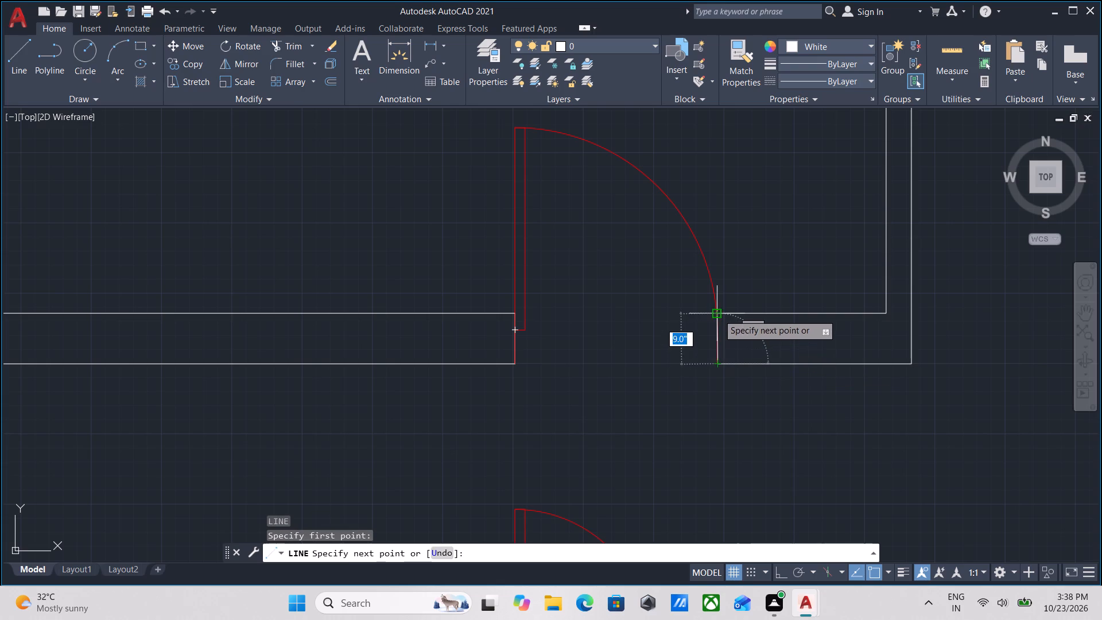
click(719, 313)
key(Escape)
Trim away the short wall end line beside the southwest room's door opening.
scroll(719, 313, down, 4)
middle_drag(727, 404, 721, 312)
scroll(716, 323, up, 2)
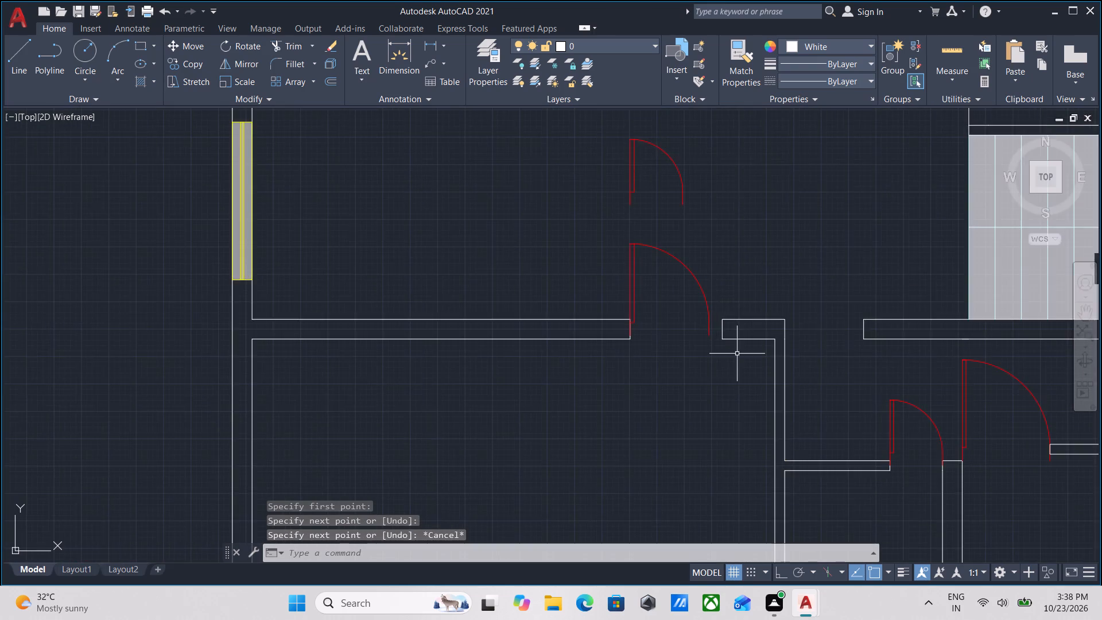
scroll(737, 354, up, 2)
text(TR)
key(Return)
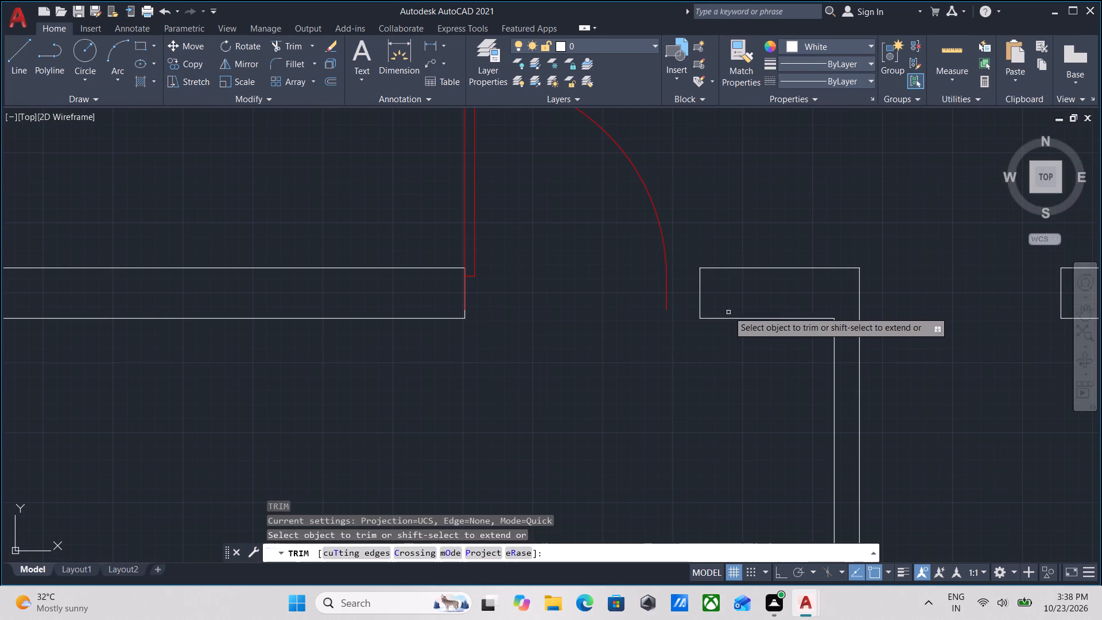
click(725, 298)
click(684, 298)
key(Escape)
Extend the upper wall line to the far jamb of the southwest room's door.
text(EX)
key(Return)
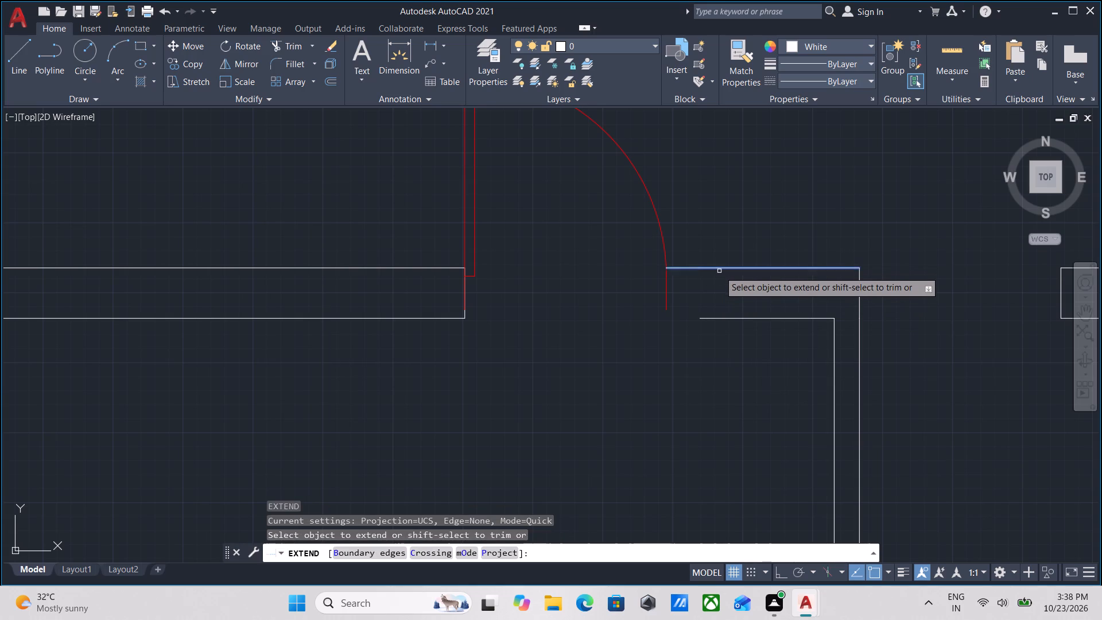
click(719, 269)
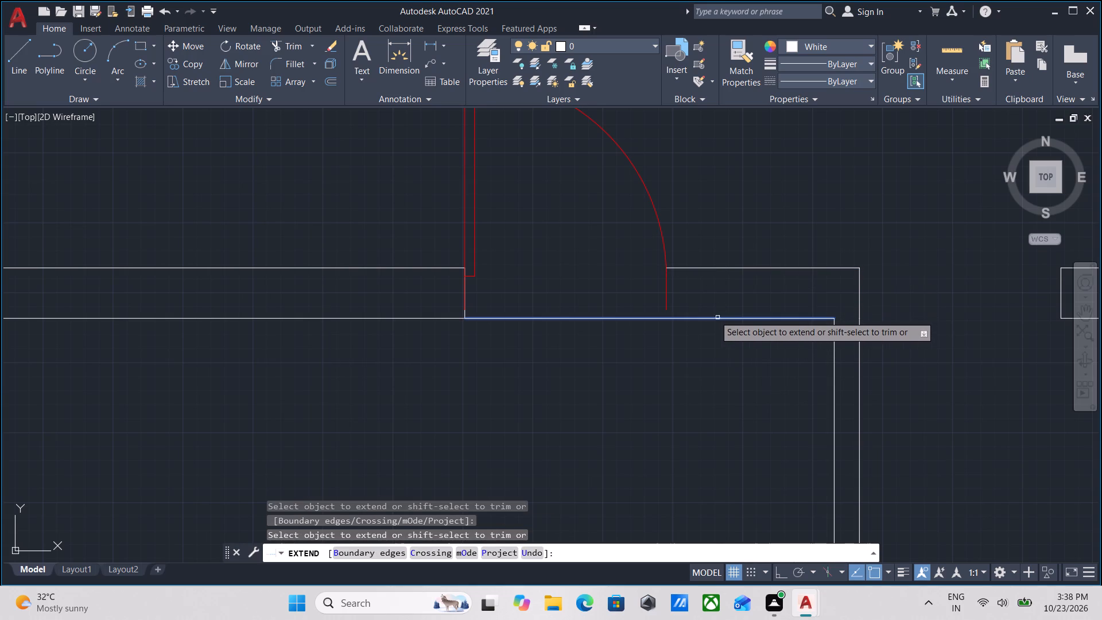
key(Escape)
Move the southwest room's door so its hinge jamb ends at the lower corner of the wall.
drag(666, 231, 660, 237)
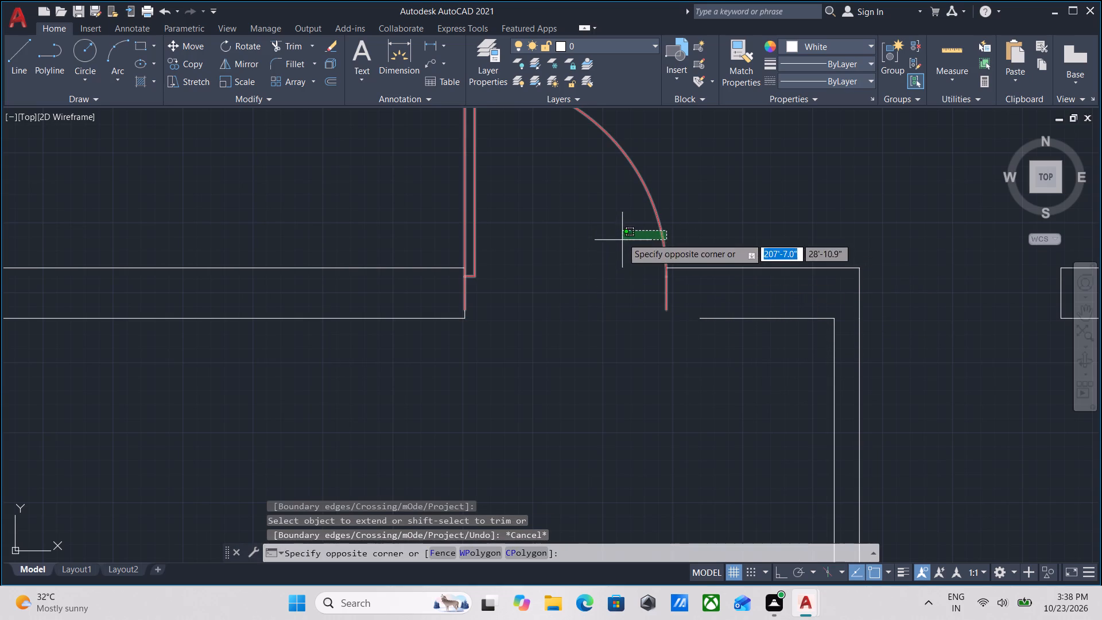
click(622, 235)
middle_drag(575, 288, 602, 289)
key(m)
key(Return)
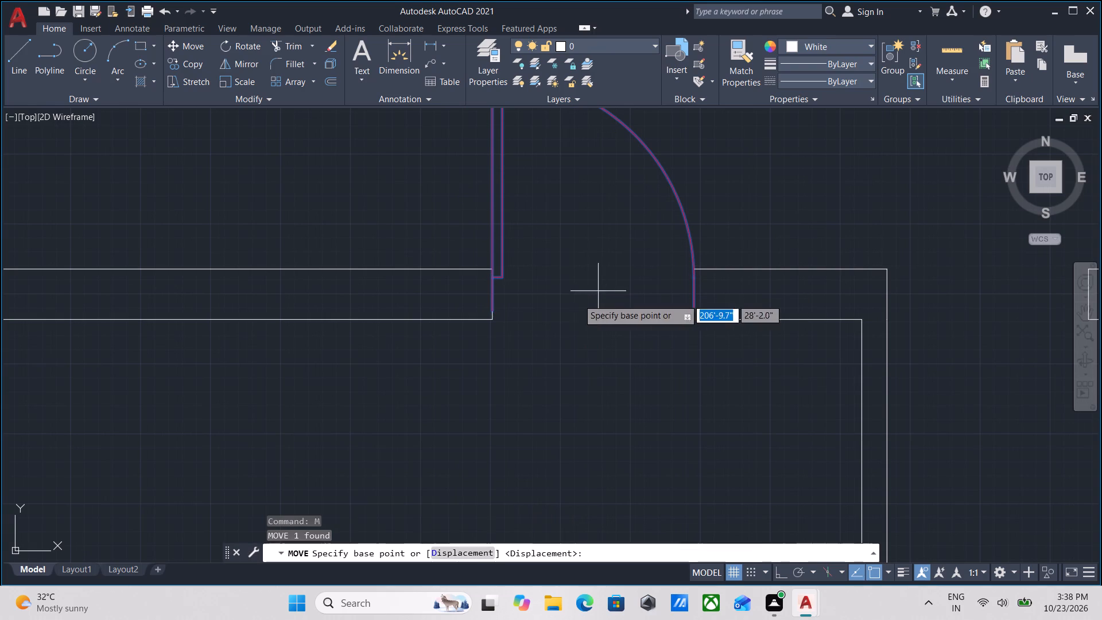
scroll(551, 315, up, 1)
click(459, 311)
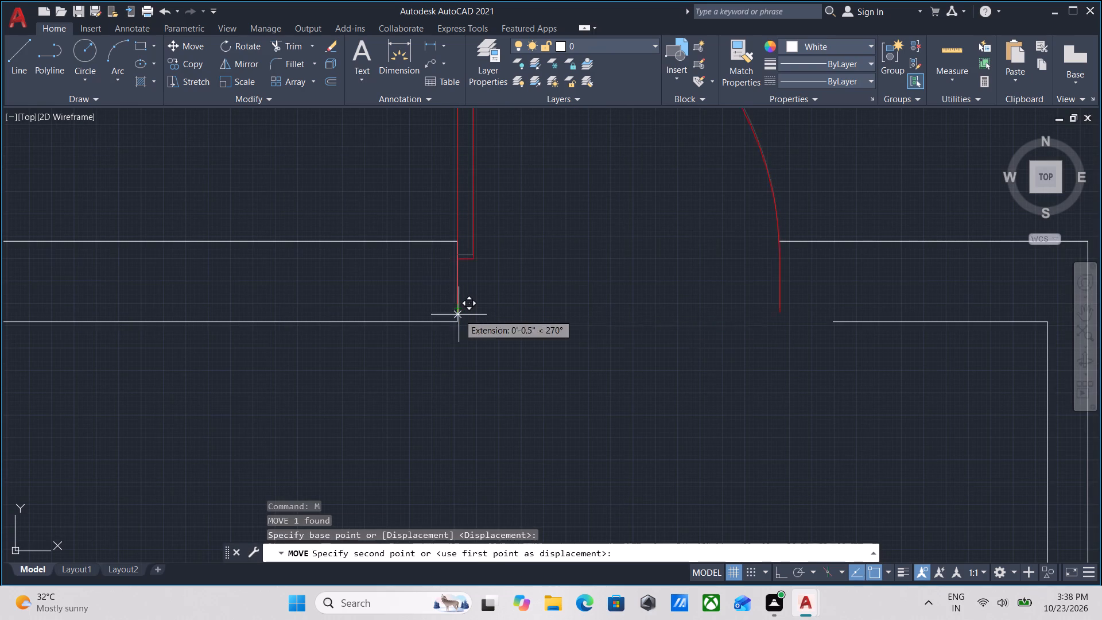
click(457, 321)
key(Escape)
Extend the lower wall line to the far jamb of the moved southwest door.
scroll(639, 319, down, 1)
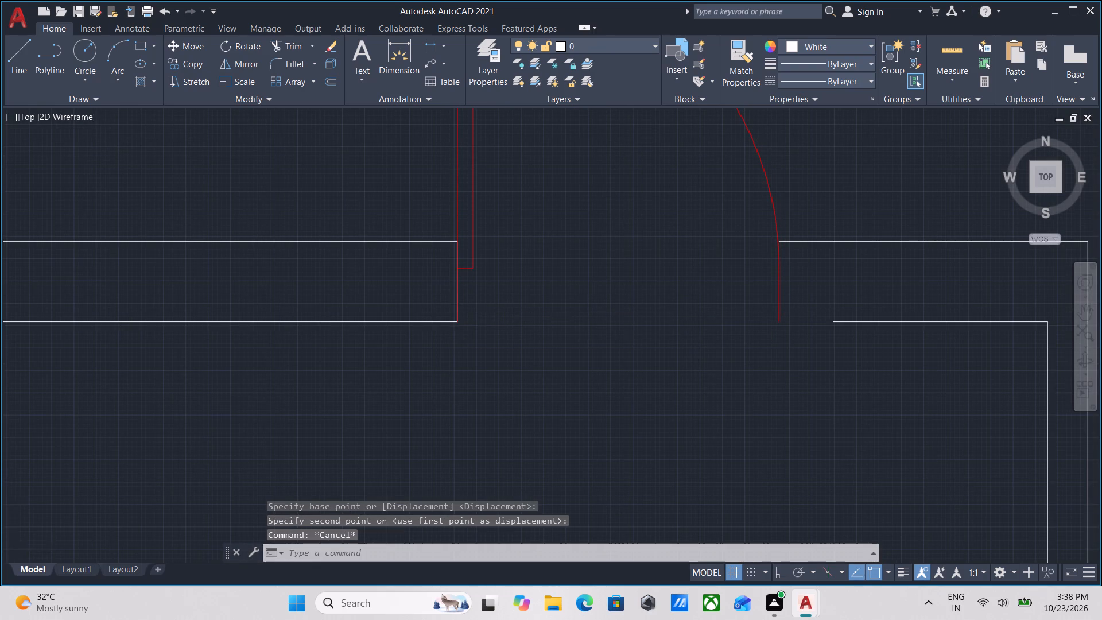
middle_drag(631, 328, 618, 340)
text(EX)
key(Return)
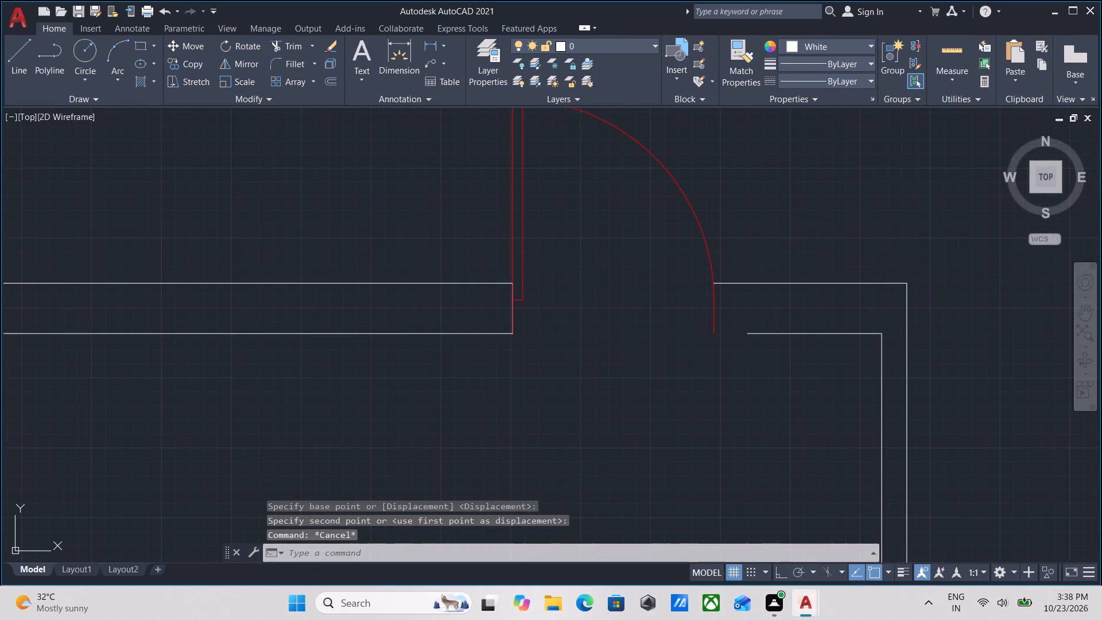
click(767, 332)
key(Escape)
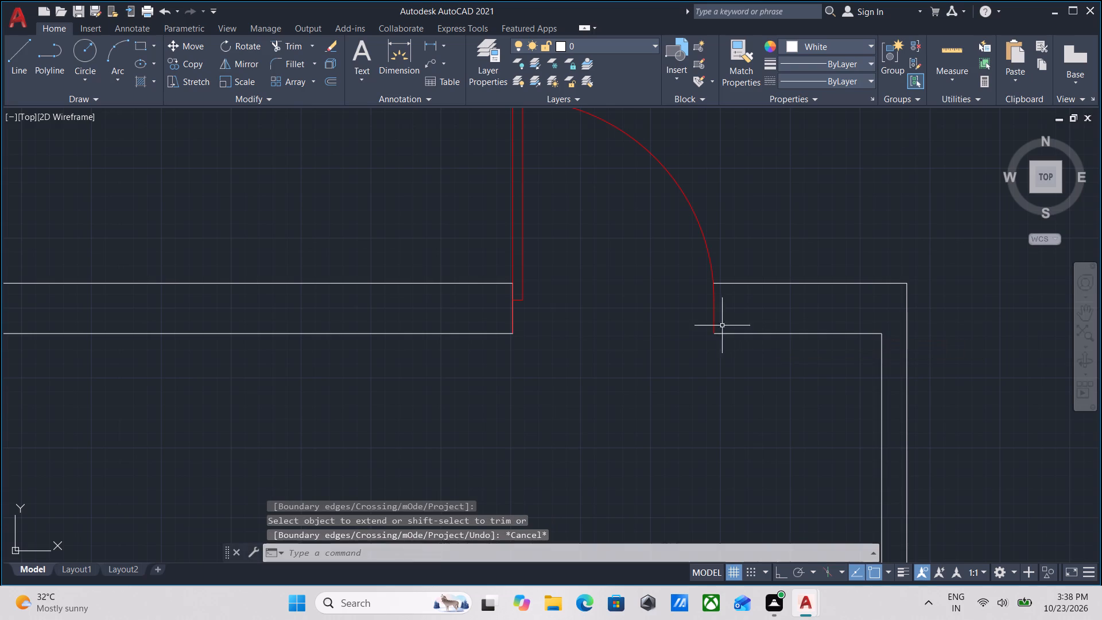
Draw a line closing the extended wall end at the southwest room's door.
key(l)
key(Return)
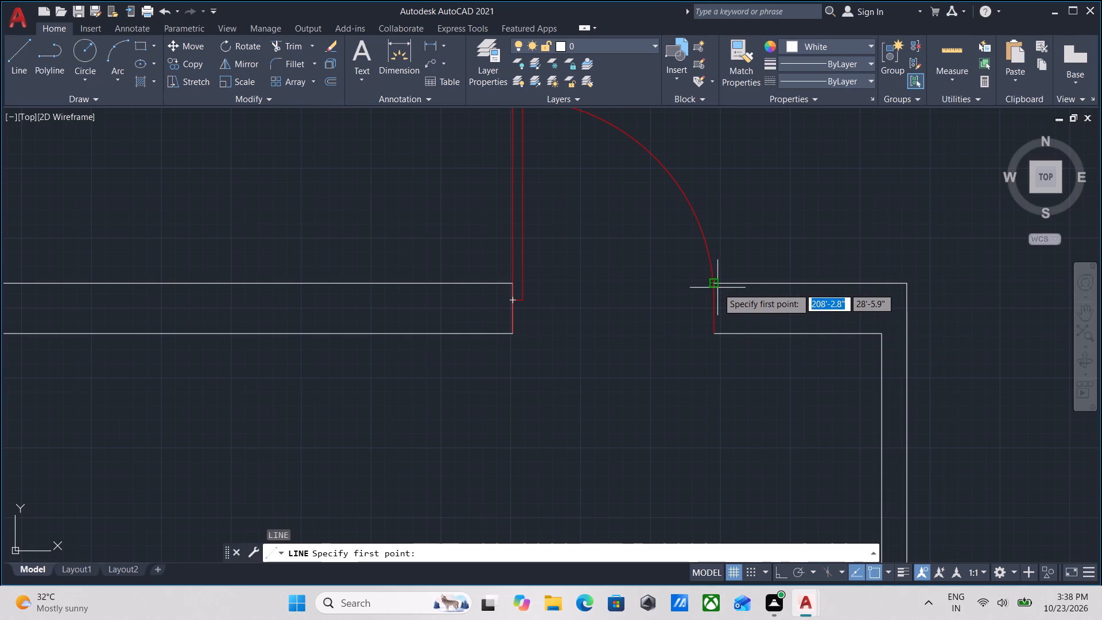
click(709, 285)
click(714, 335)
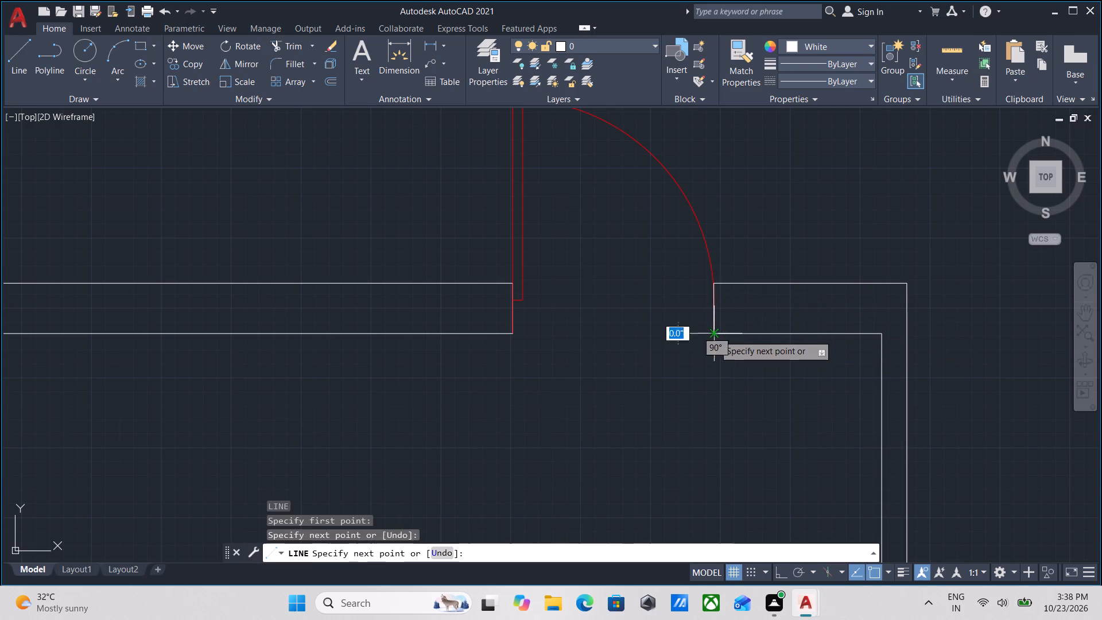
key(Escape)
Erase the spare small door standing in the open space between the northwest and southwest rooms' doors.
scroll(715, 334, down, 5)
middle_drag(716, 297, 707, 340)
scroll(696, 315, up, 1)
drag(738, 346, 732, 344)
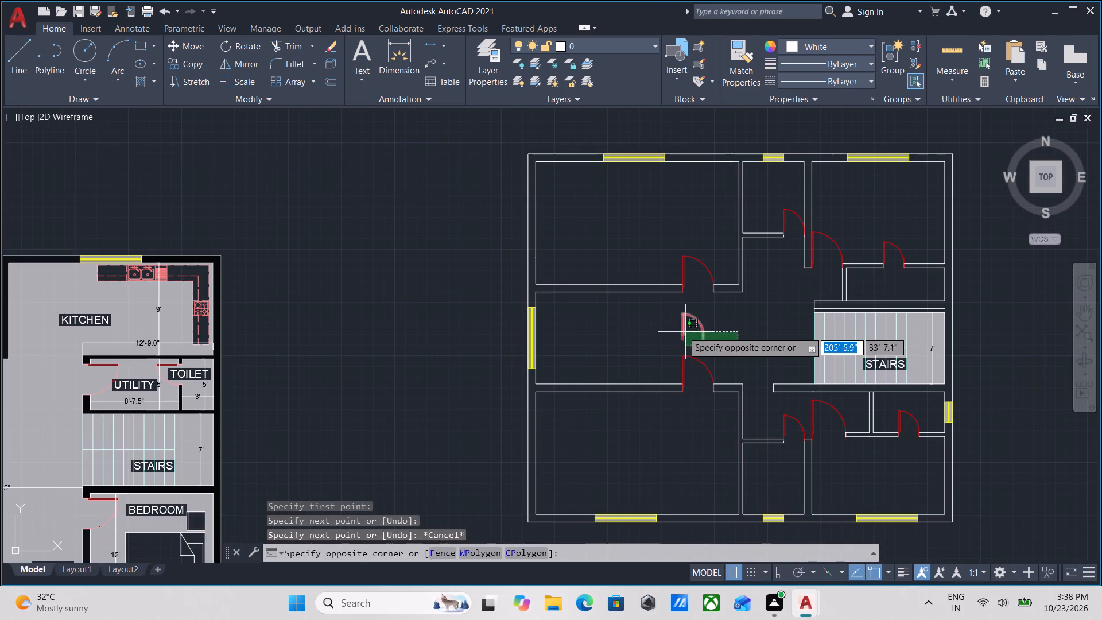
click(682, 331)
right_click(682, 331)
click(740, 304)
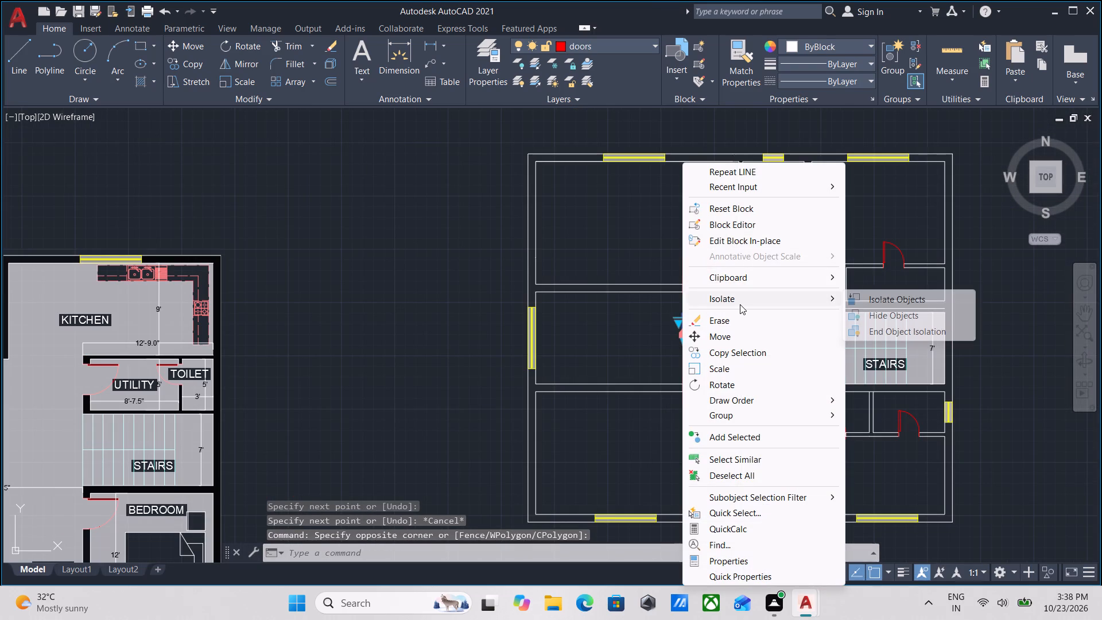
key(Escape)
scroll(740, 304, down, 2)
click(736, 317)
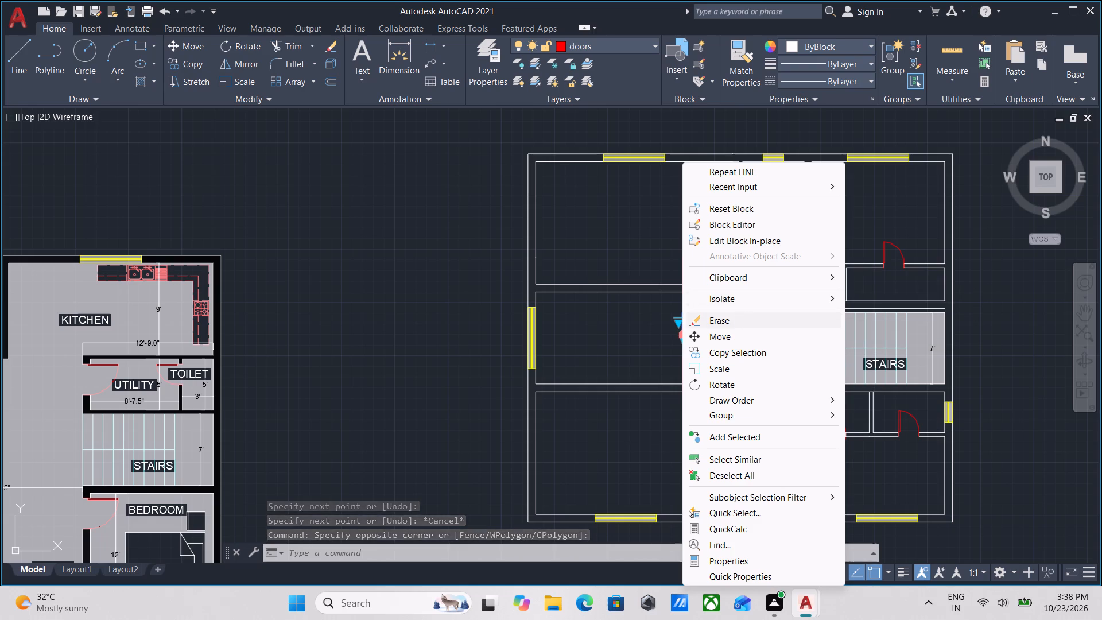
Examine the finished door openings on the new floor plan and the furnished plan beside it.
scroll(736, 317, down, 2)
middle_drag(752, 345, 764, 384)
scroll(766, 420, up, 2)
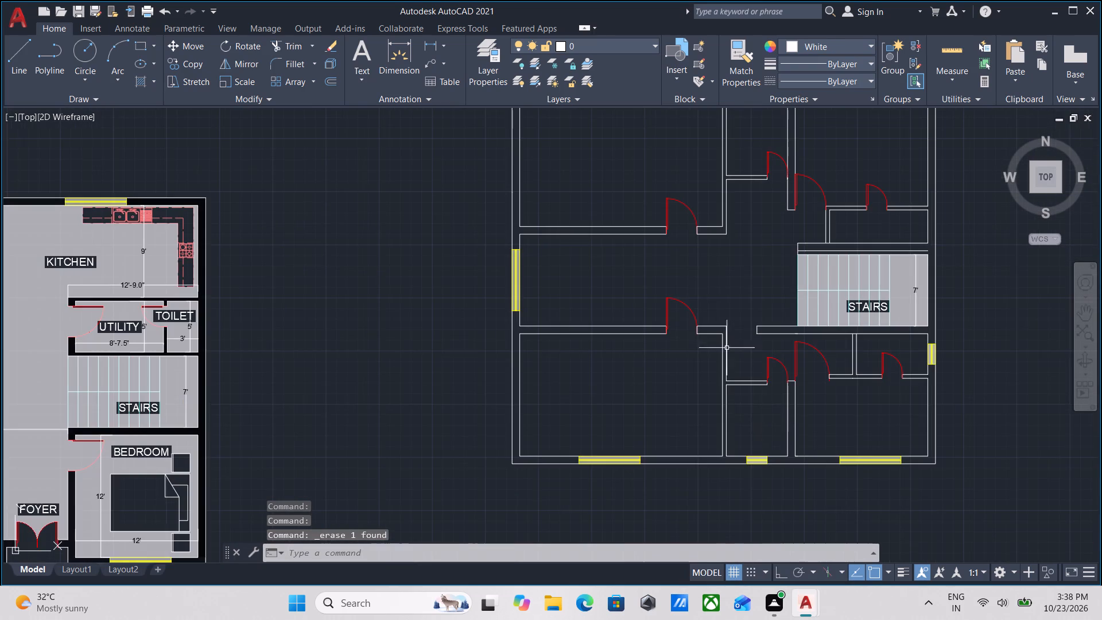
middle_drag(696, 280, 725, 358)
middle_drag(620, 334, 678, 359)
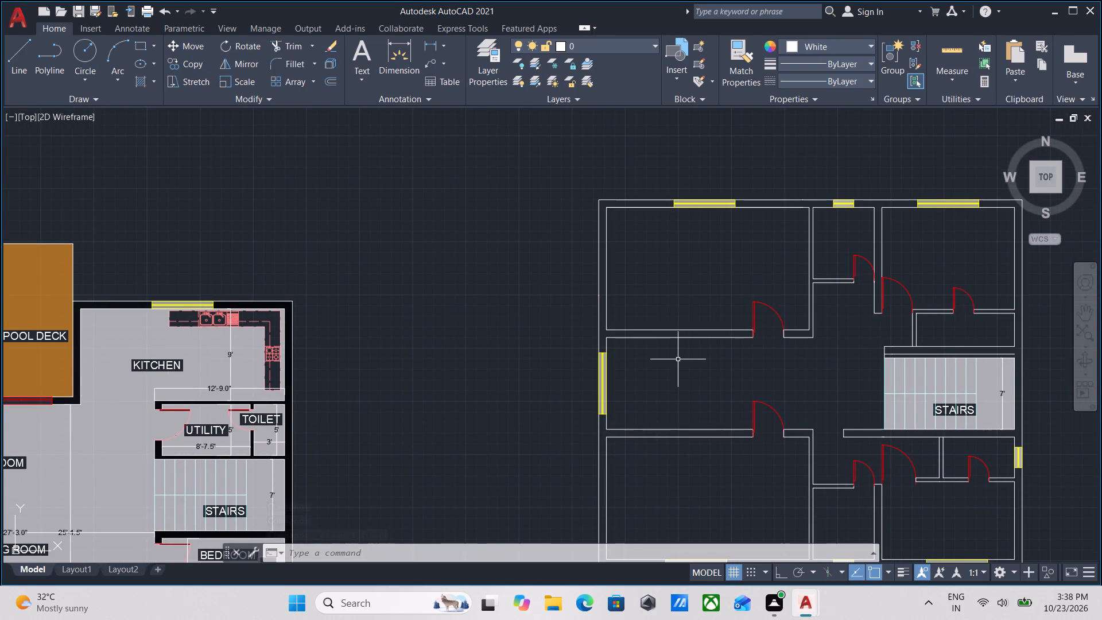
middle_drag(665, 306, 705, 313)
key(h)
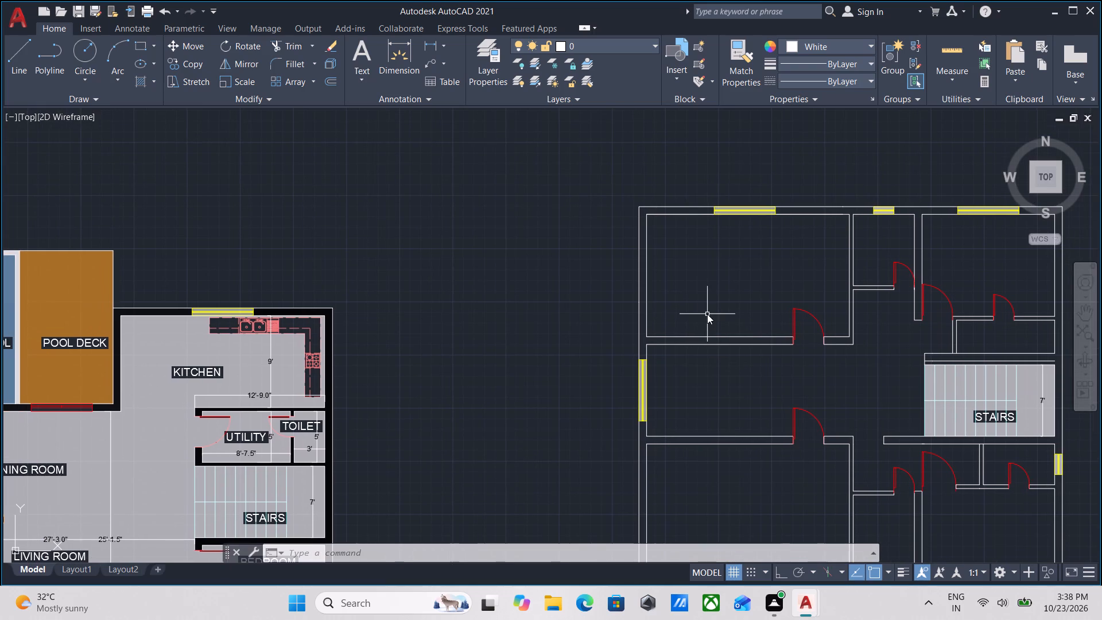
key(Escape)
scroll(707, 314, down, 2)
middle_drag(553, 324, 705, 281)
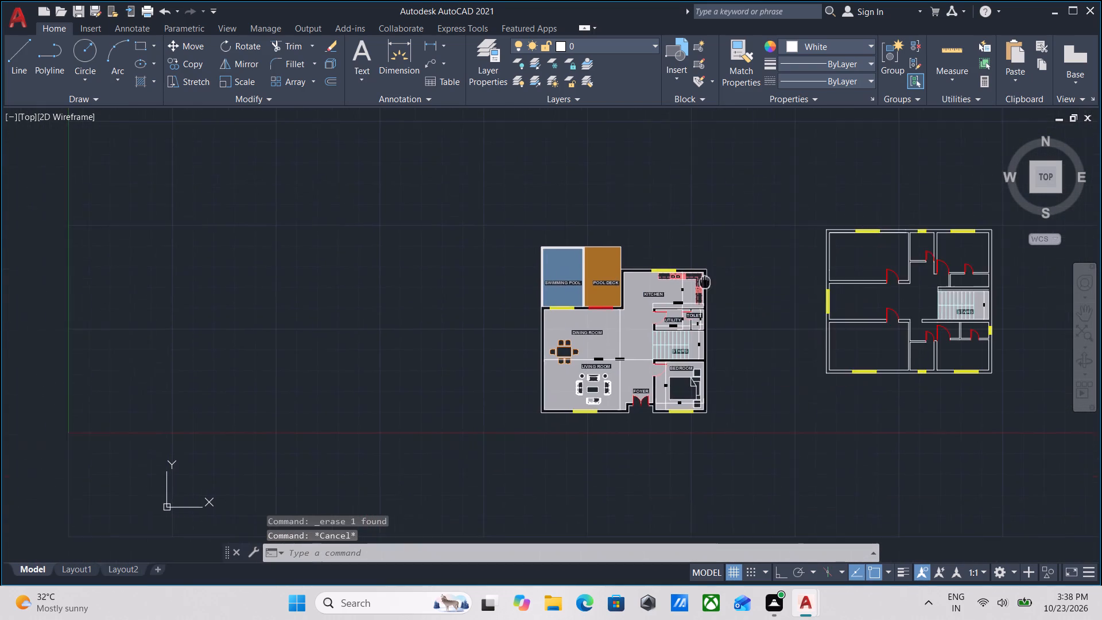
Ungroup the furnished floor plan so its labels can be picked individually.
scroll(638, 304, up, 3)
scroll(681, 260, up, 1)
scroll(463, 218, down, 2)
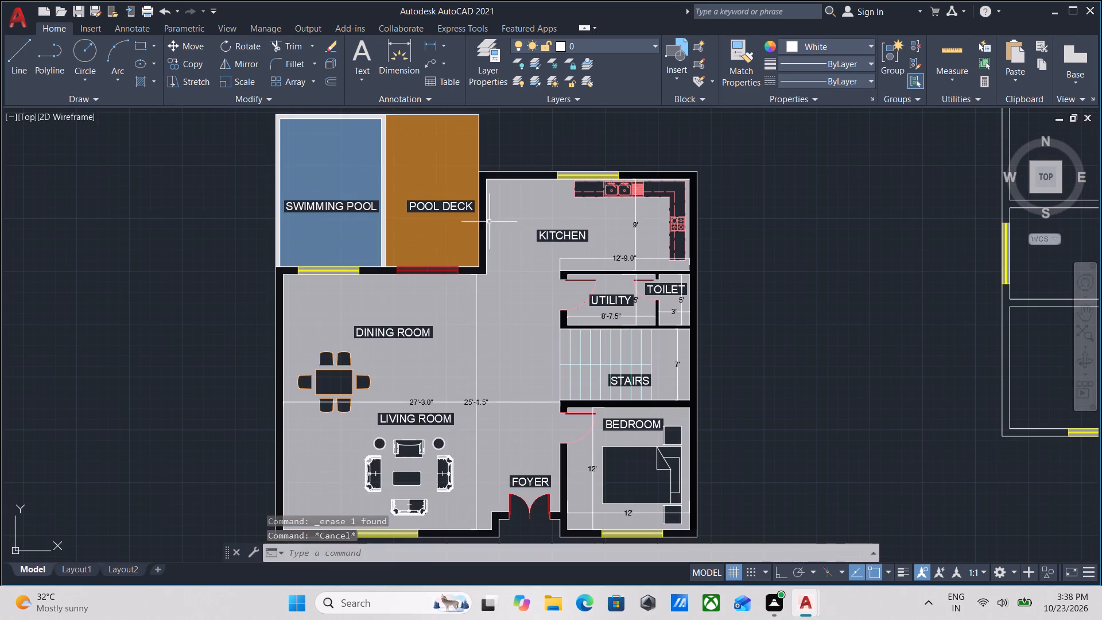
click(564, 237)
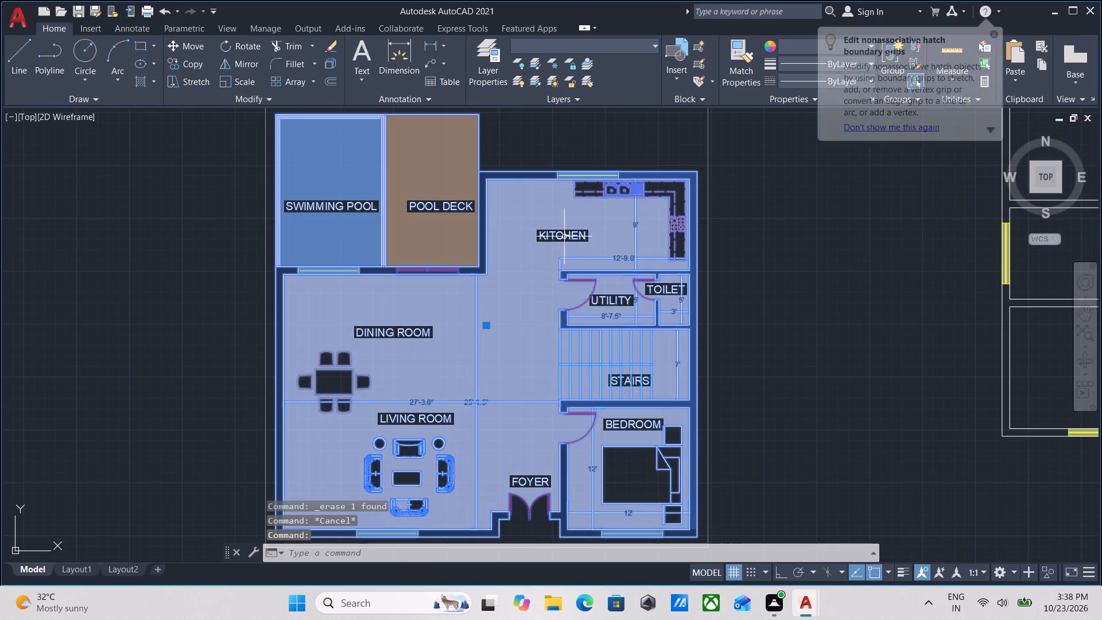
text(UNG)
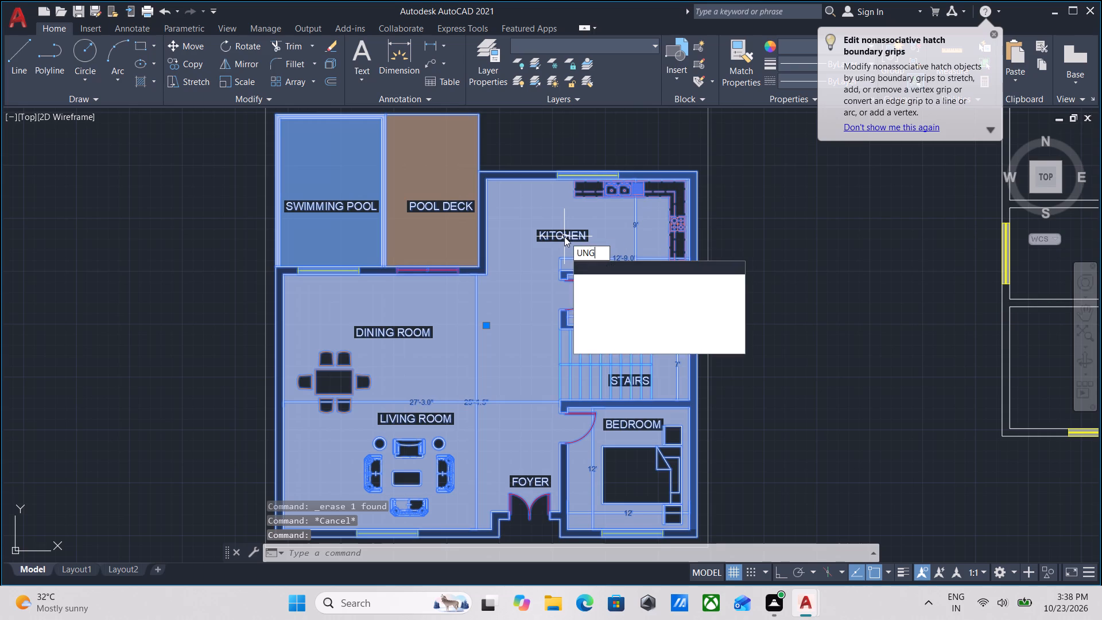
key(Return)
Copy the KITCHEN label from the furnished plan into the central west room of the new floor plan.
scroll(564, 237, up, 1)
click(565, 233)
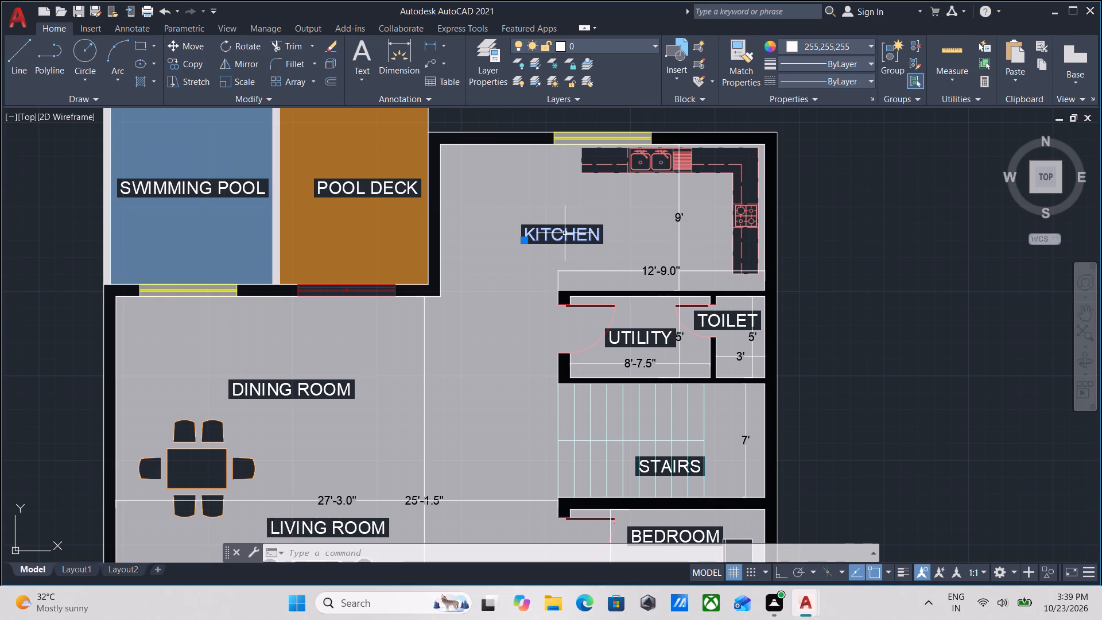
text(CO)
key(Return)
click(565, 233)
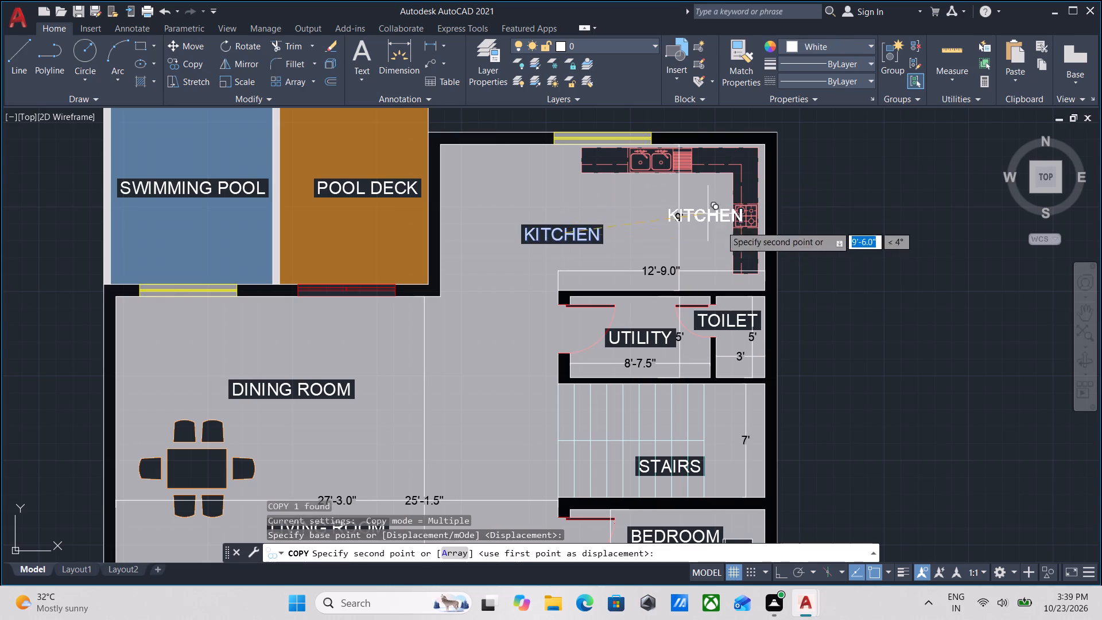
scroll(791, 257, down, 2)
middle_drag(773, 252, 378, 222)
scroll(565, 259, down, 2)
middle_drag(556, 264, 519, 284)
scroll(580, 260, up, 3)
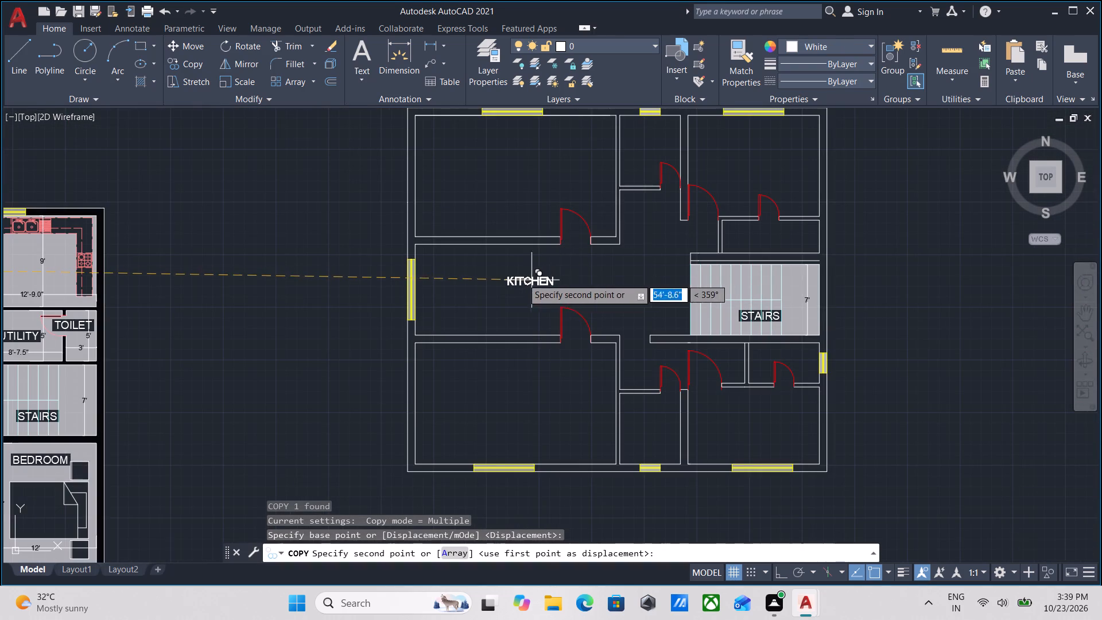
click(502, 280)
scroll(510, 249, down, 1)
middle_drag(510, 249, 635, 208)
key(Escape)
Copy the furnished plan's DINING ROOM label to just below the KITCHEN label in the new floor plan.
middle_drag(494, 230, 614, 214)
scroll(247, 280, up, 2)
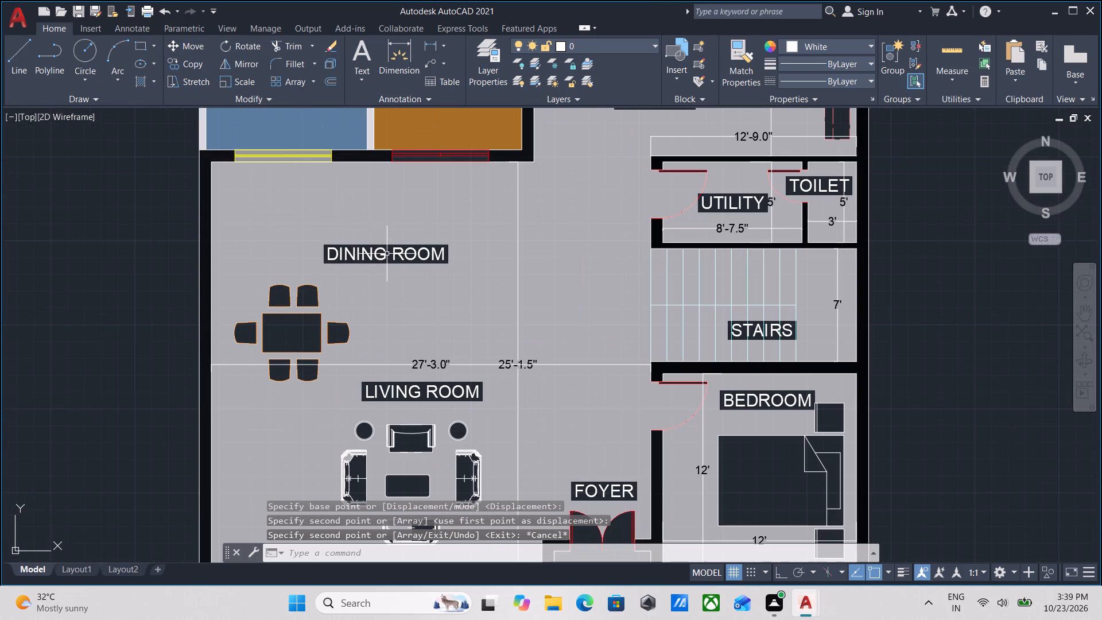
click(387, 254)
text(CO)
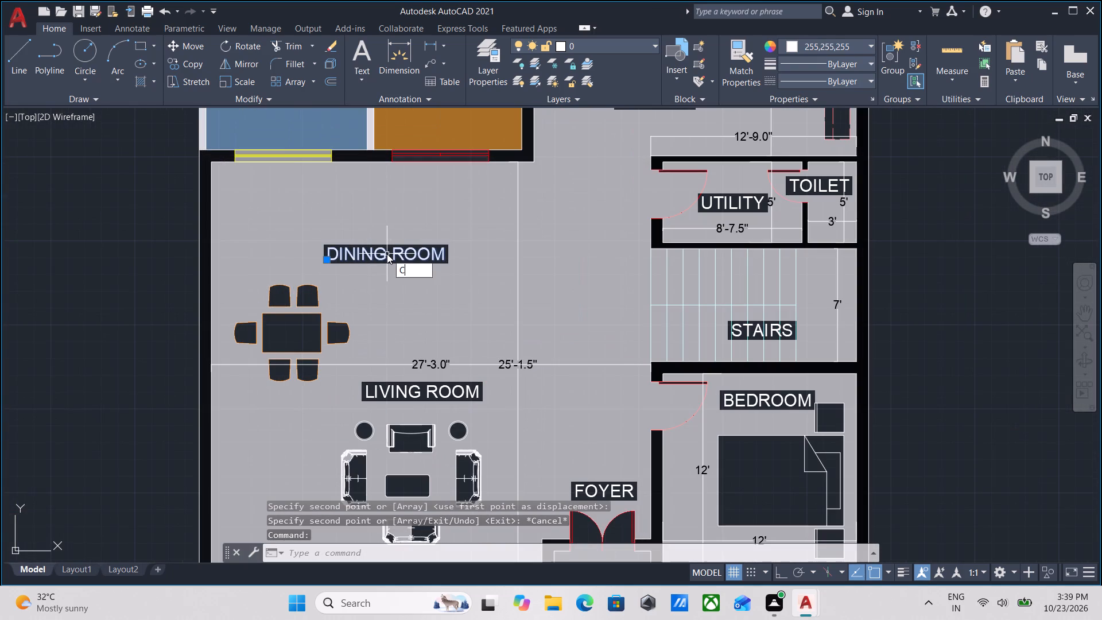
key(Return)
click(387, 254)
scroll(831, 255, down, 2)
middle_drag(751, 259, 156, 282)
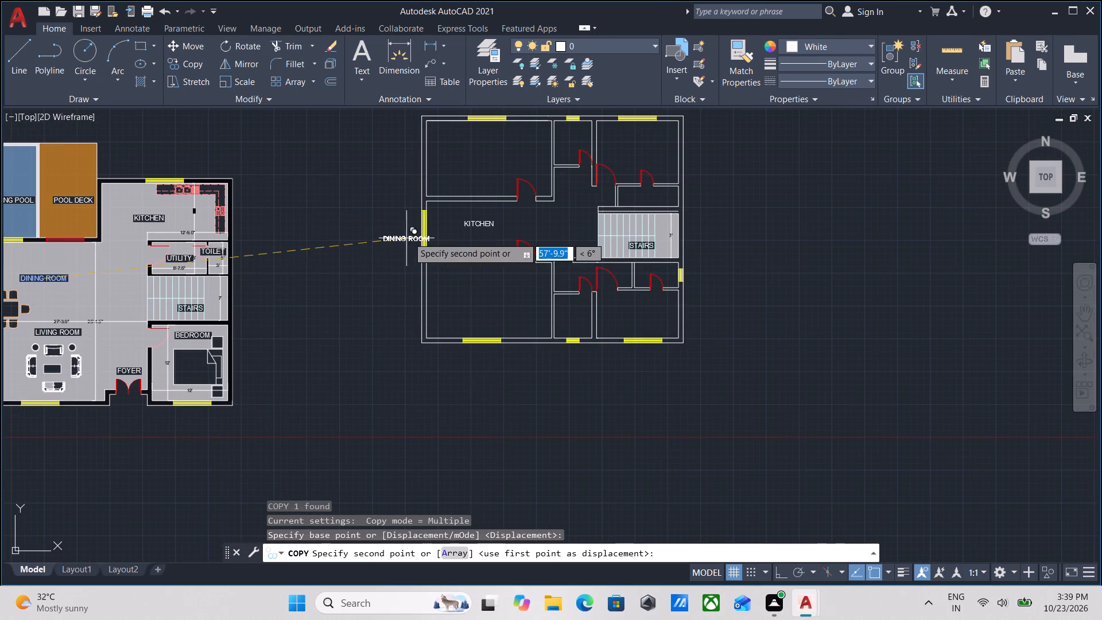
click(483, 237)
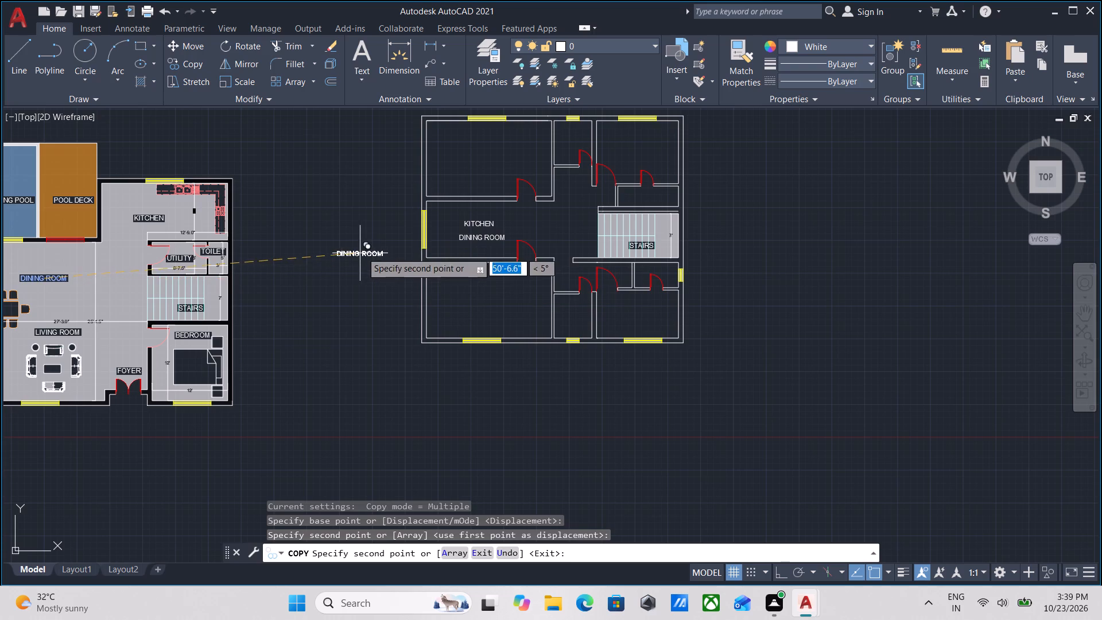
key(Escape)
Copy the furnished plan's BEDROOM label into the northwest, southwest, northeast and southeast rooms of the new floor plan.
middle_drag(315, 254, 589, 248)
scroll(167, 190, up, 2)
scroll(383, 213, down, 1)
middle_drag(383, 213, 323, 219)
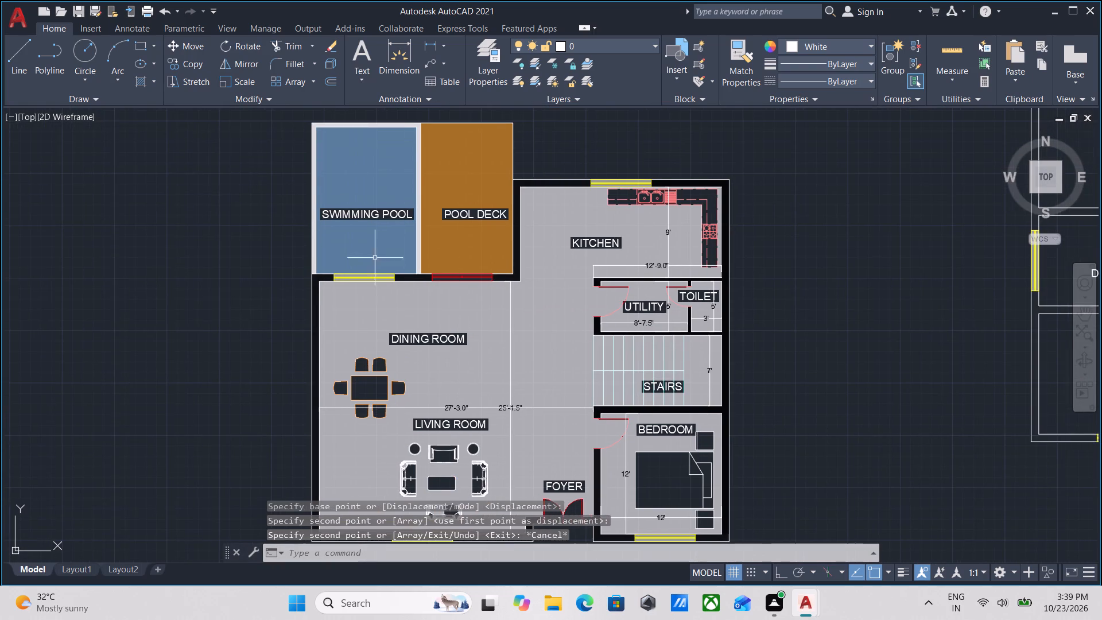
middle_drag(440, 363, 363, 202)
click(584, 268)
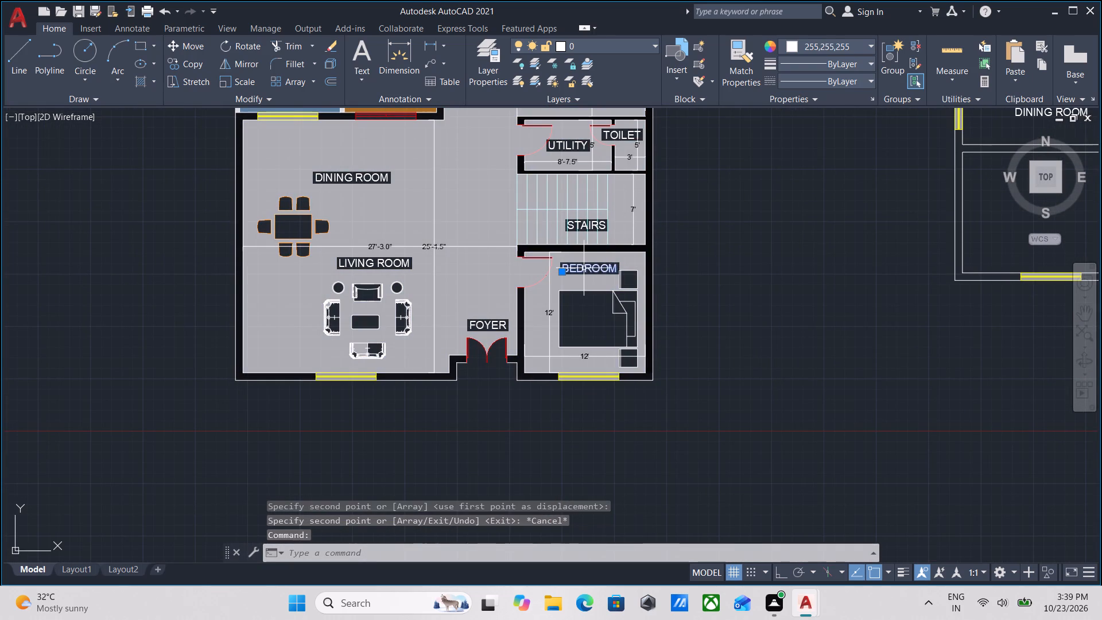
text(CO)
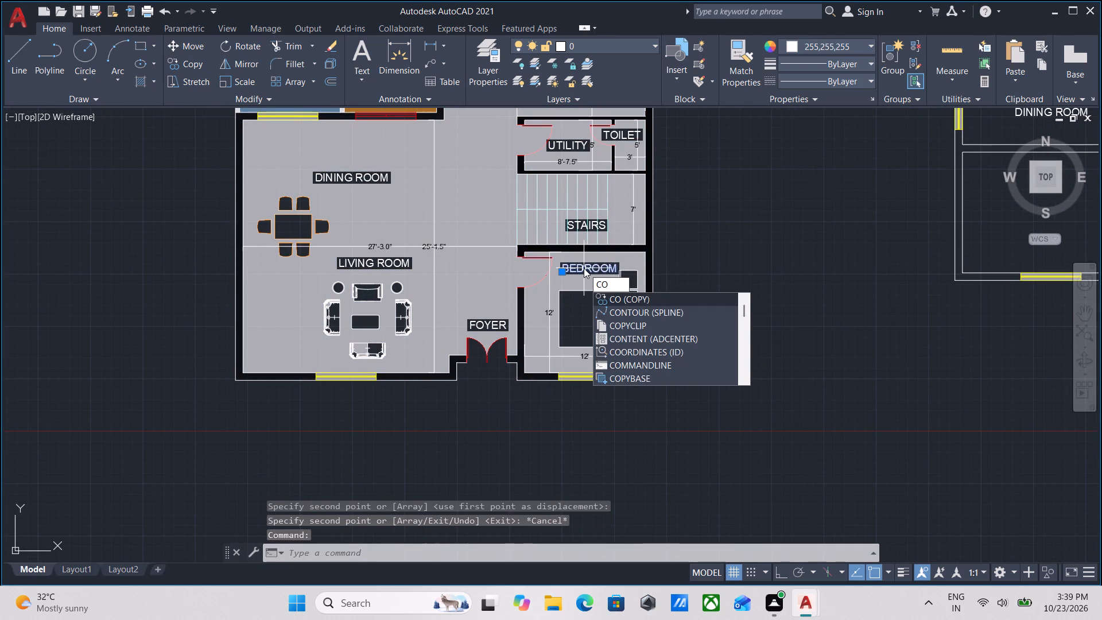
key(Return)
click(584, 268)
scroll(716, 259, down, 1)
middle_drag(674, 274, 361, 397)
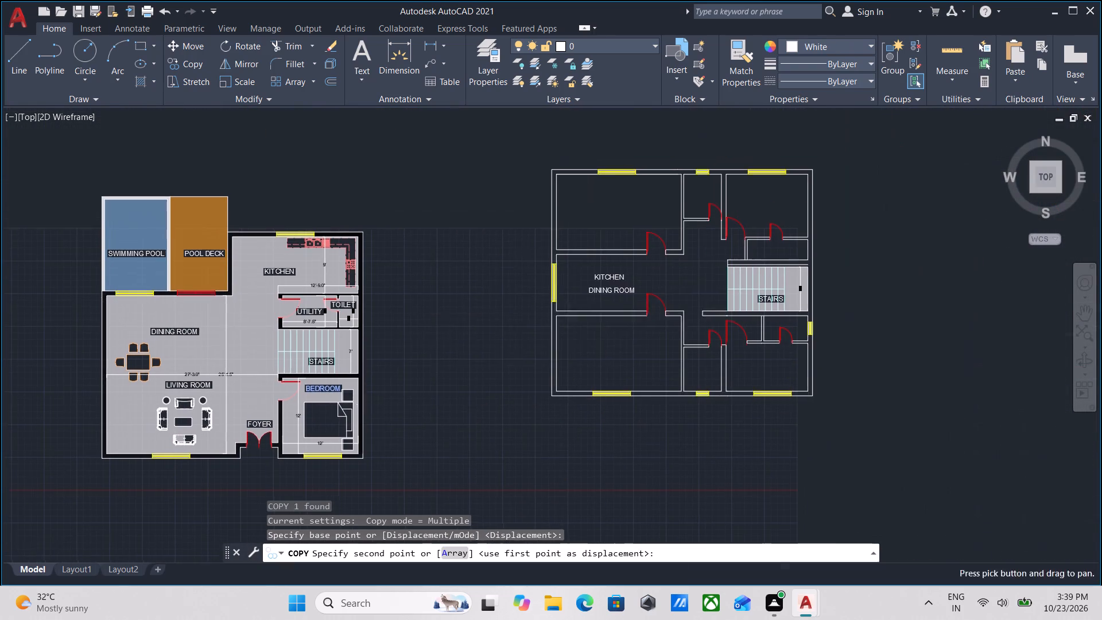
click(601, 206)
click(605, 355)
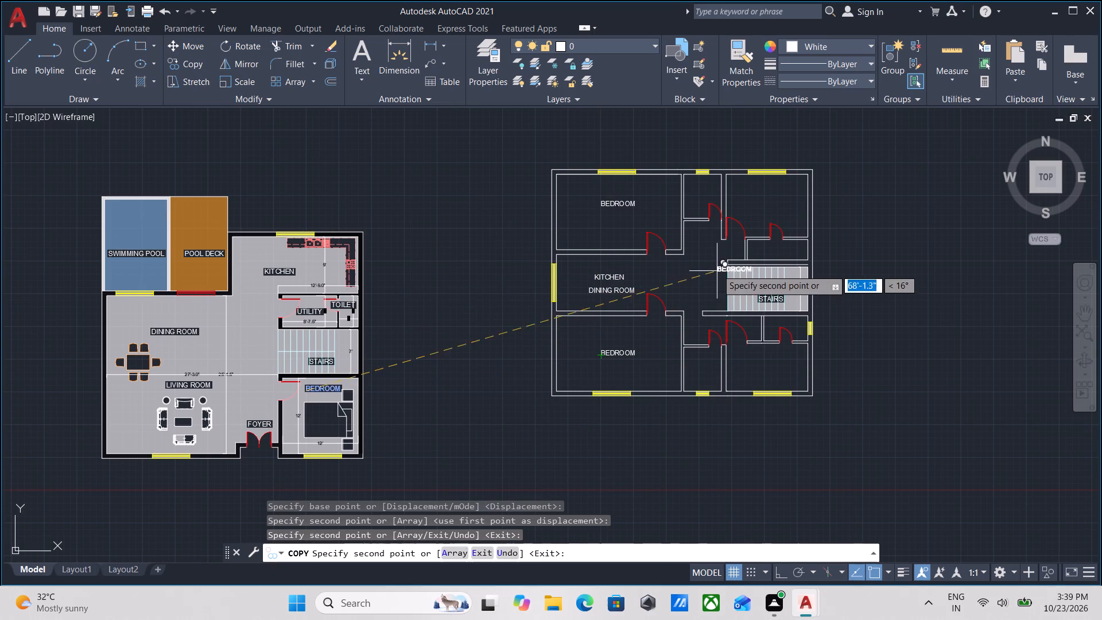
click(753, 196)
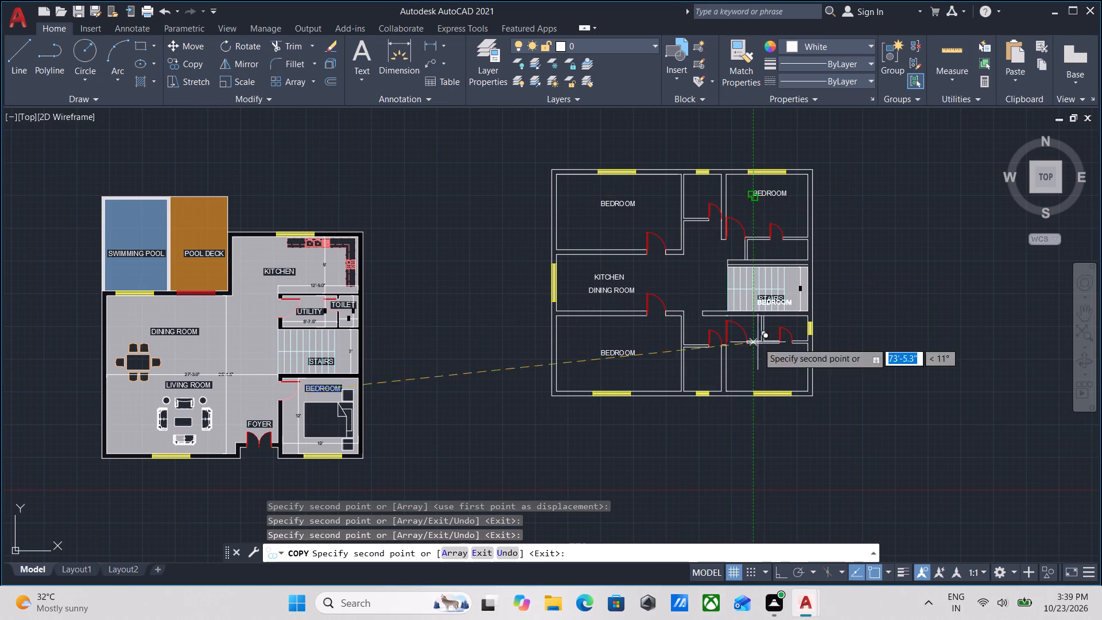
click(754, 368)
middle_drag(406, 302, 426, 303)
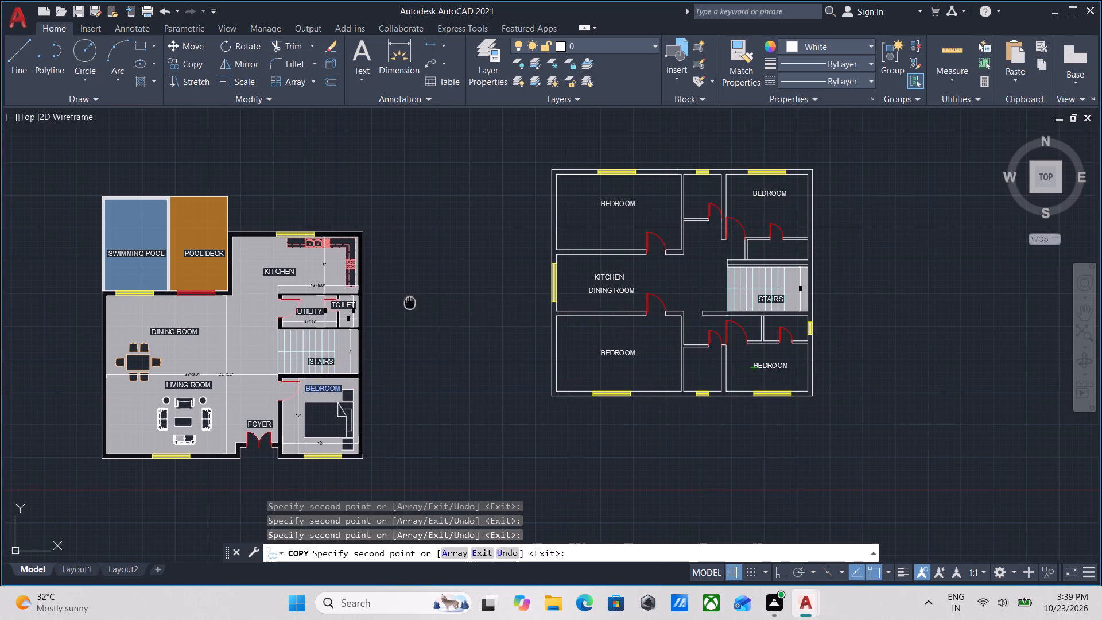
middle_drag(426, 303, 584, 305)
key(Escape)
Copy the furnished plan's TOILET label into the small room directly south of the new plan's stairs.
scroll(363, 299, up, 2)
scroll(441, 274, down, 1)
middle_drag(444, 269, 440, 231)
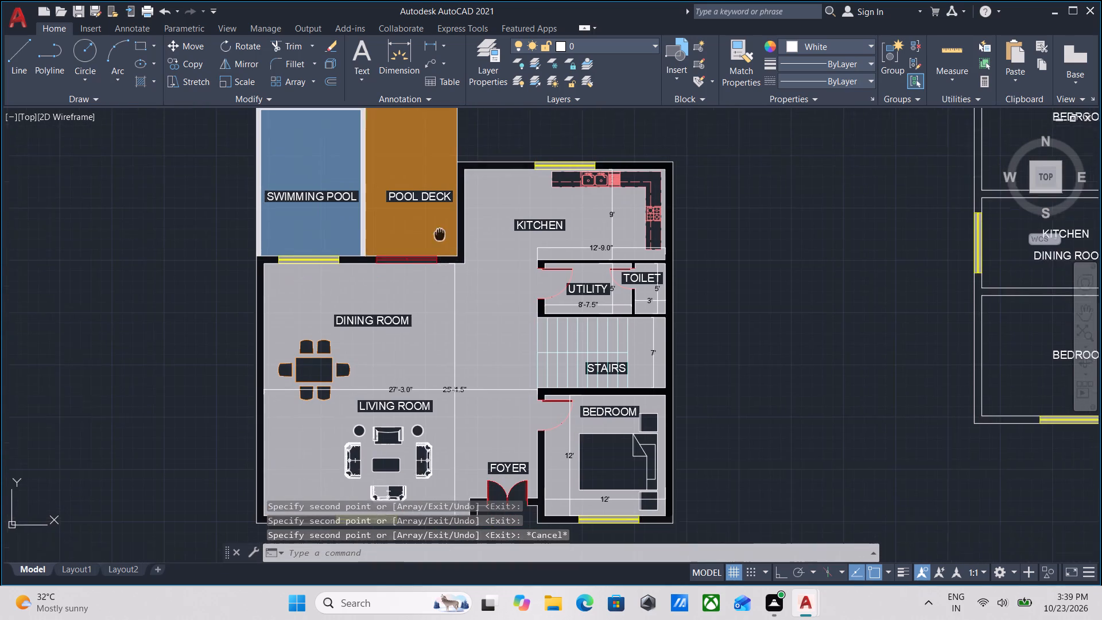
middle_drag(440, 231, 440, 228)
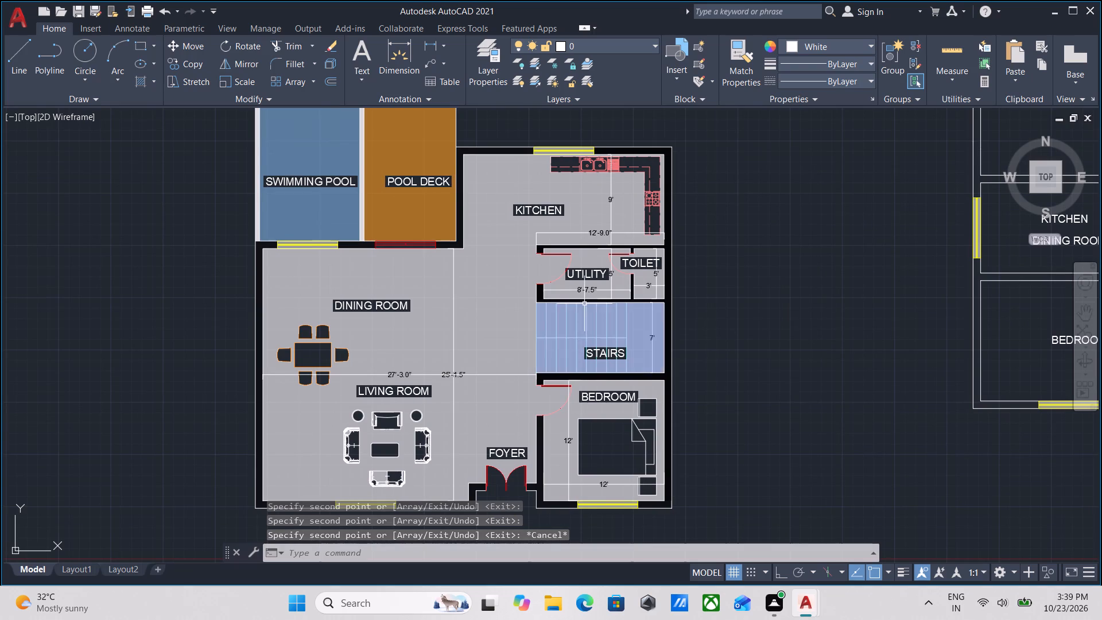
middle_drag(607, 287, 630, 262)
scroll(651, 238, up, 2)
click(661, 237)
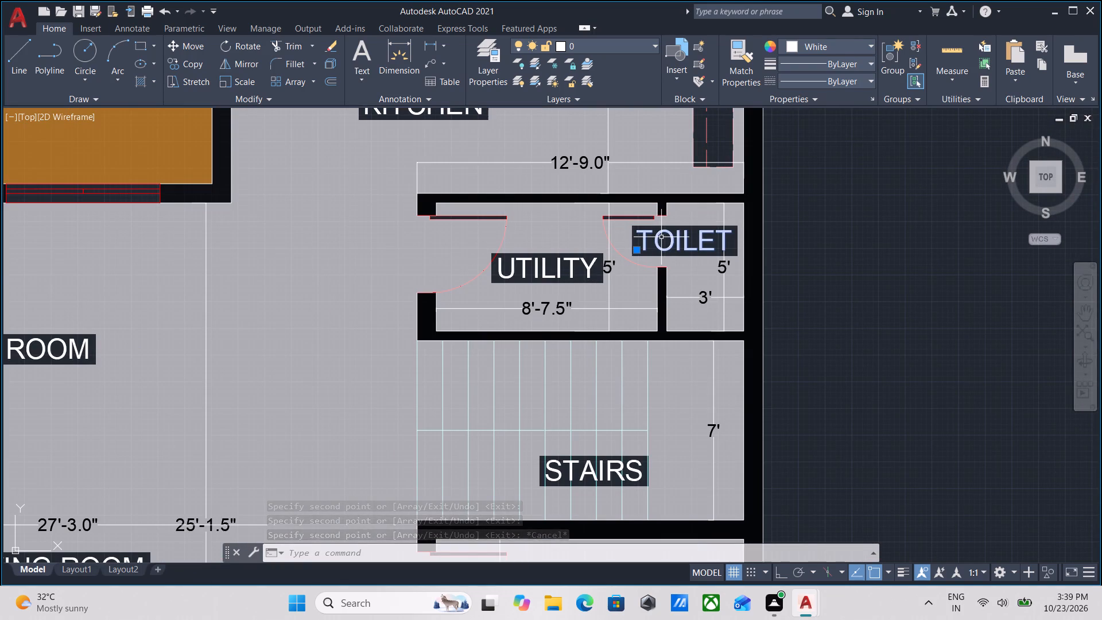
text(CO)
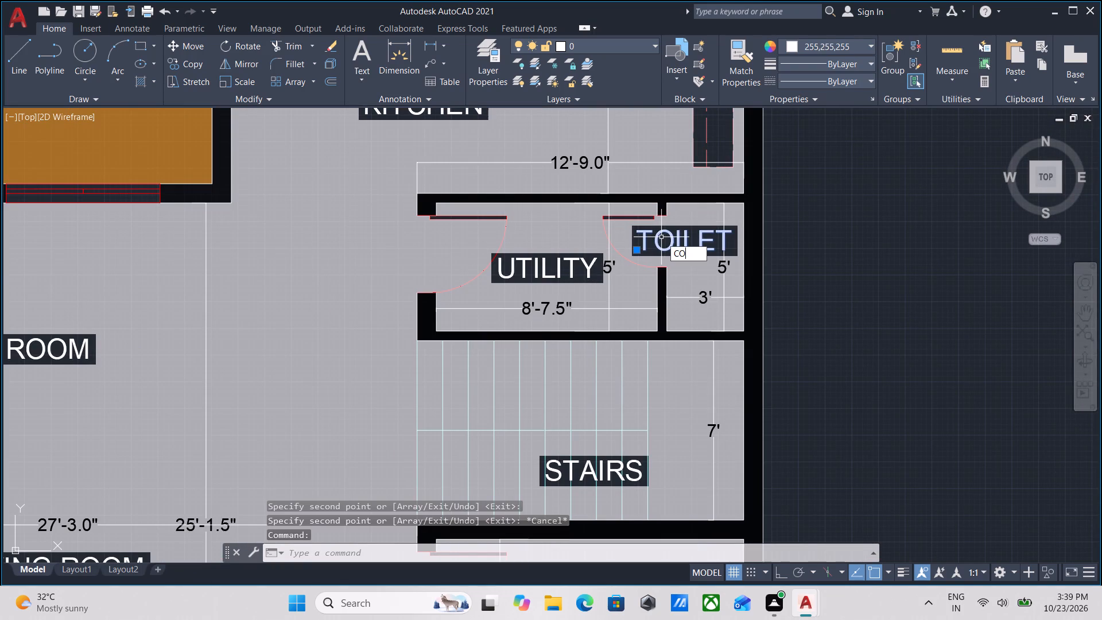
key(Return)
click(661, 237)
scroll(1076, 299, down, 1)
middle_drag(1067, 297, 488, 281)
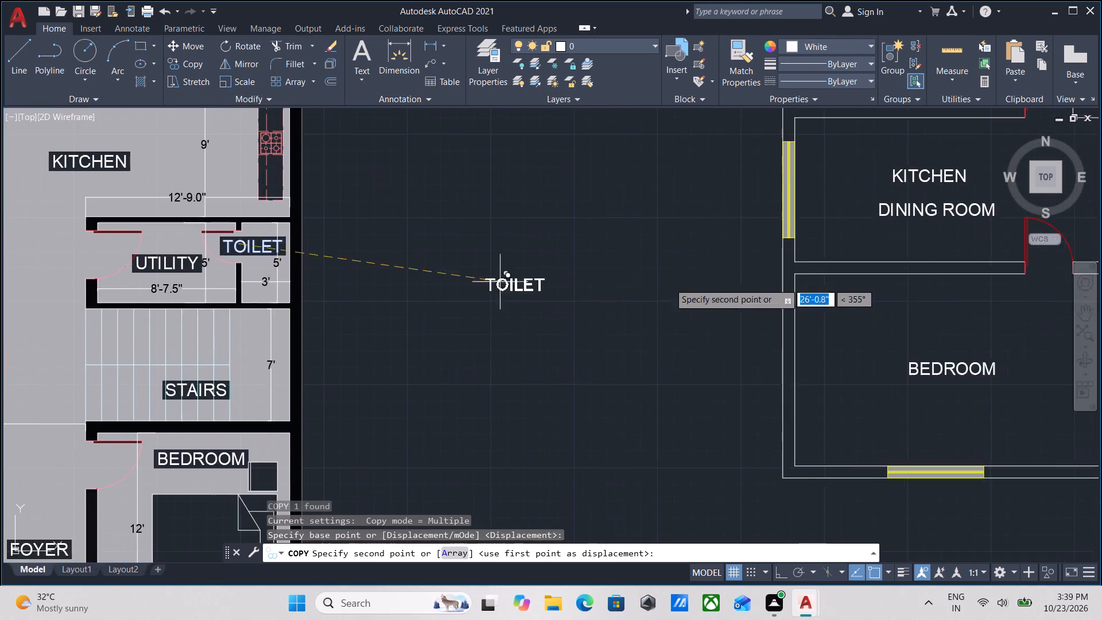
scroll(762, 280, down, 1)
middle_drag(655, 297, 464, 304)
scroll(956, 307, up, 3)
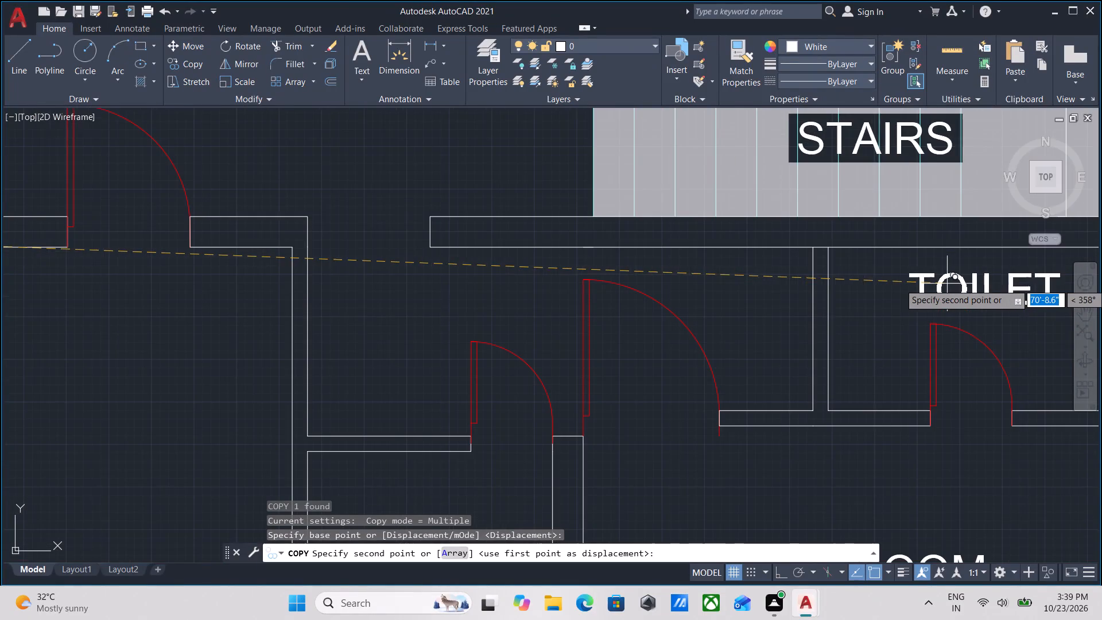
click(938, 278)
Place another TOILET label copy in the small room between the southwest and southeast bedrooms.
middle_drag(875, 292, 970, 167)
scroll(836, 324, down, 2)
middle_drag(818, 297, 851, 217)
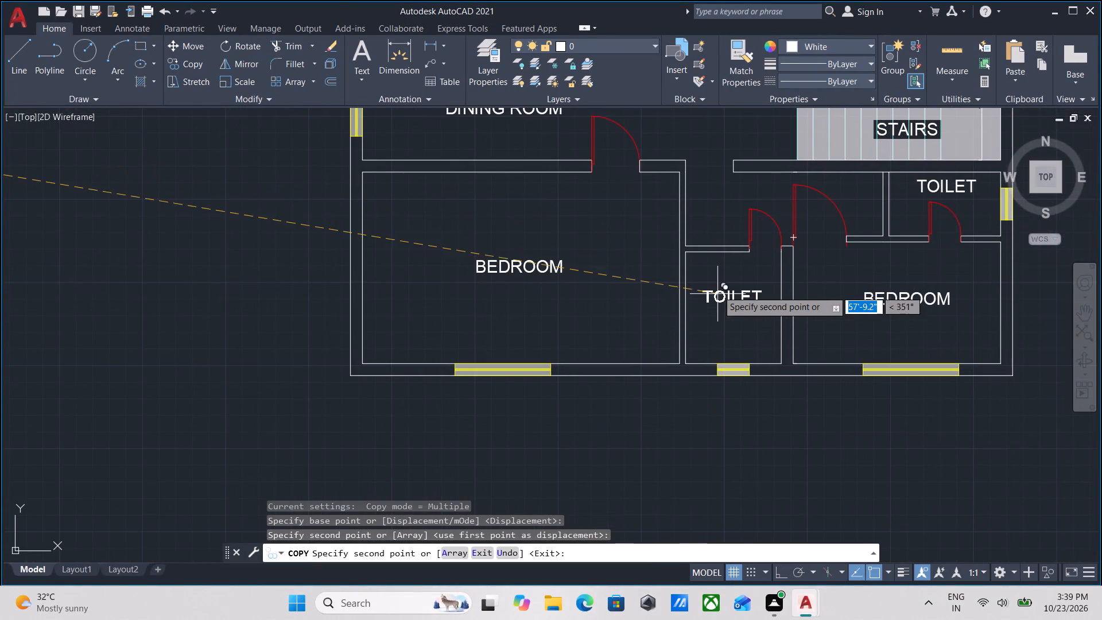
click(720, 297)
middle_drag(731, 263, 662, 330)
key(Escape)
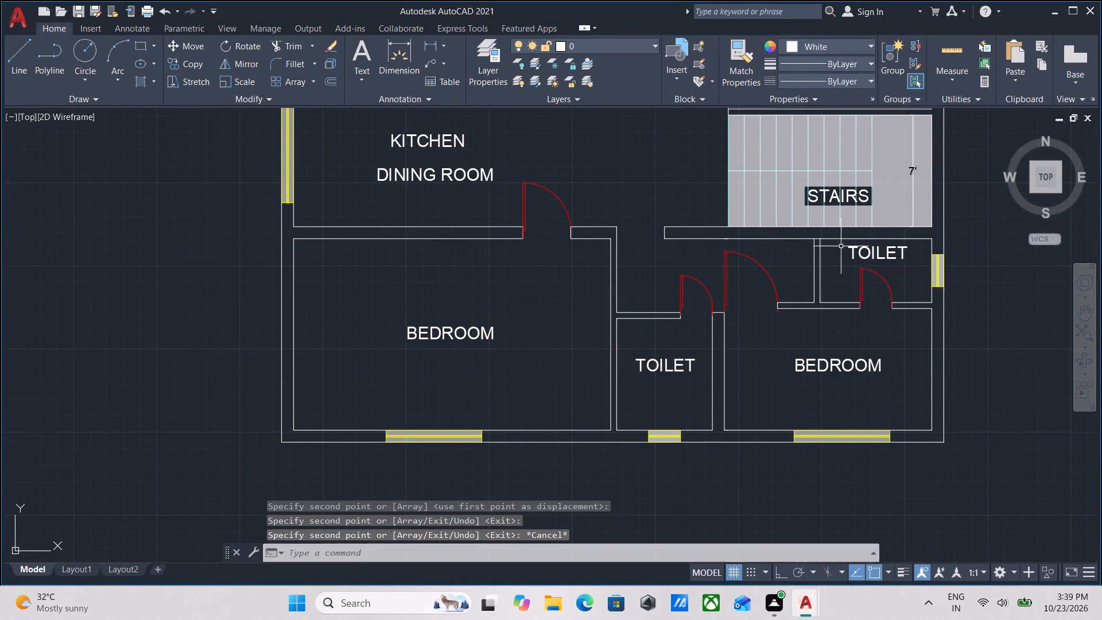
Trim the wall line crossing the top of the partition beside the toilet south of the stairs.
scroll(838, 242, up, 1)
text(TR)
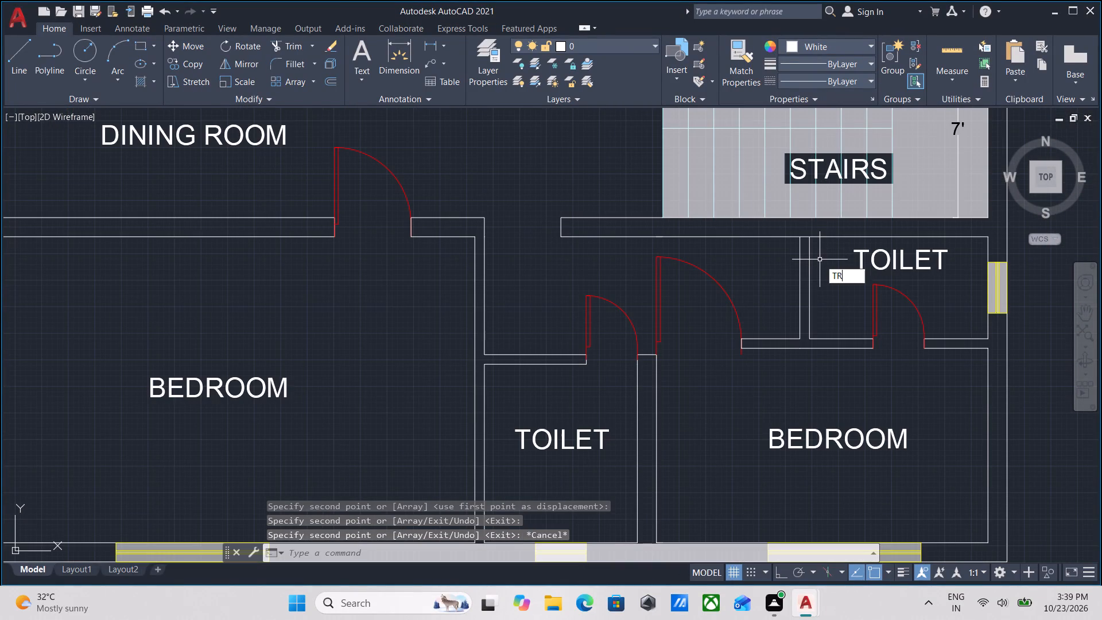
key(Return)
scroll(820, 259, up, 2)
click(783, 212)
click(782, 195)
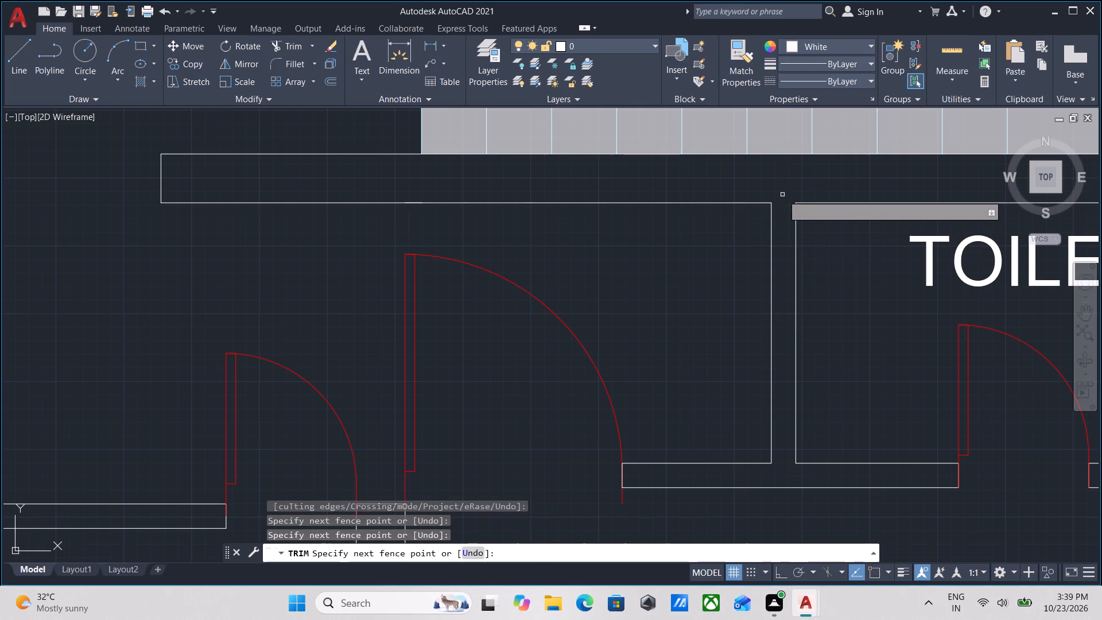
key(Escape)
Examine the labelled rooms of the new floor plan against the furnished plan.
scroll(782, 195, down, 3)
scroll(785, 273, down, 1)
middle_drag(785, 273, 823, 265)
middle_drag(707, 266, 725, 294)
scroll(707, 266, down, 1)
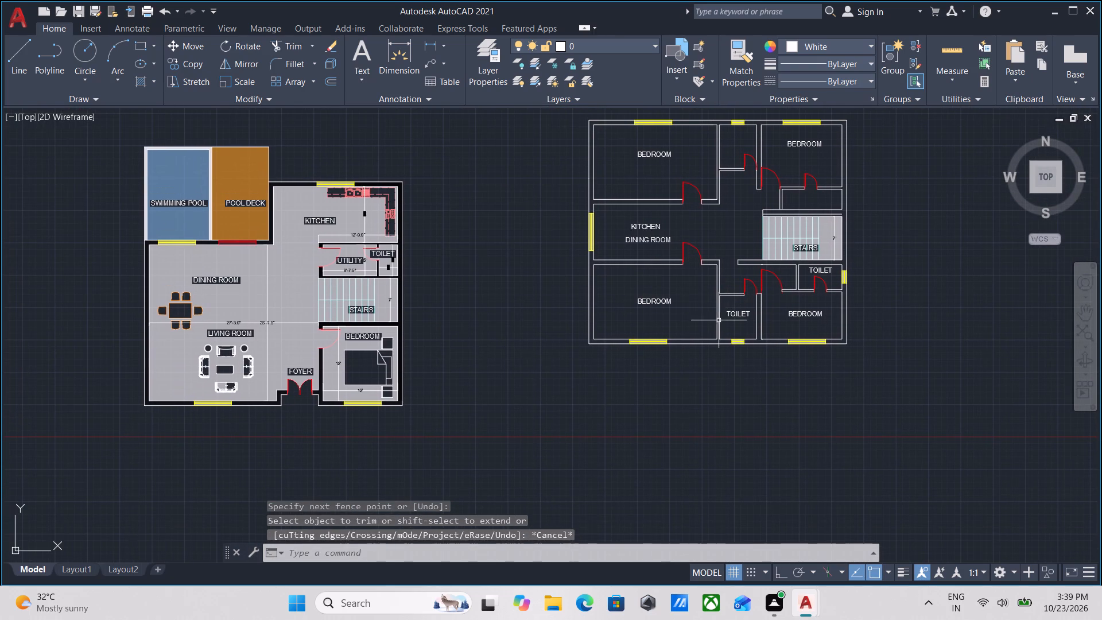
scroll(766, 283, up, 2)
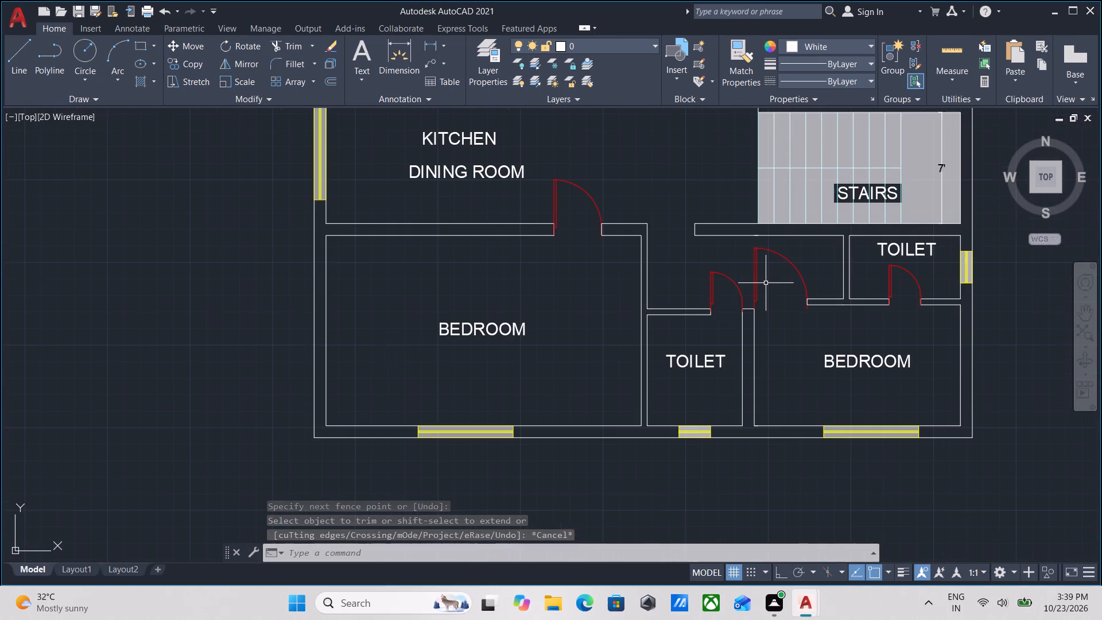
click(763, 280)
key(Escape)
scroll(755, 268, down, 2)
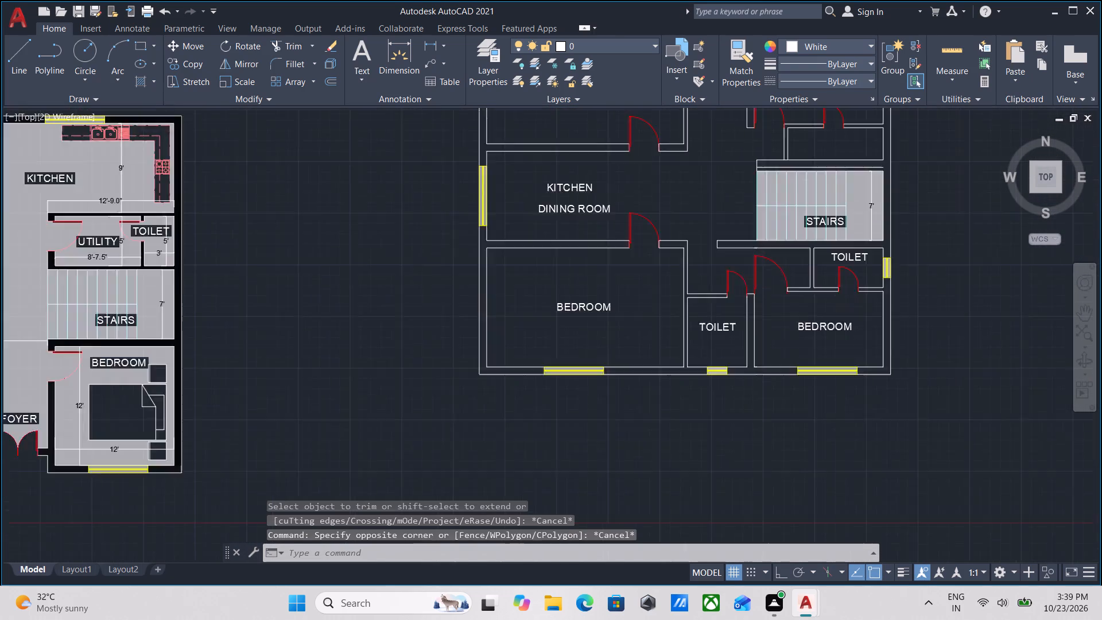
Copy the TOILET label from the room south of the stairs into the small room north of the stairs.
middle_drag(755, 268, 756, 410)
scroll(651, 373, up, 2)
scroll(651, 343, down, 2)
middle_drag(642, 343, 516, 346)
scroll(526, 338, up, 2)
middle_drag(562, 349, 401, 268)
scroll(800, 376, up, 1)
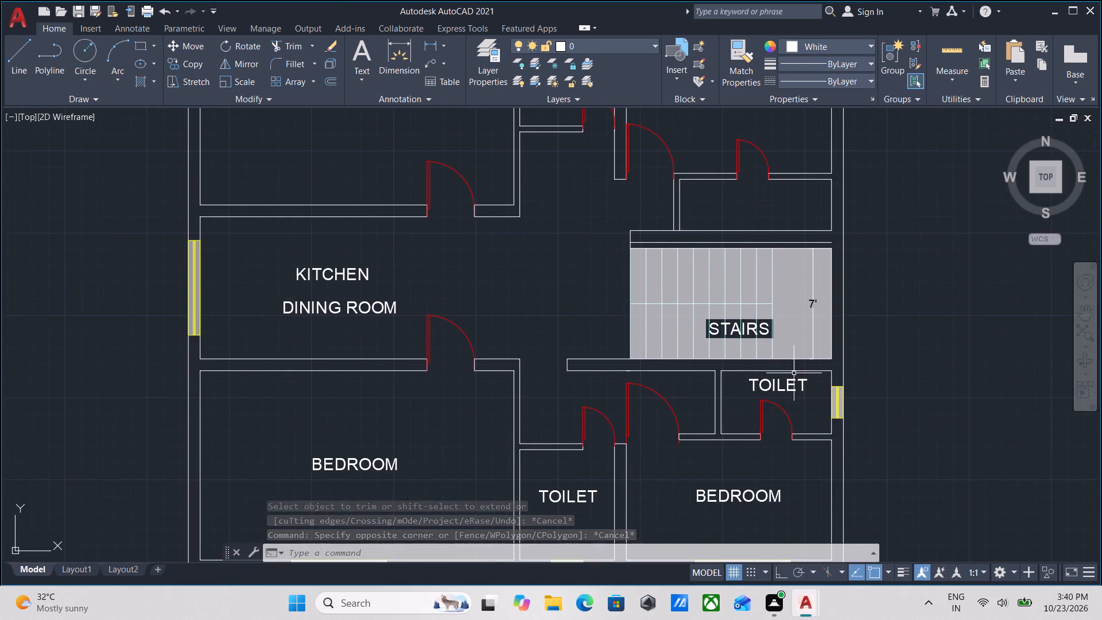
click(794, 408)
click(786, 394)
text(CO)
key(Return)
click(786, 394)
middle_drag(758, 162, 754, 290)
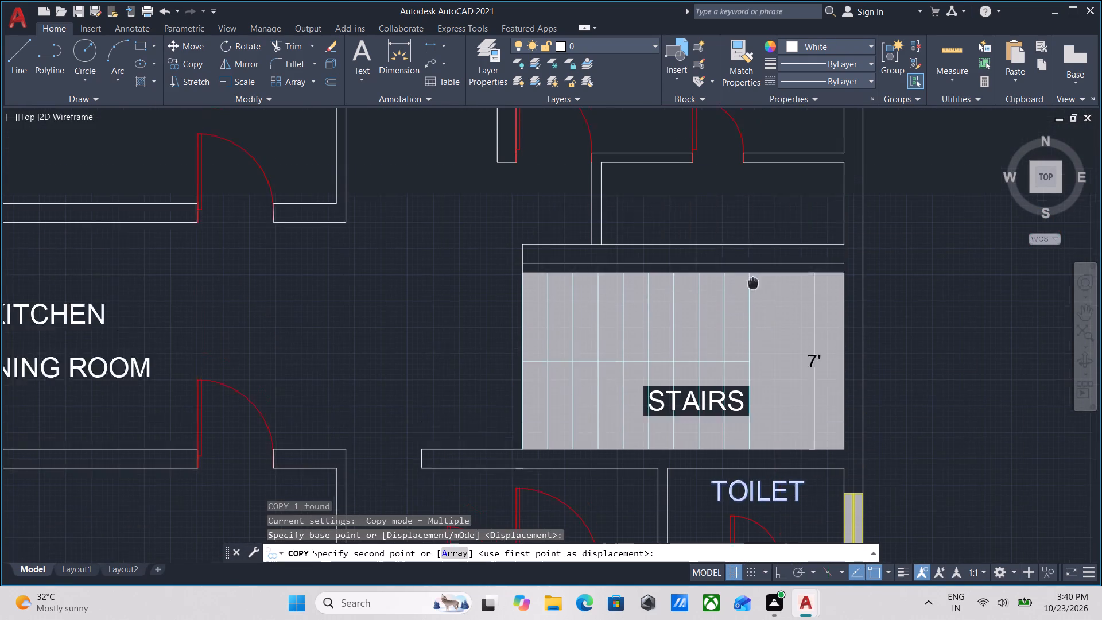
middle_drag(754, 290, 754, 293)
click(749, 241)
middle_drag(657, 278, 793, 325)
key(Escape)
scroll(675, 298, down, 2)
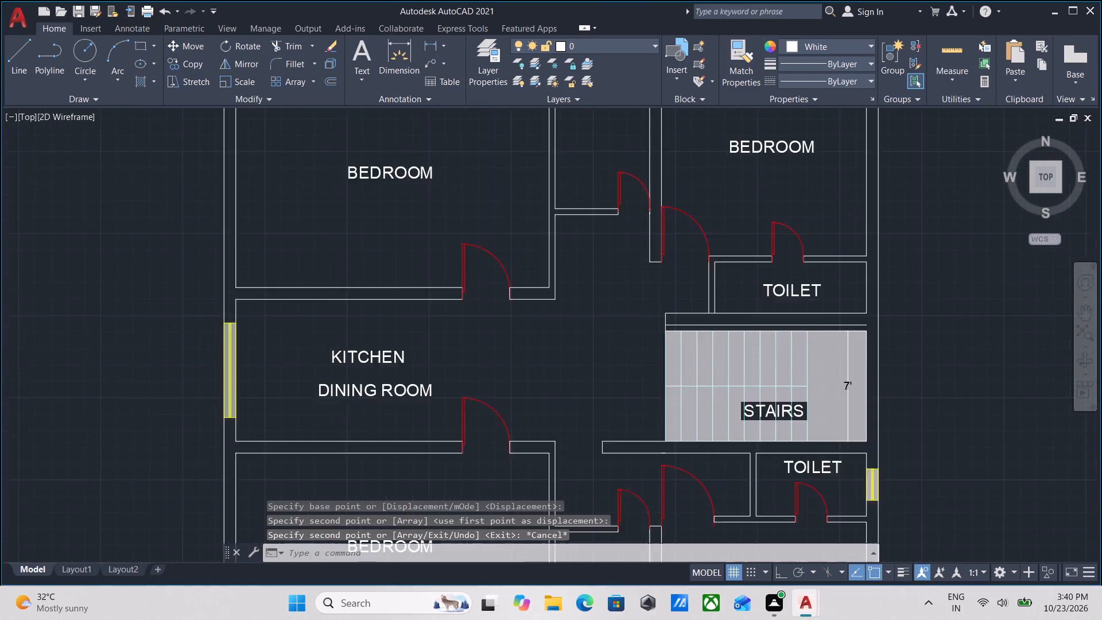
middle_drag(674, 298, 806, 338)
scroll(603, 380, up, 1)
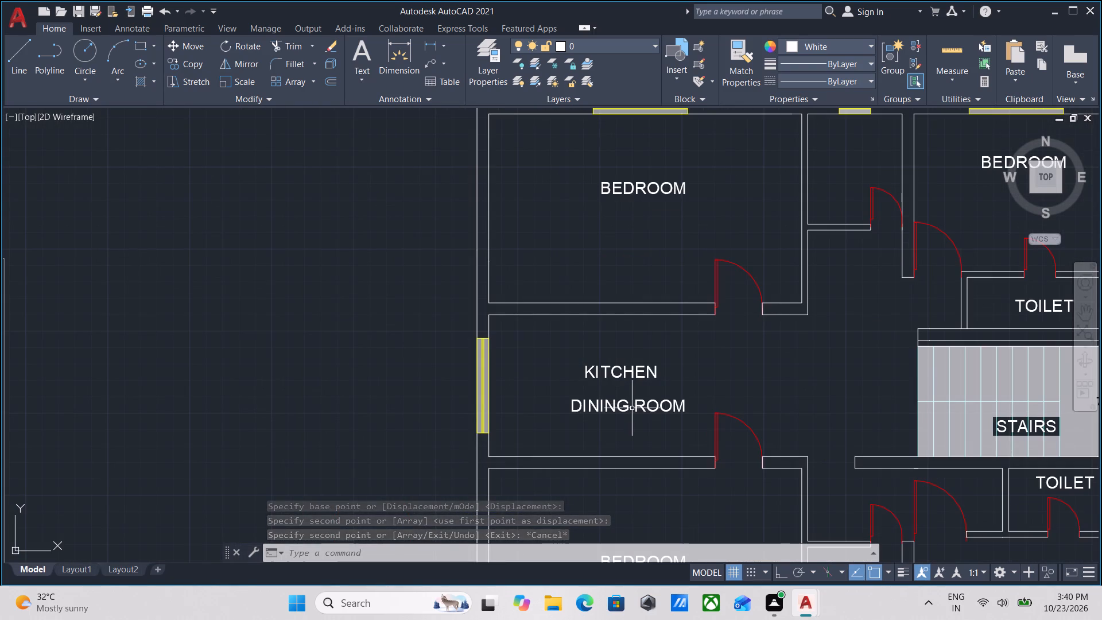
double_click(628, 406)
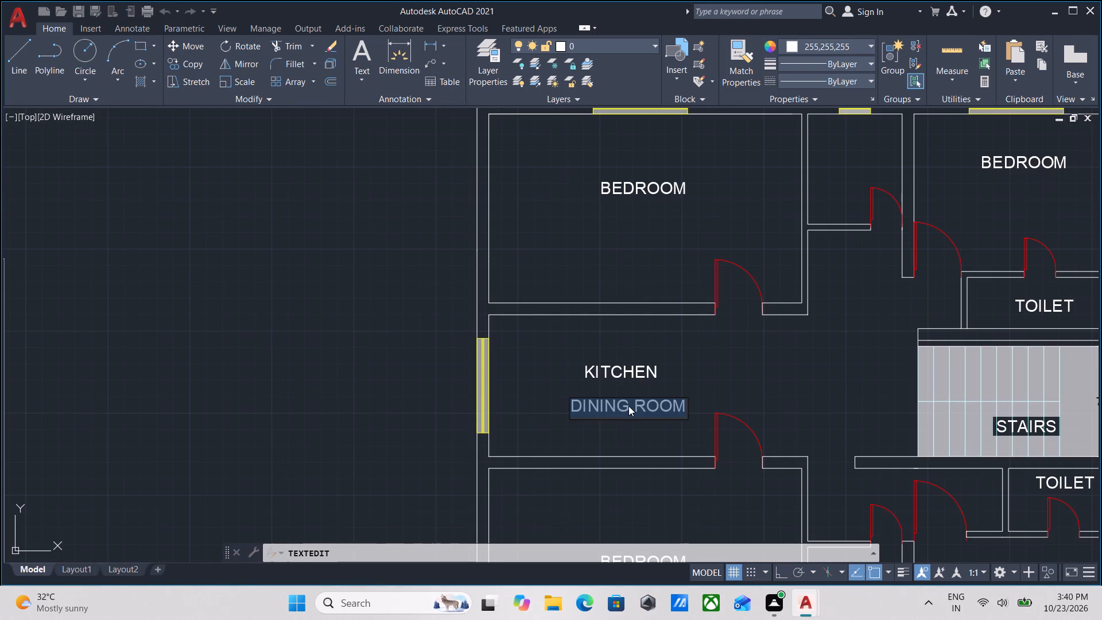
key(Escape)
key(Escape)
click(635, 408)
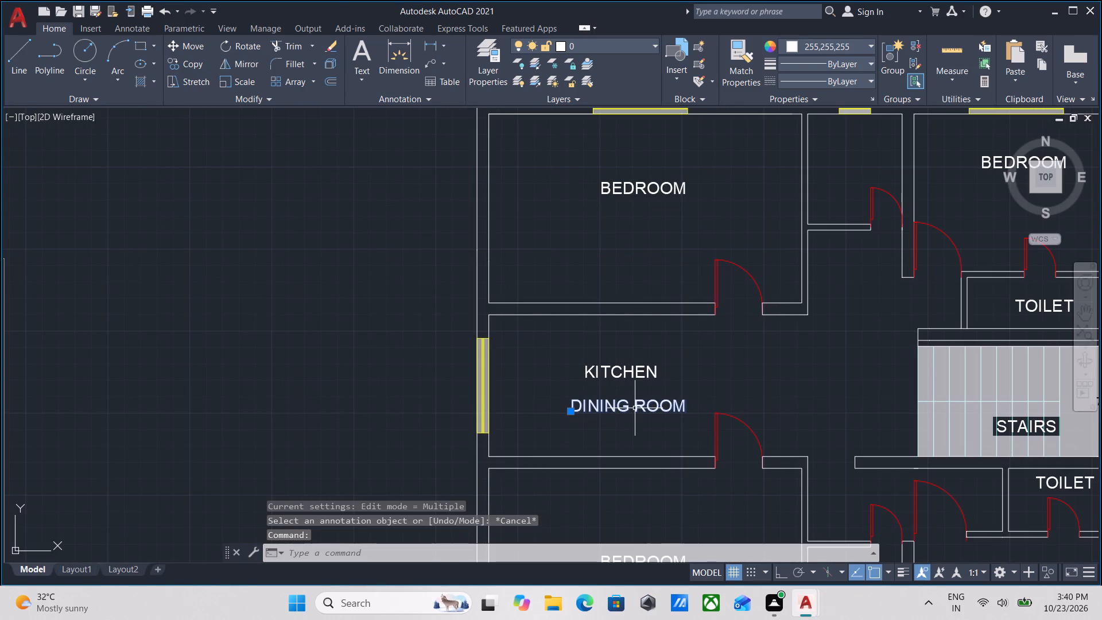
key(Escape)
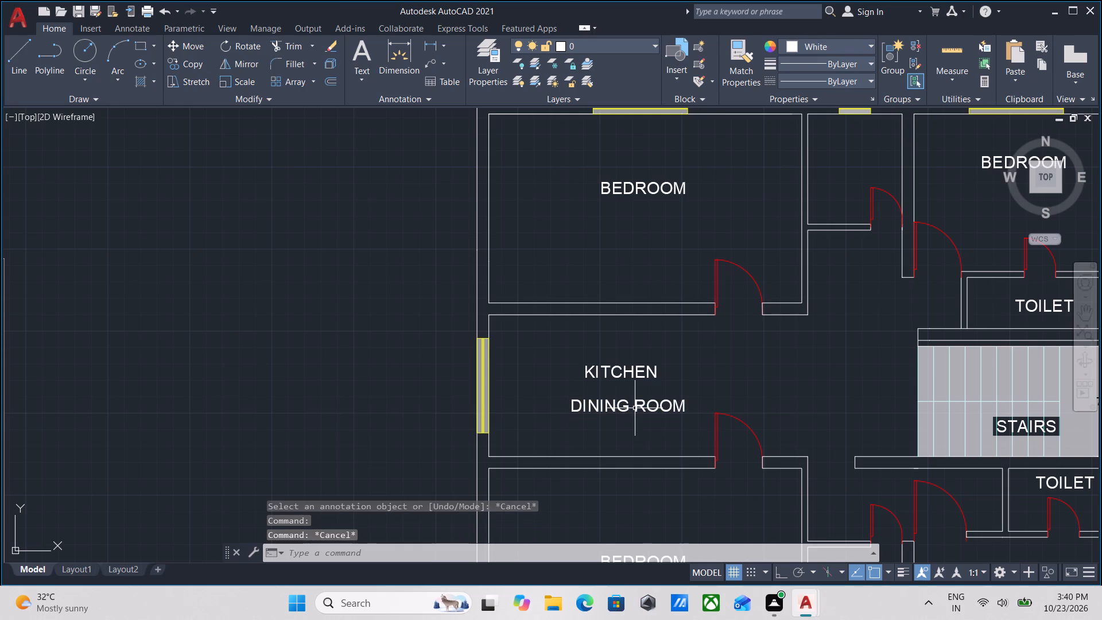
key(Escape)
Change the DINING ROOM label in the room between the two western bedrooms to FAMILY LOUNGE.
double_click(635, 408)
right_click(635, 408)
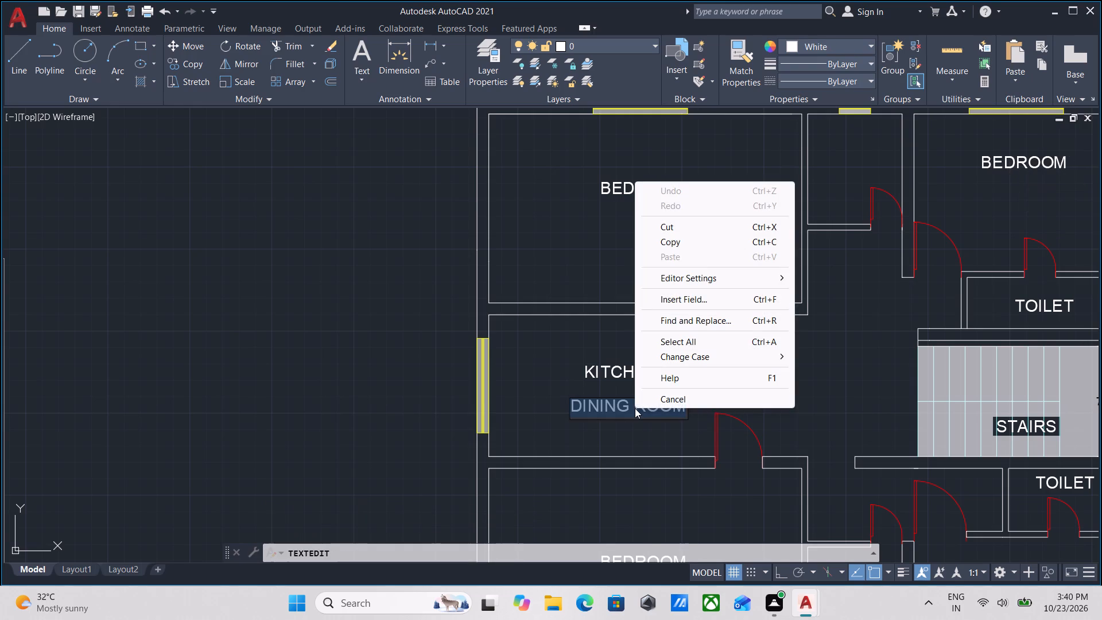
key(f)
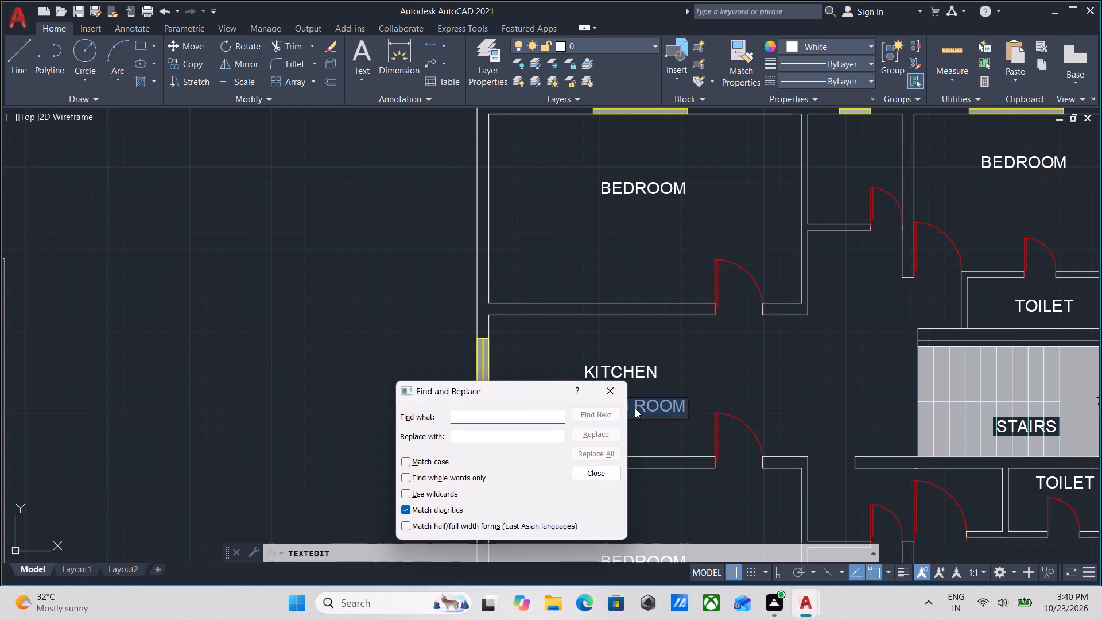
click(611, 386)
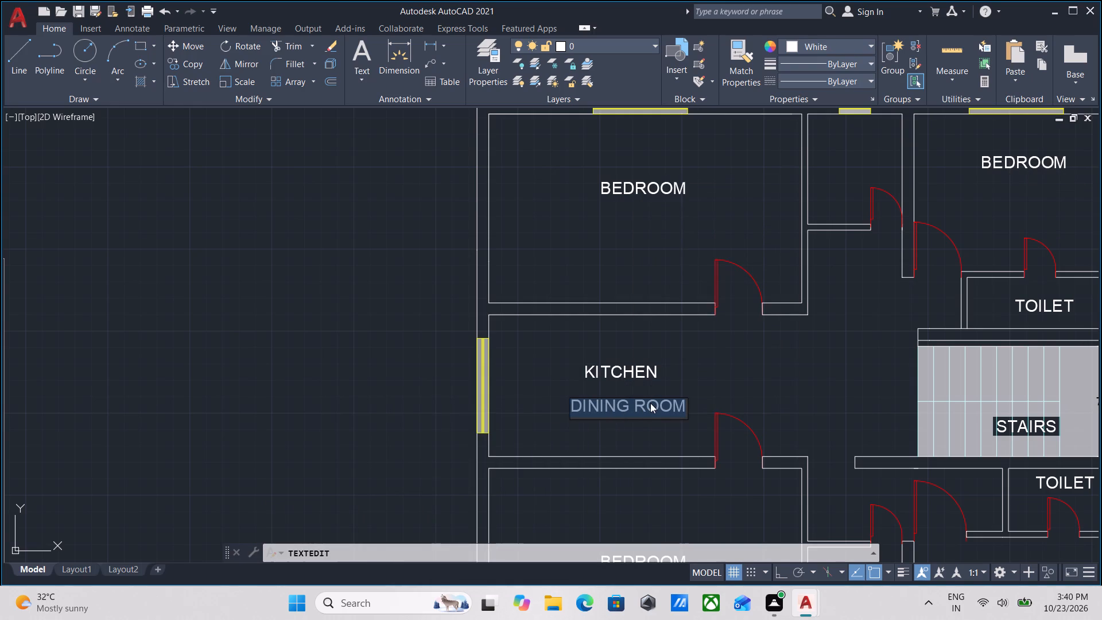
key(f)
text(AM)
key(i)
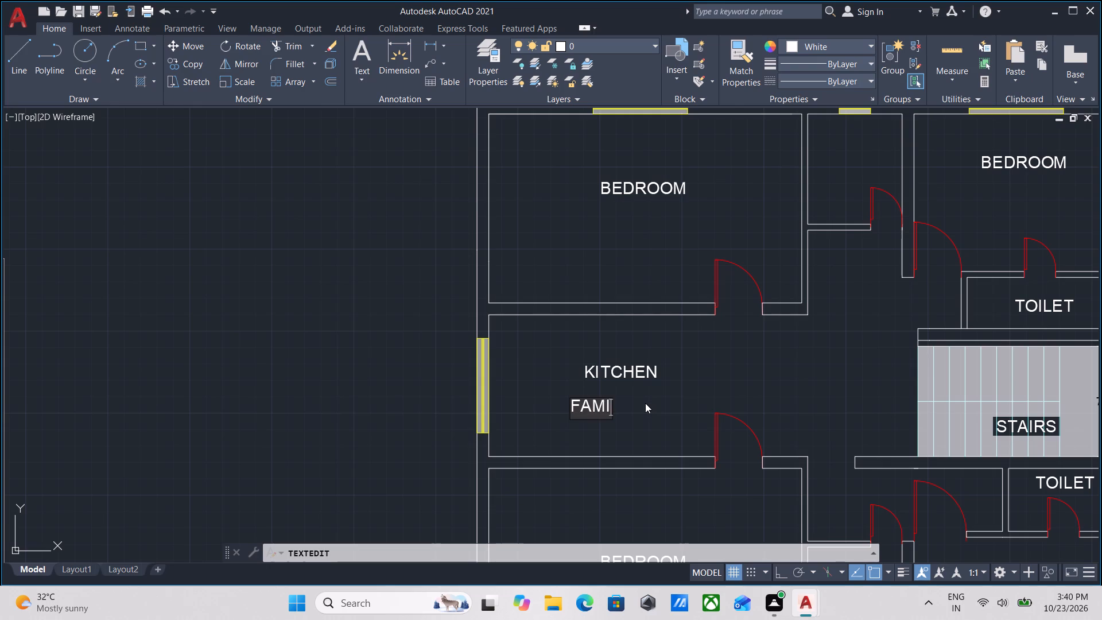
key(l)
key(y)
key(space)
text(LOUNF)
key(BackSpace)
text(GE)
key(Return)
key(Return)
Erase the KITCHEN label above the FAMILY LOUNGE text.
scroll(769, 433, up, 2)
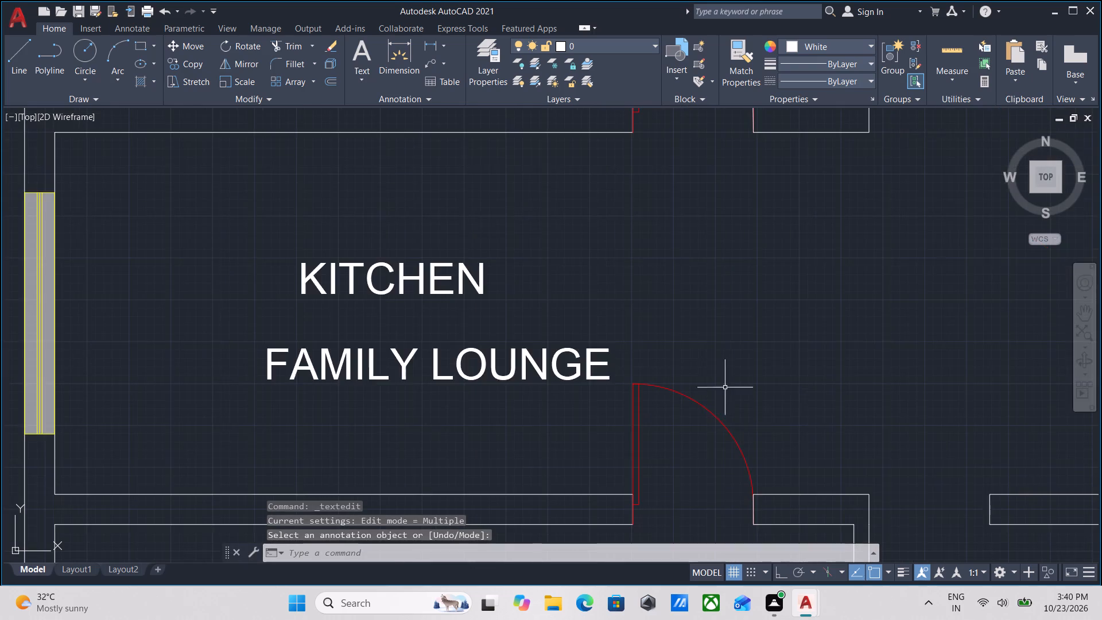
scroll(546, 308, down, 1)
middle_drag(549, 313, 610, 375)
drag(610, 375, 593, 364)
click(535, 325)
right_click(535, 325)
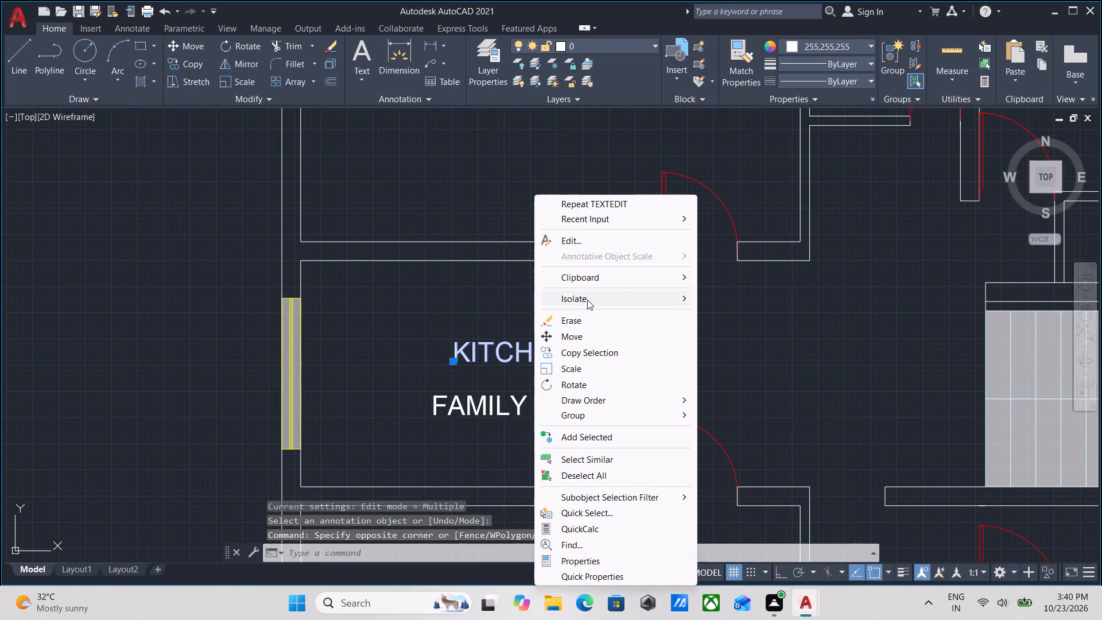
click(586, 311)
click(586, 319)
Move the FAMILY LOUNGE label up to mid-height between the lounge's north and south walls.
scroll(586, 319, down, 3)
middle_drag(586, 319, 587, 335)
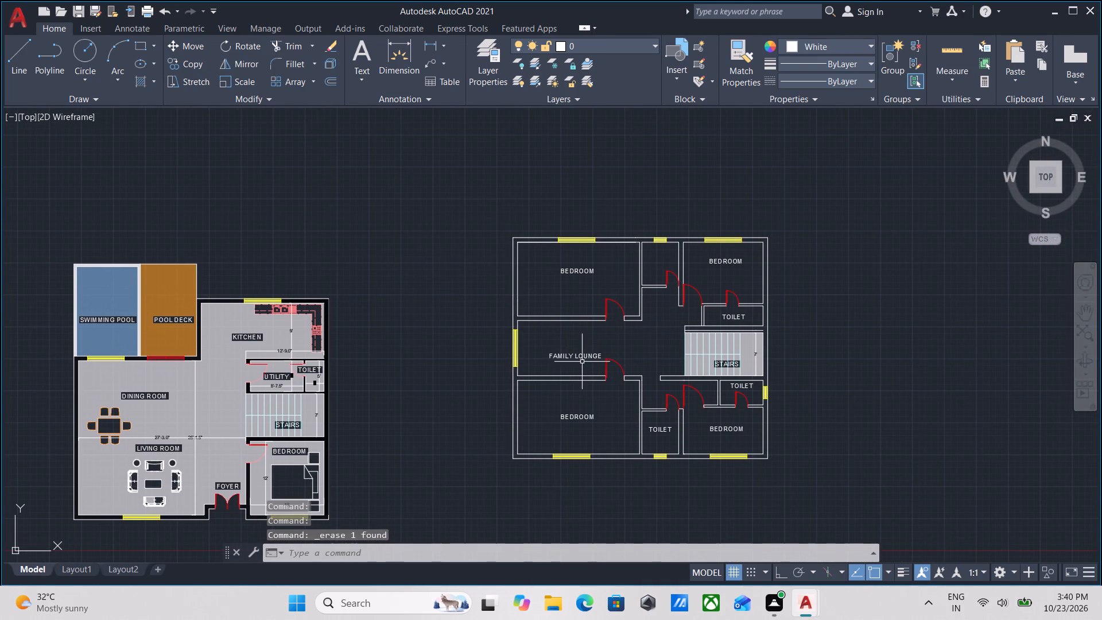
click(583, 362)
click(573, 347)
scroll(545, 366, up, 2)
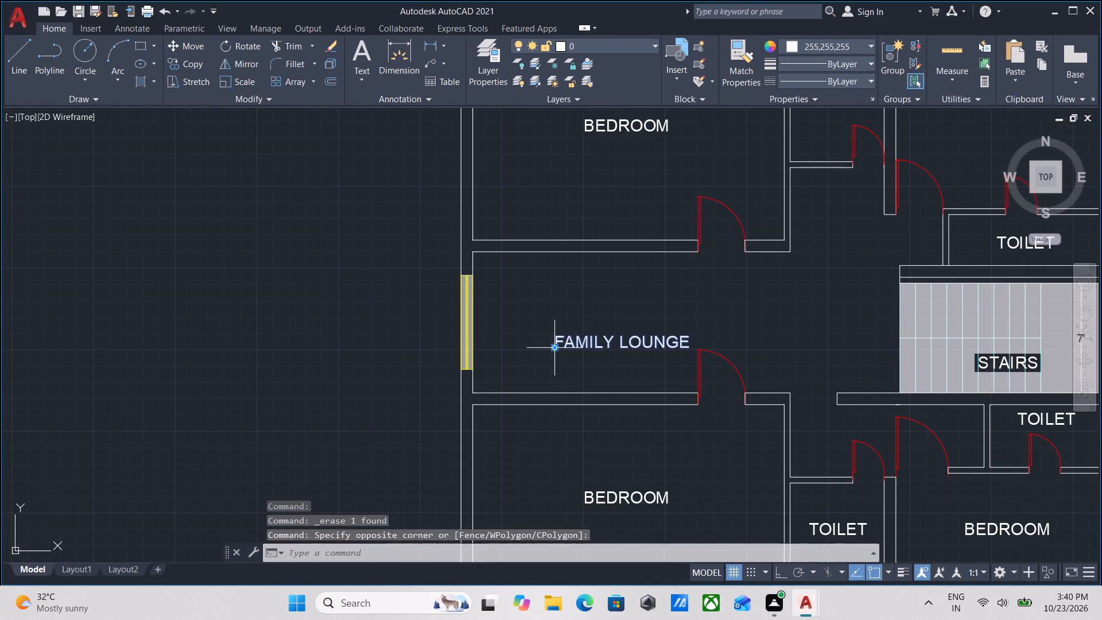
click(553, 345)
click(587, 316)
scroll(587, 316, down, 2)
middle_drag(585, 318, 569, 362)
key(Escape)
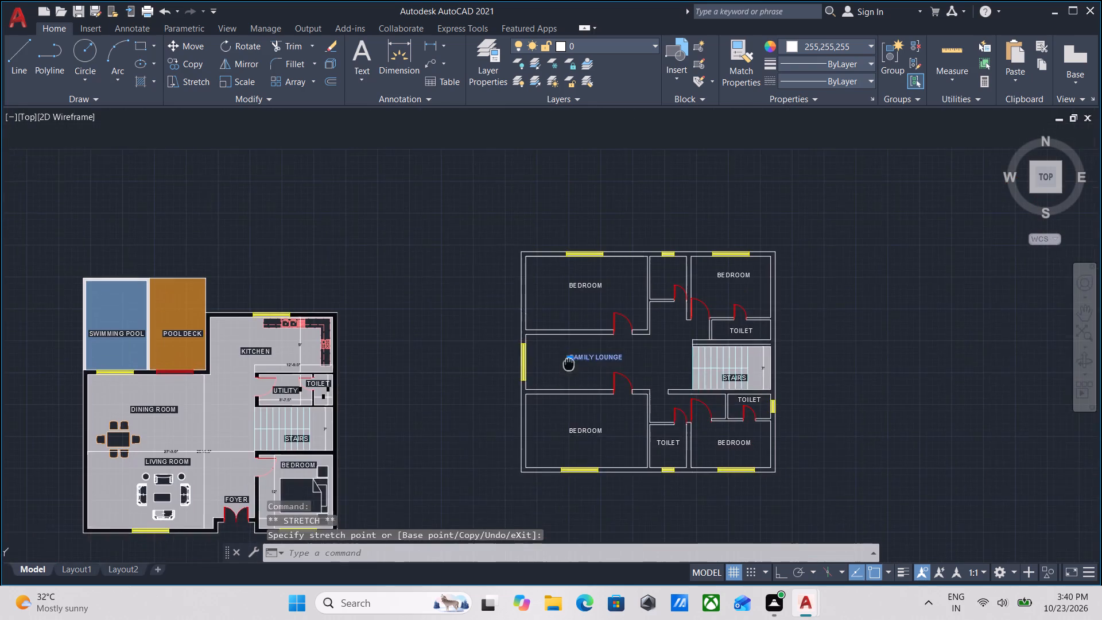
scroll(569, 363, up, 3)
click(578, 353)
click(566, 371)
key(Escape)
scroll(566, 371, down, 3)
middle_drag(566, 371, 563, 387)
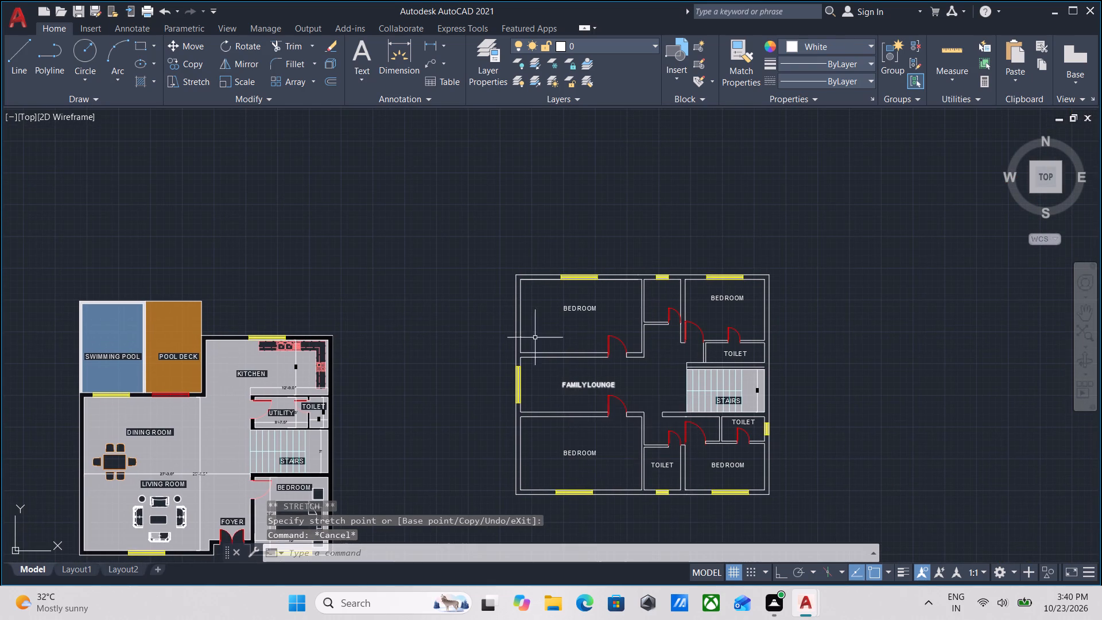
Copy the TOILET label from between the southern bedrooms into the small room between the northern bedrooms.
middle_drag(520, 305, 546, 374)
middle_drag(591, 409, 593, 285)
scroll(686, 410, up, 2)
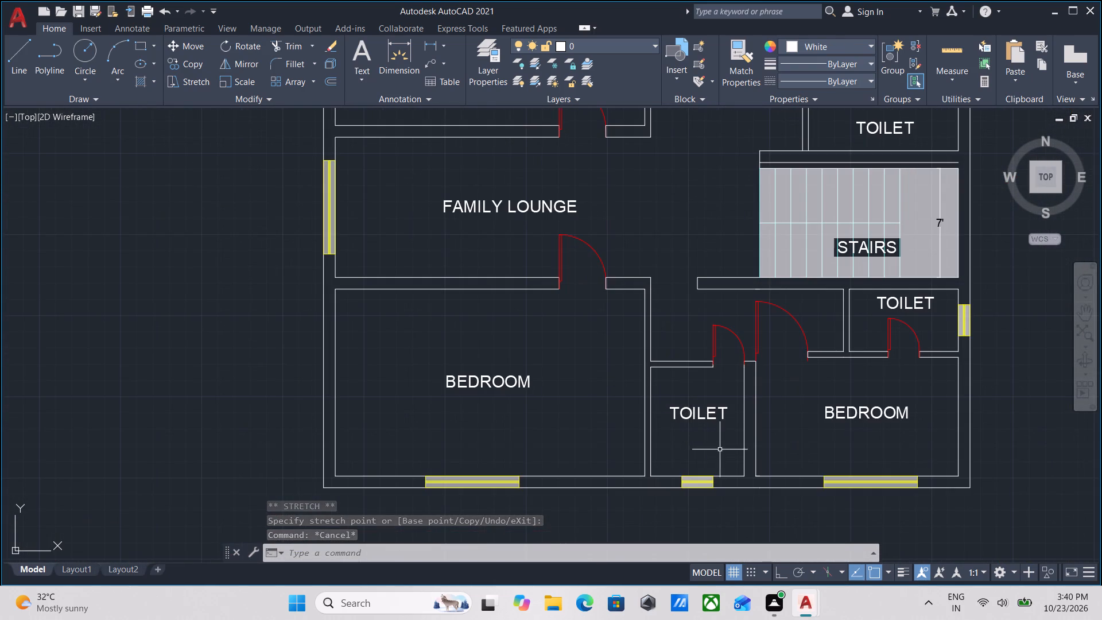
click(718, 444)
click(705, 419)
text(CO)
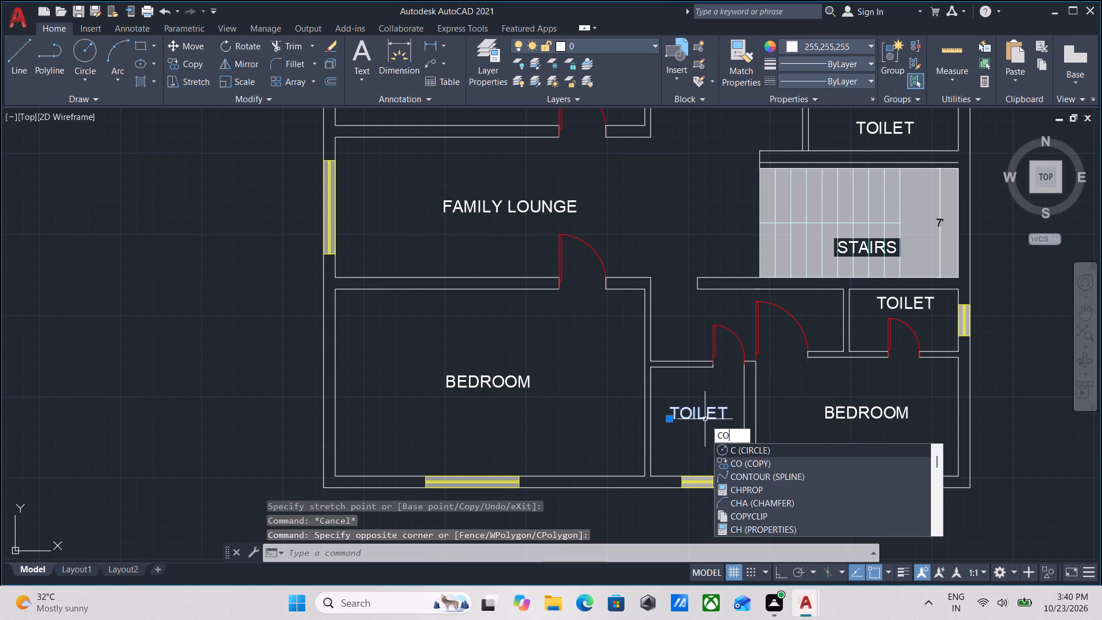
key(Return)
click(705, 419)
middle_drag(635, 265, 640, 464)
middle_drag(670, 295, 665, 387)
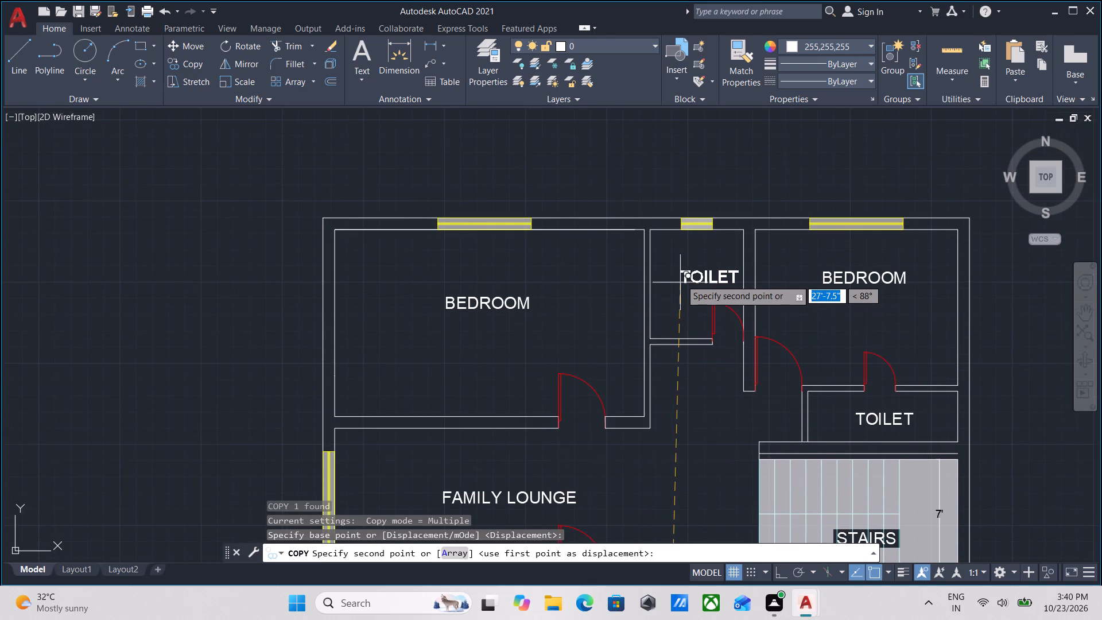
click(676, 278)
scroll(679, 278, down, 3)
key(Escape)
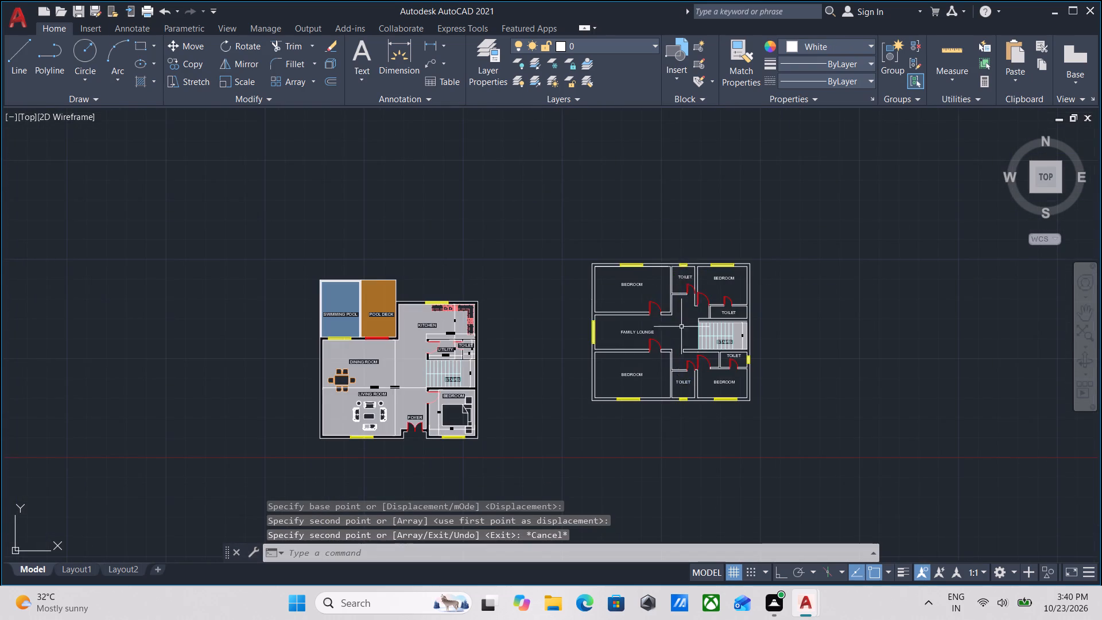
Start a solid white hatch over the floors of the northwest bedroom, family lounge, northern toilet and northeast bedroom.
scroll(684, 360, up, 2)
middle_drag(627, 339, 841, 358)
scroll(719, 351, down, 1)
middle_drag(722, 345, 742, 321)
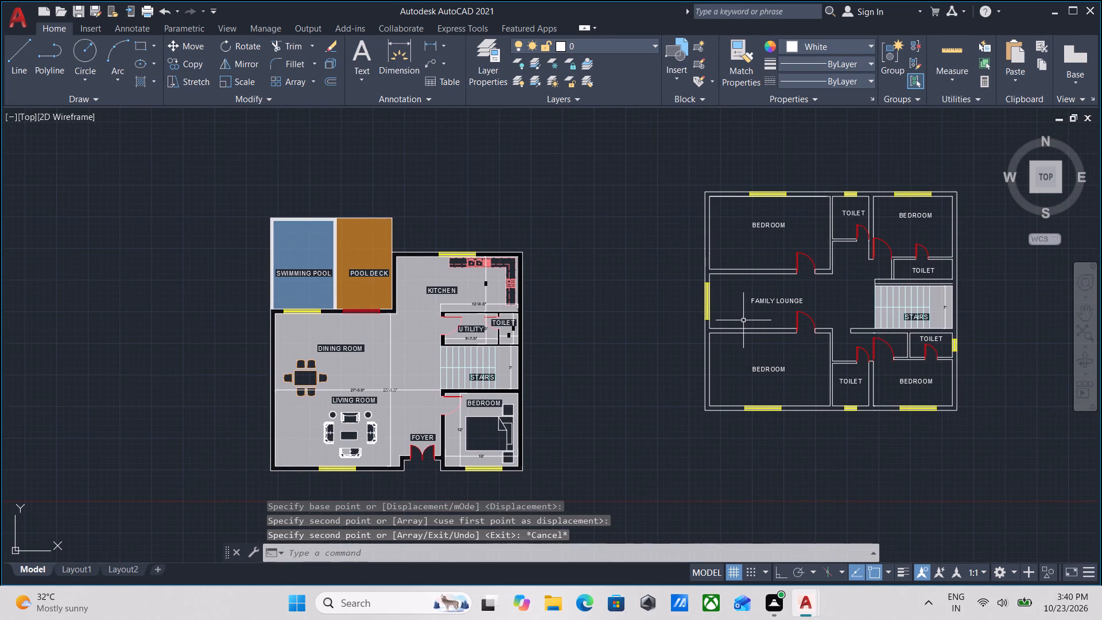
middle_drag(779, 309, 731, 343)
scroll(687, 270, up, 1)
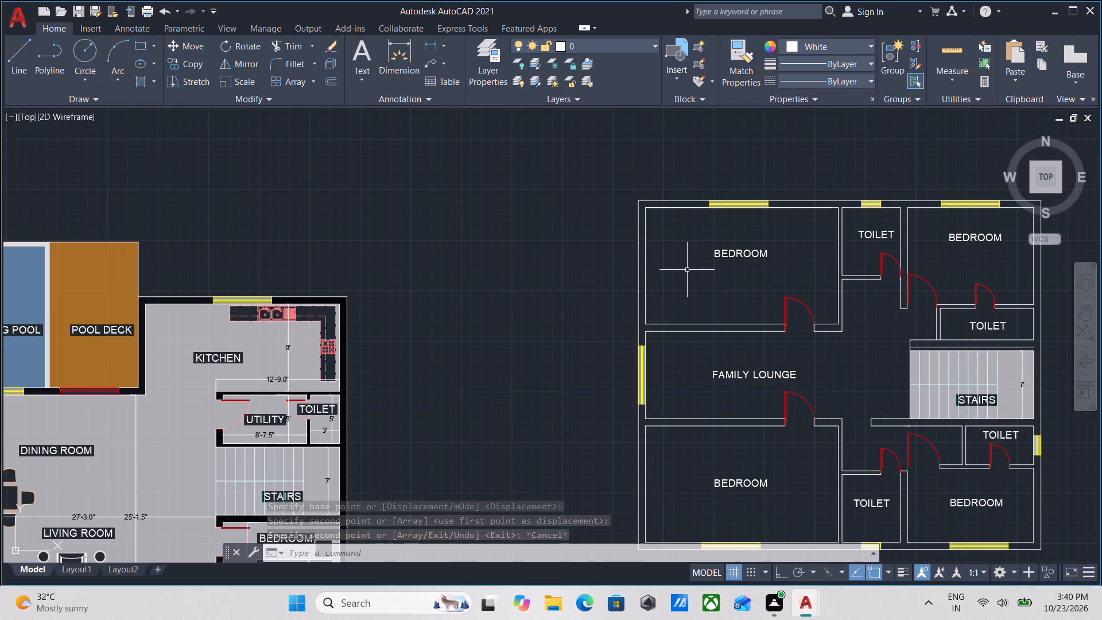
middle_drag(687, 270, 666, 292)
key(h)
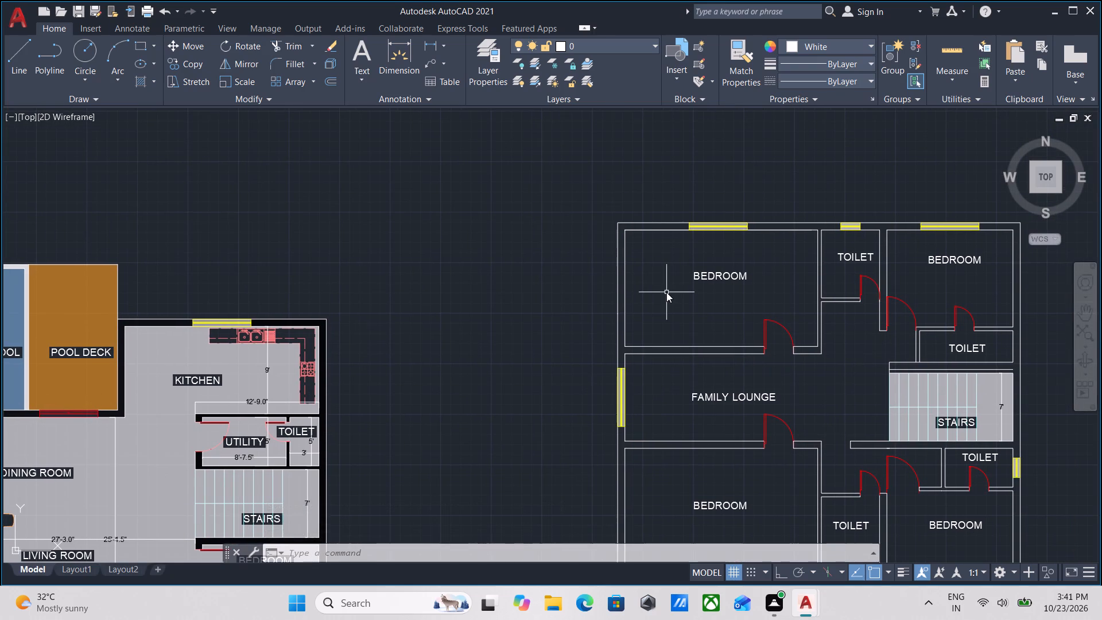
key(Return)
click(666, 292)
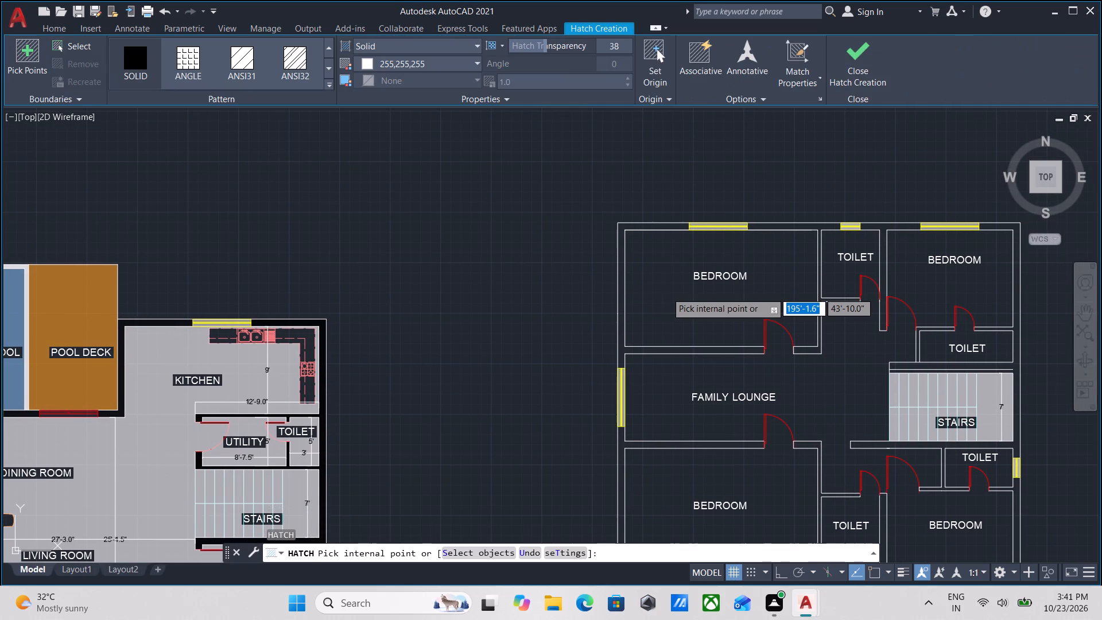
click(698, 374)
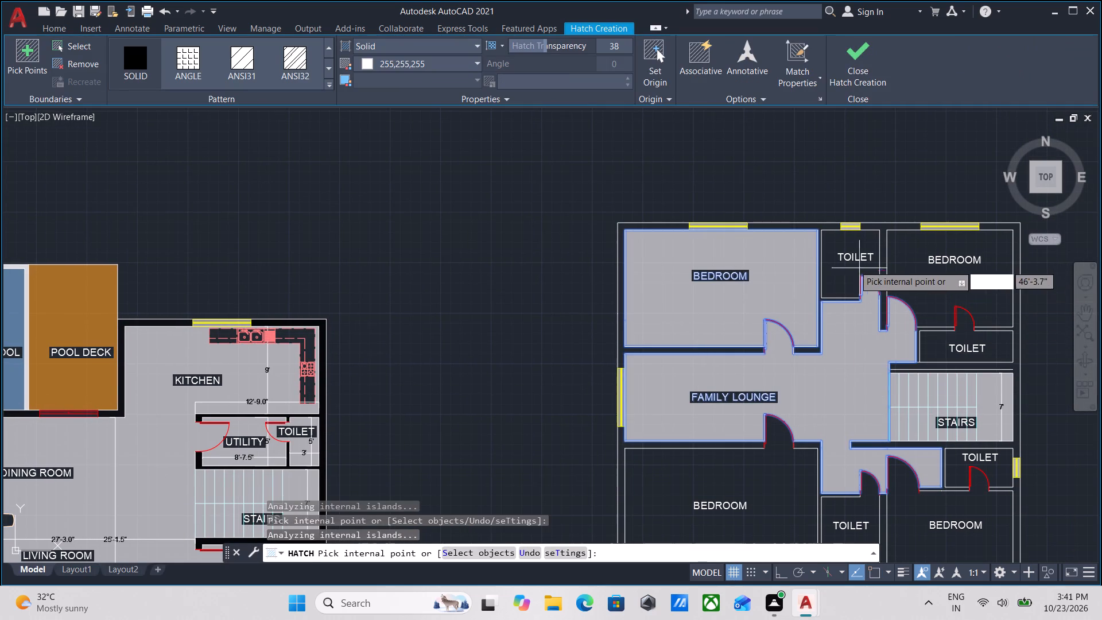
click(849, 263)
click(949, 274)
Extend the white floor hatch to the southern bedrooms, the toilet between them and the toilets beside the stairs, and finish it.
middle_drag(810, 396, 818, 265)
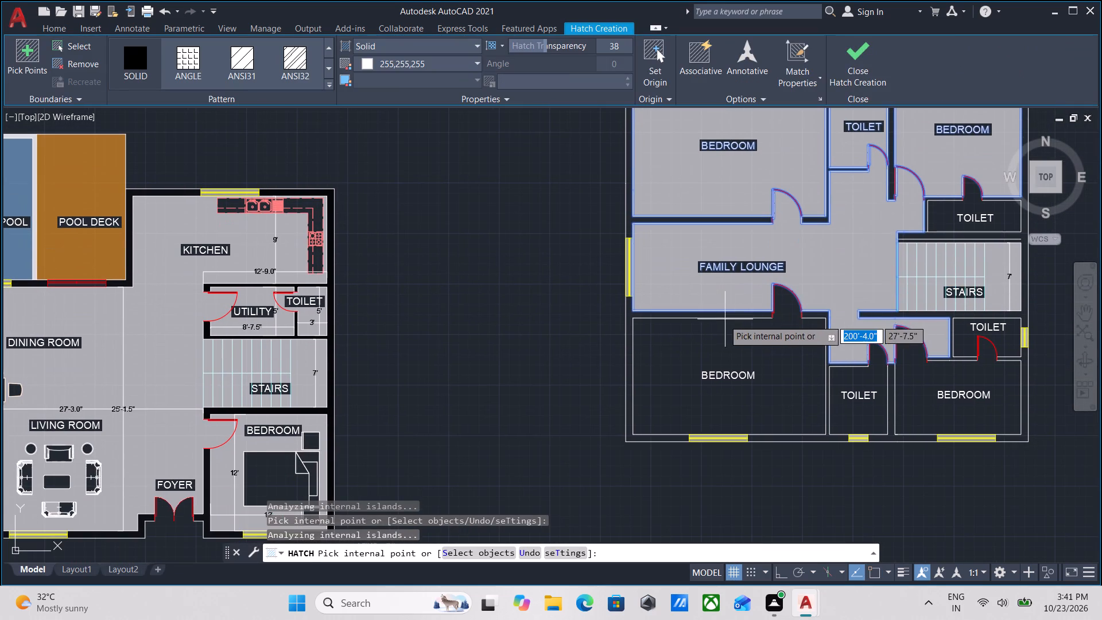
click(720, 332)
click(871, 396)
click(960, 400)
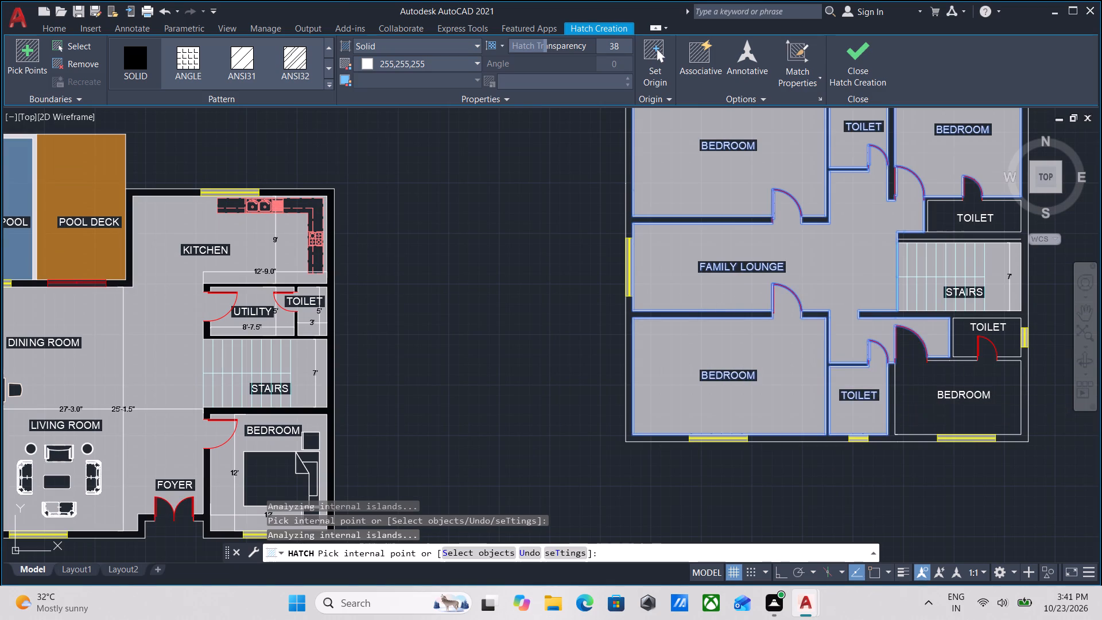
click(980, 323)
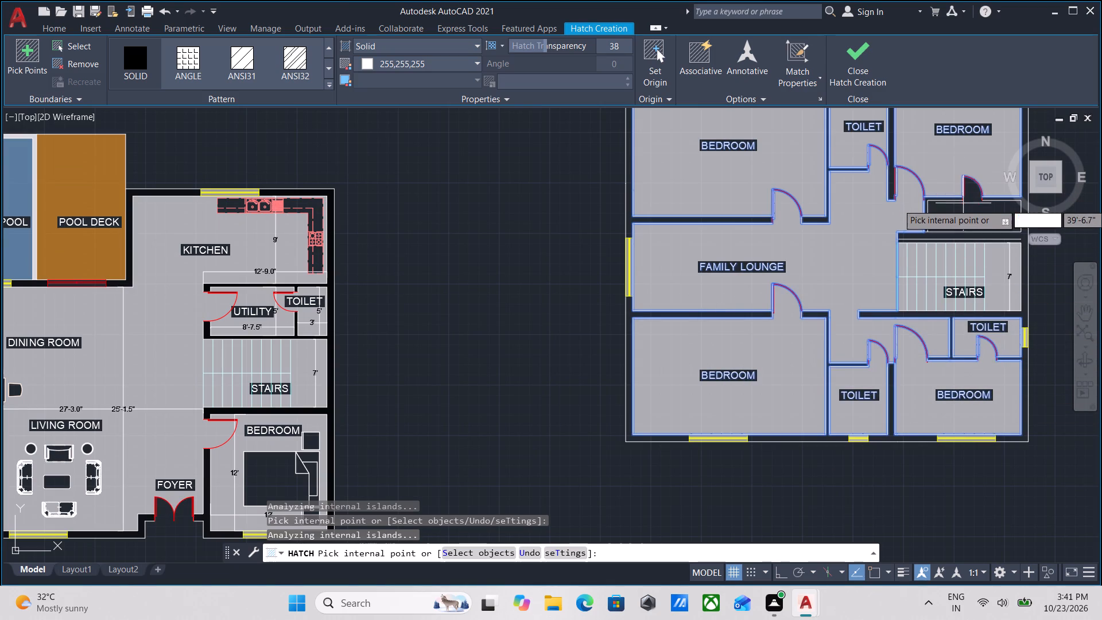
click(963, 207)
middle_drag(963, 207, 798, 311)
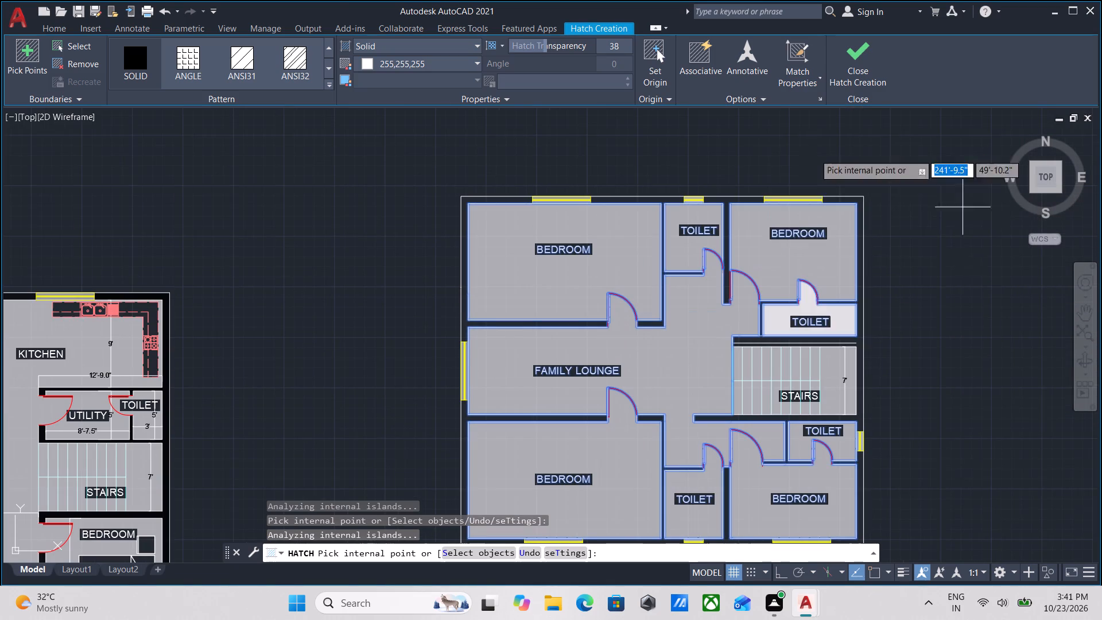
click(841, 58)
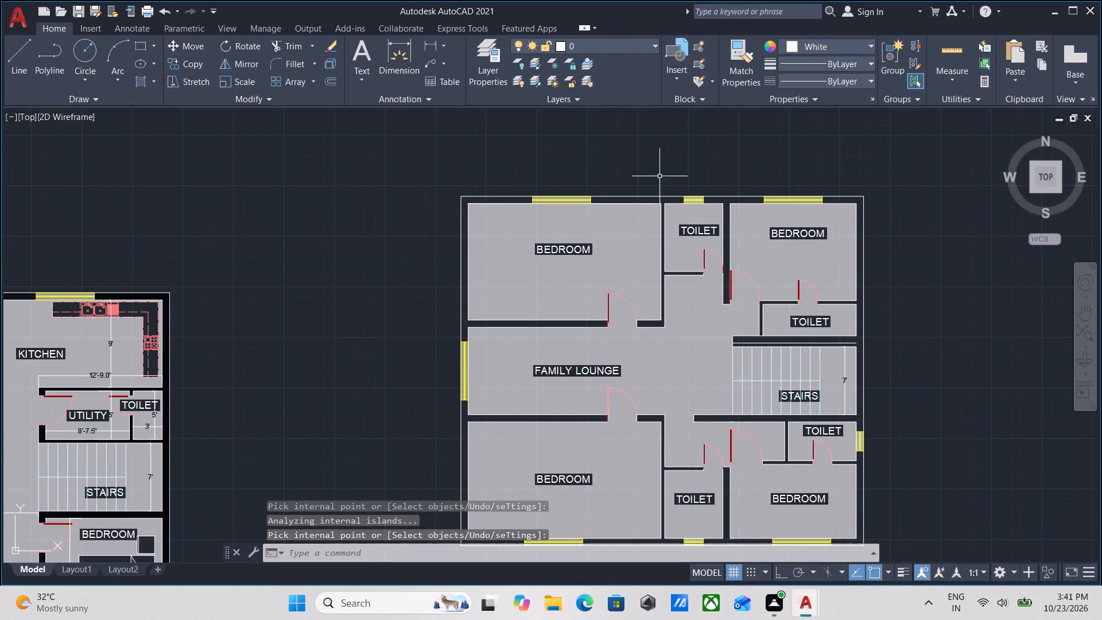
Start a solid black (0,0,0) hatch over the west walls beside the northwest bedroom and around the southwest bedroom.
key(h)
key(Return)
click(367, 59)
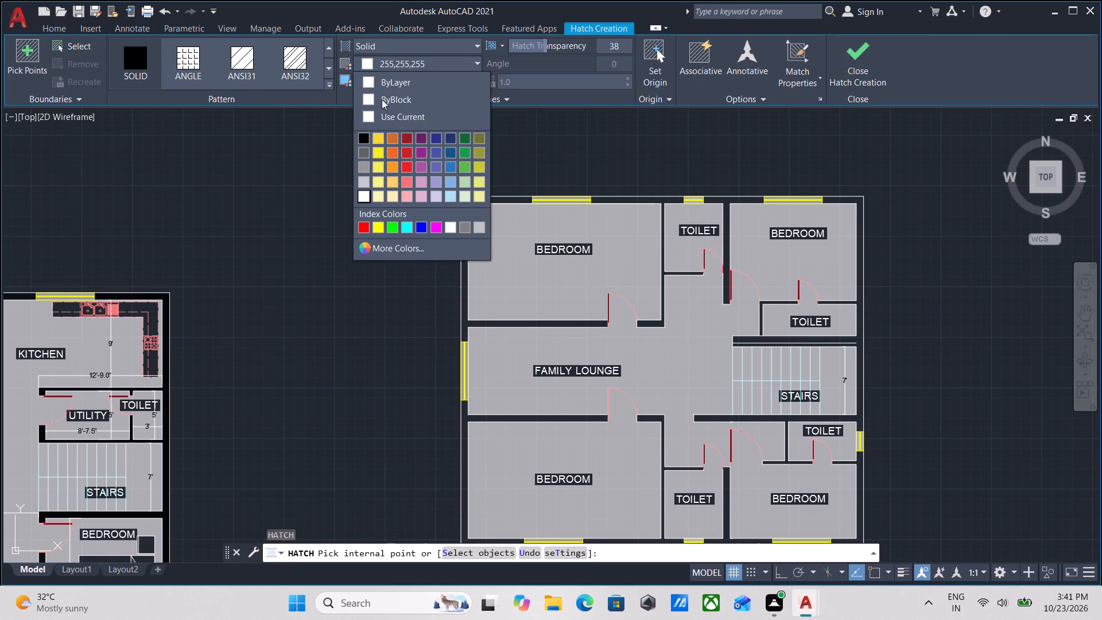
click(368, 135)
scroll(457, 287, up, 3)
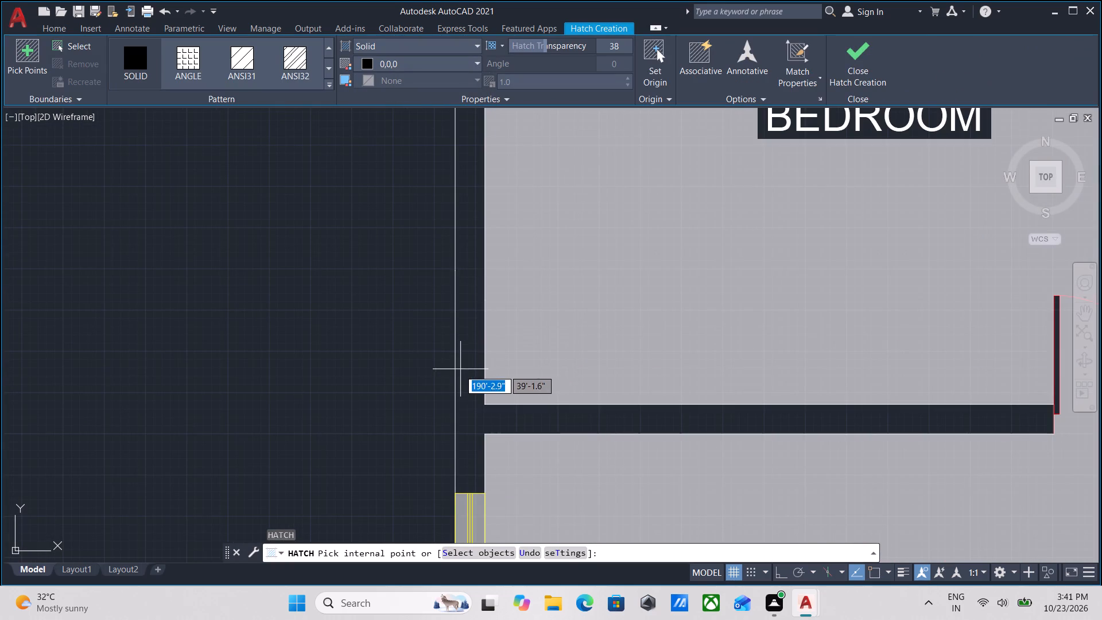
click(459, 370)
scroll(461, 370, down, 3)
middle_drag(461, 334, 453, 123)
scroll(453, 319, down, 1)
middle_drag(458, 294, 493, 195)
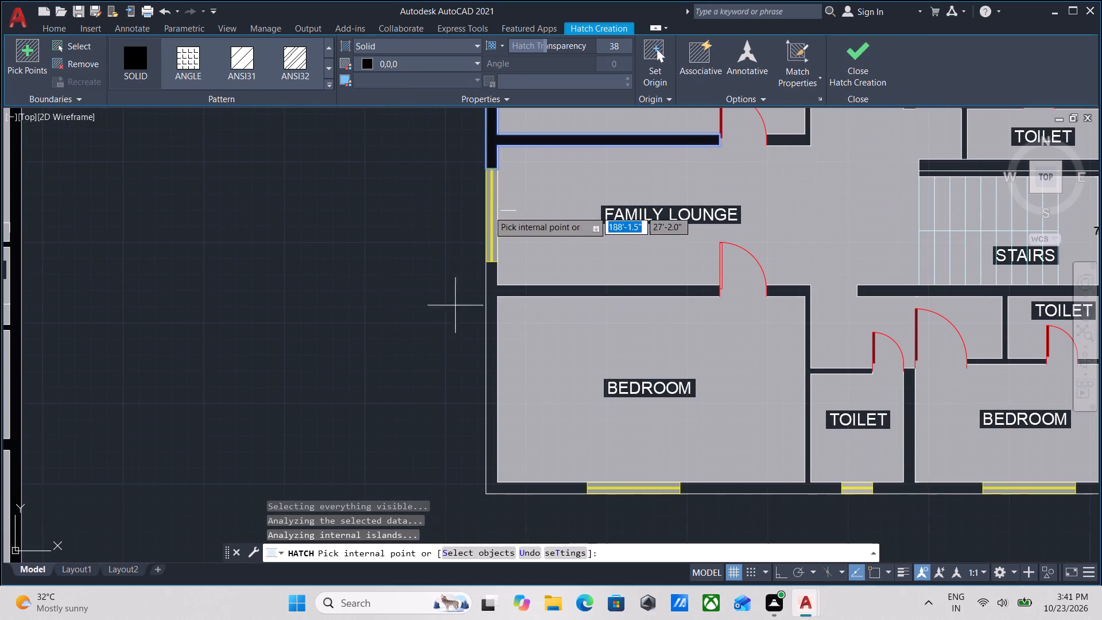
click(495, 285)
Extend the black wall hatch to the remaining south wall sections, the southeast corner and the east wall beside the stairs.
scroll(495, 285, down, 2)
middle_drag(495, 285, 481, 172)
scroll(673, 311, up, 2)
click(651, 278)
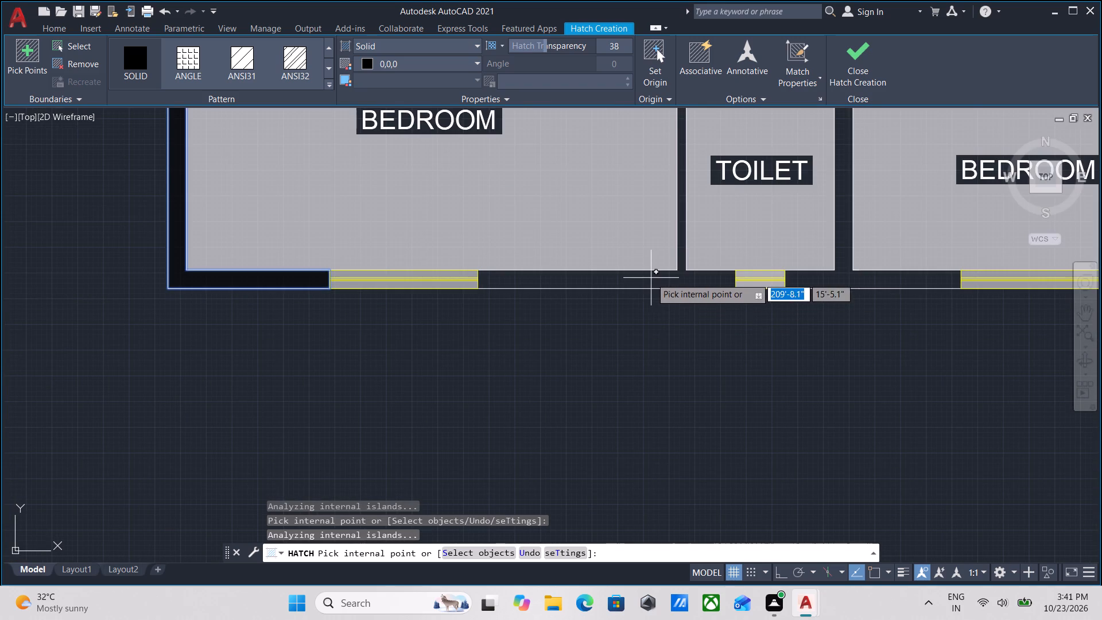
click(857, 278)
scroll(857, 278, down, 2)
middle_drag(845, 282, 614, 383)
scroll(716, 378, up, 2)
click(795, 386)
scroll(787, 345, down, 1)
middle_drag(786, 350, 783, 363)
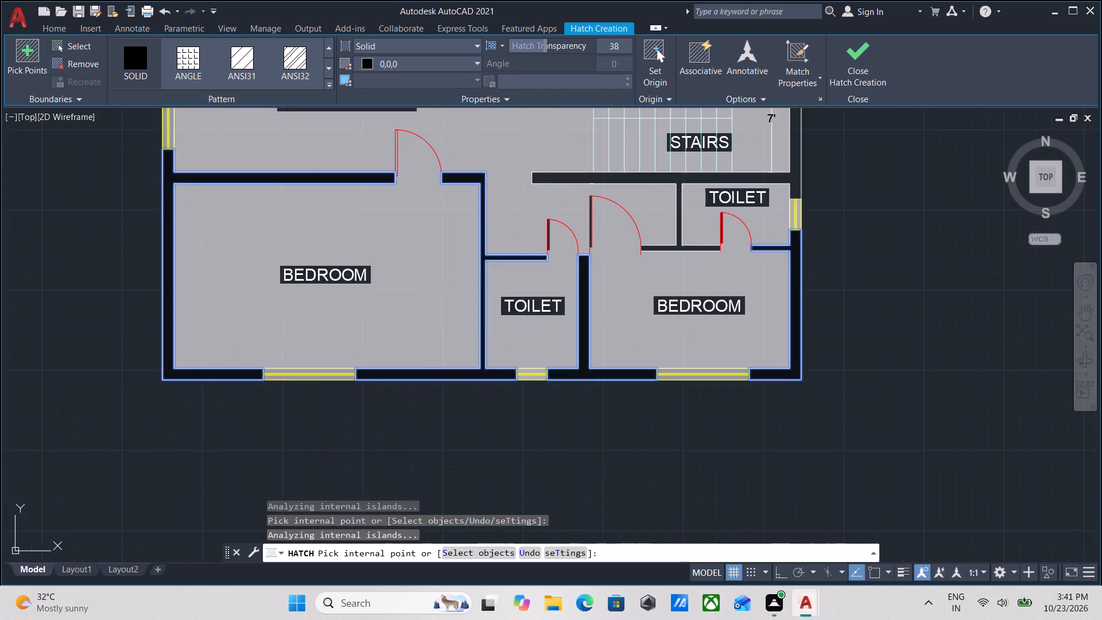
middle_drag(783, 363, 771, 507)
click(778, 270)
Add the wall between the northeast bedroom and its toilet, and the wall between the northern toilet and northeast bedroom, to the black hatch.
scroll(778, 270, down, 2)
middle_drag(778, 270, 748, 394)
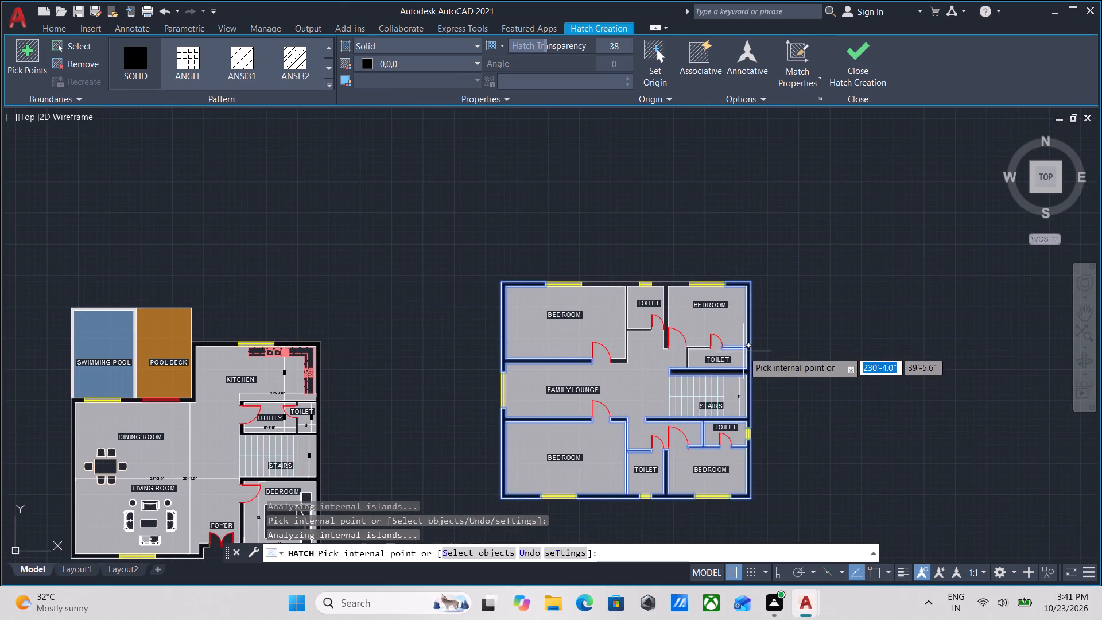
scroll(743, 351, up, 2)
scroll(717, 405, up, 2)
click(708, 417)
scroll(711, 402, down, 2)
middle_drag(711, 402, 701, 480)
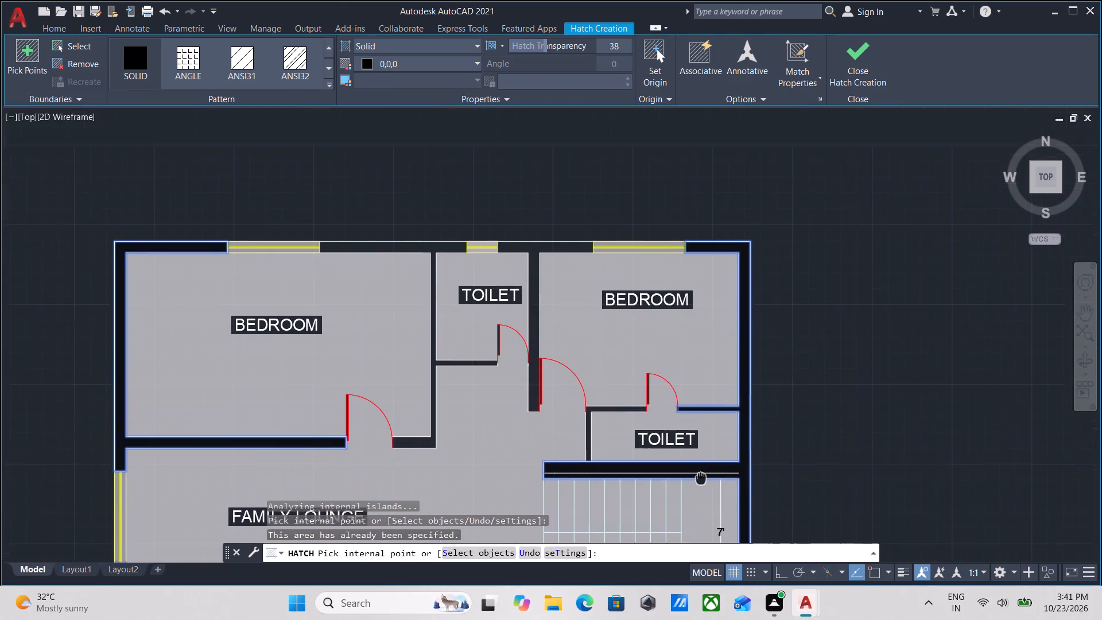
middle_drag(701, 480, 701, 482)
scroll(603, 427, up, 3)
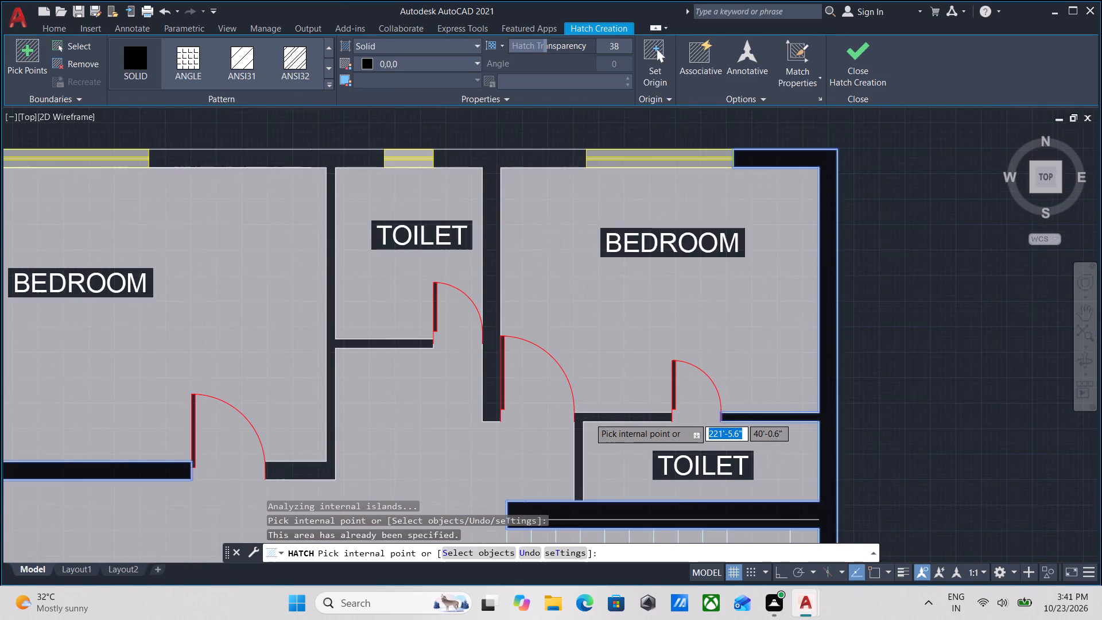
click(591, 418)
scroll(591, 418, down, 2)
middle_drag(591, 418, 613, 460)
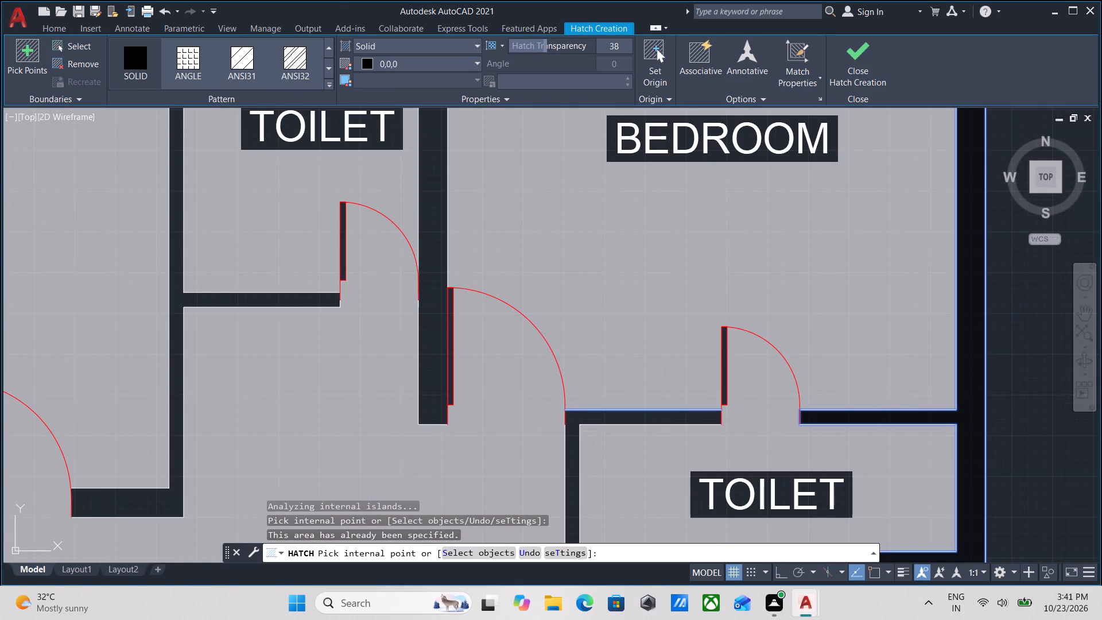
scroll(488, 308, down, 2)
scroll(637, 238, down, 2)
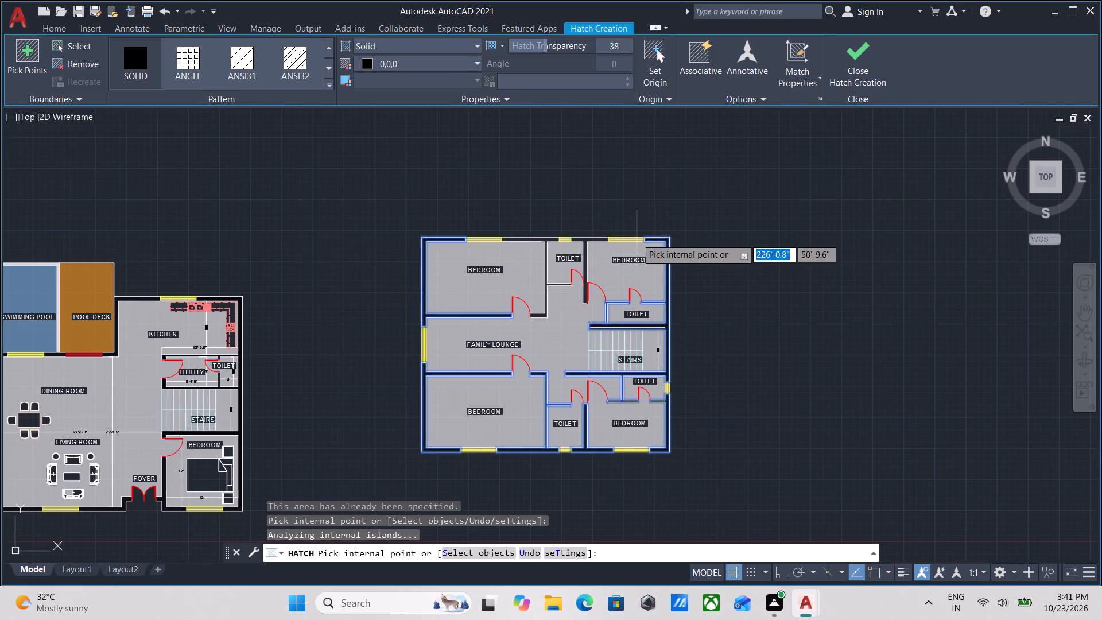
scroll(586, 268, up, 4)
click(585, 270)
Add the north wall section between the northwest bedroom and toilet windows to the black hatch and finish it.
scroll(585, 270, down, 1)
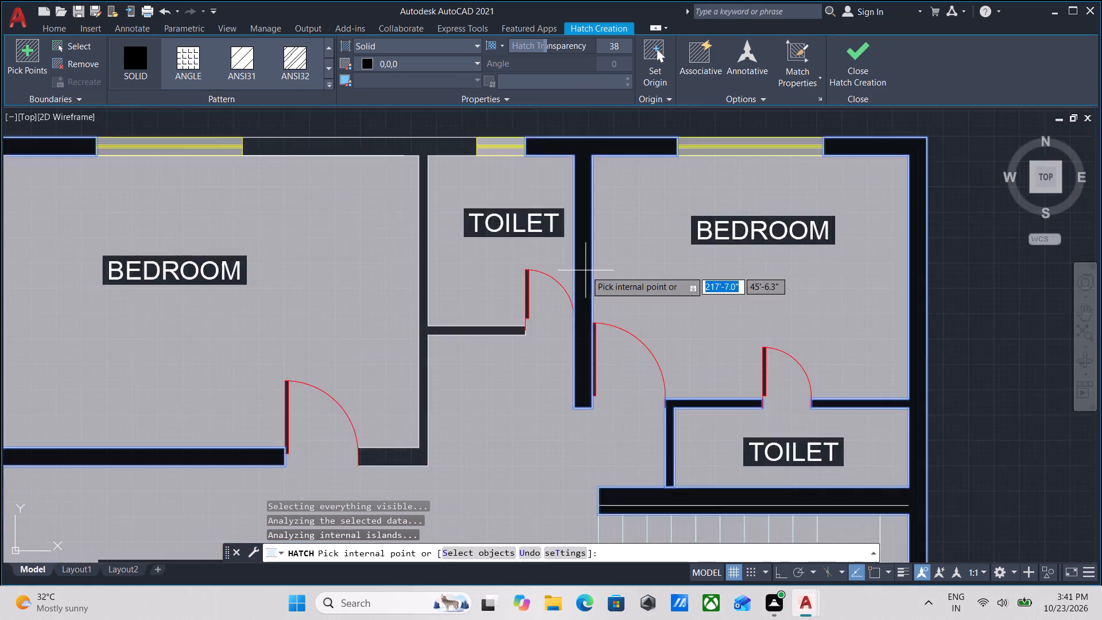
scroll(585, 270, down, 2)
middle_drag(585, 270, 569, 368)
scroll(487, 316, up, 3)
click(485, 328)
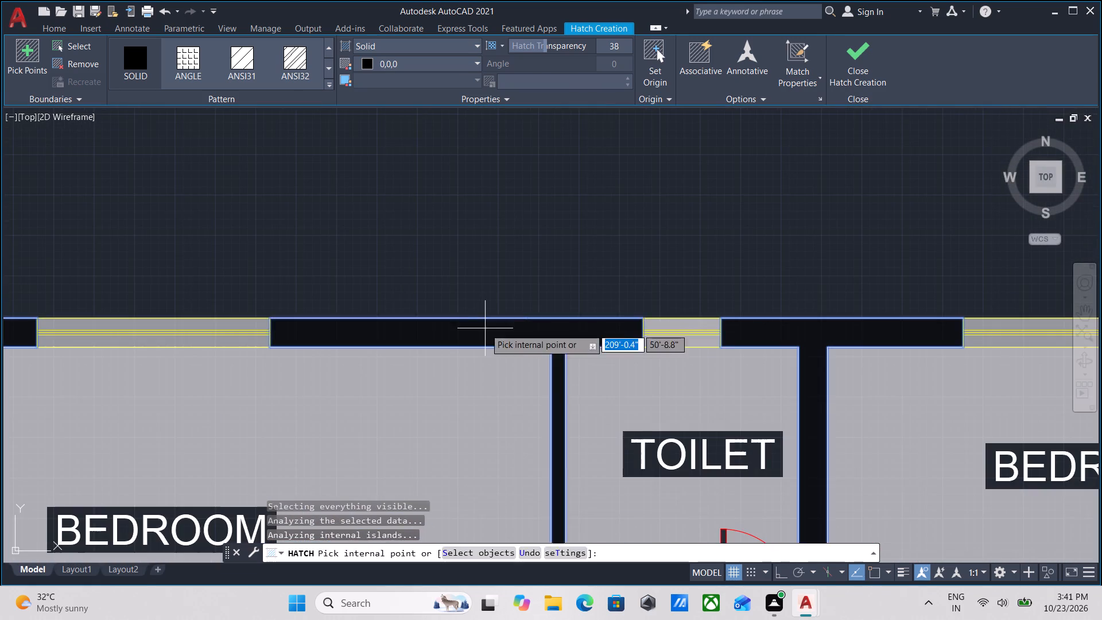
scroll(485, 328, down, 3)
middle_drag(485, 328, 569, 220)
scroll(575, 305, up, 3)
scroll(601, 360, down, 2)
middle_drag(601, 355, 582, 191)
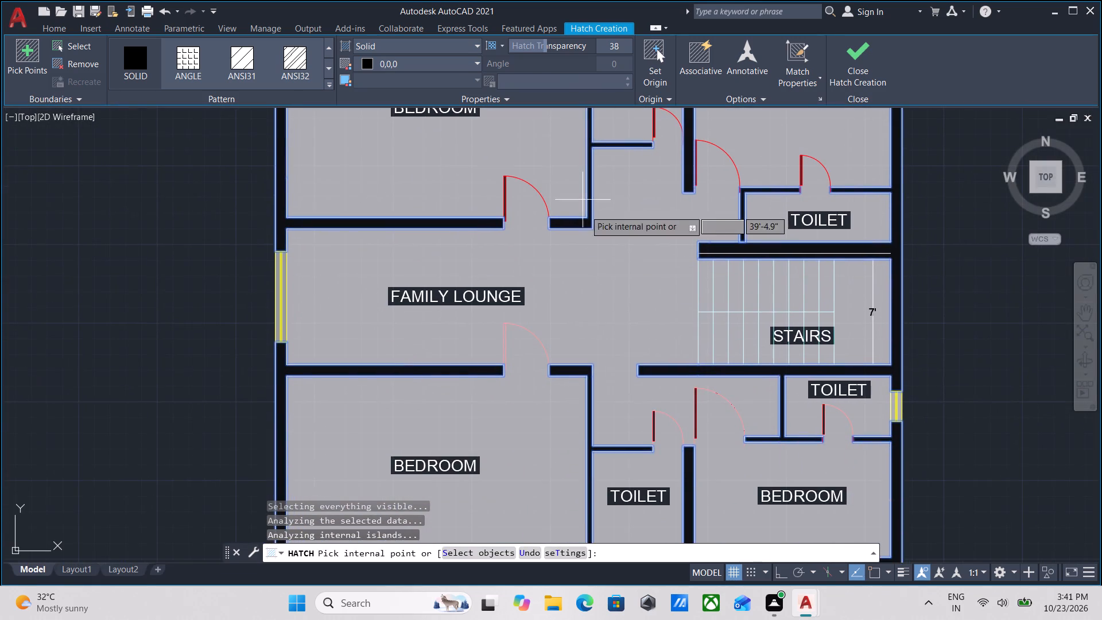
middle_drag(671, 452, 644, 180)
scroll(684, 286, up, 3)
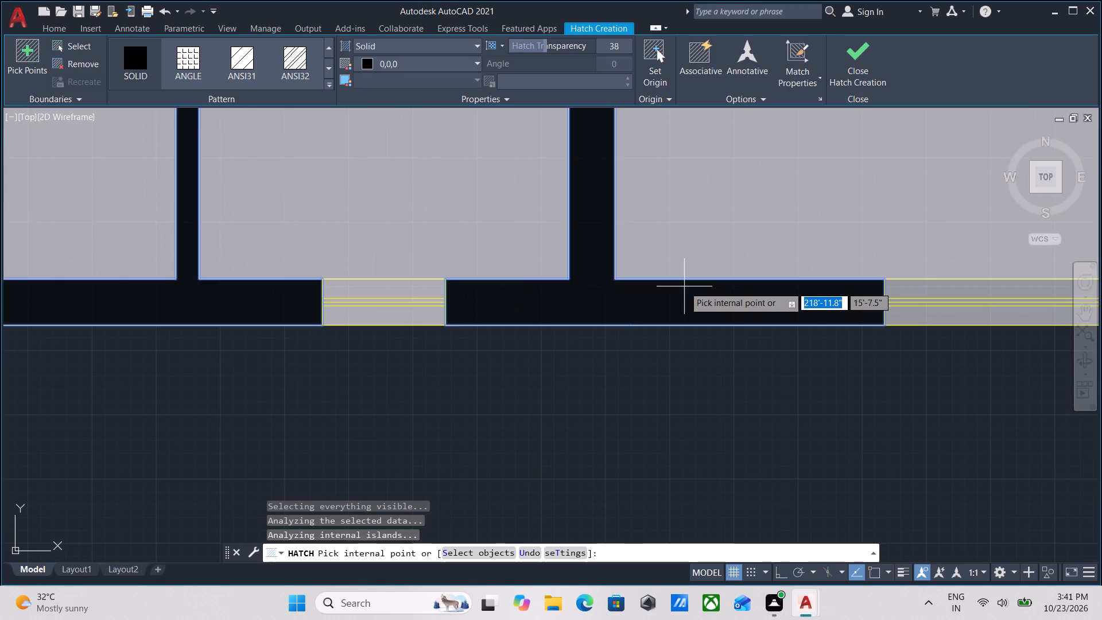
scroll(684, 286, down, 3)
middle_drag(684, 286, 599, 293)
middle_drag(553, 325, 734, 513)
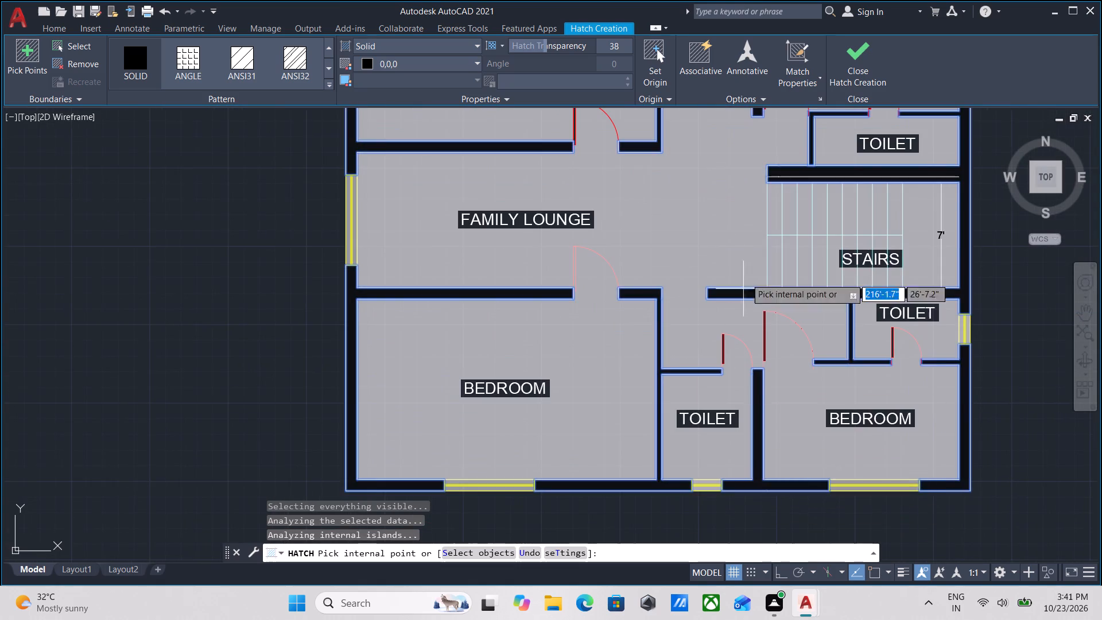
scroll(760, 238, down, 2)
middle_drag(764, 224, 683, 344)
click(867, 66)
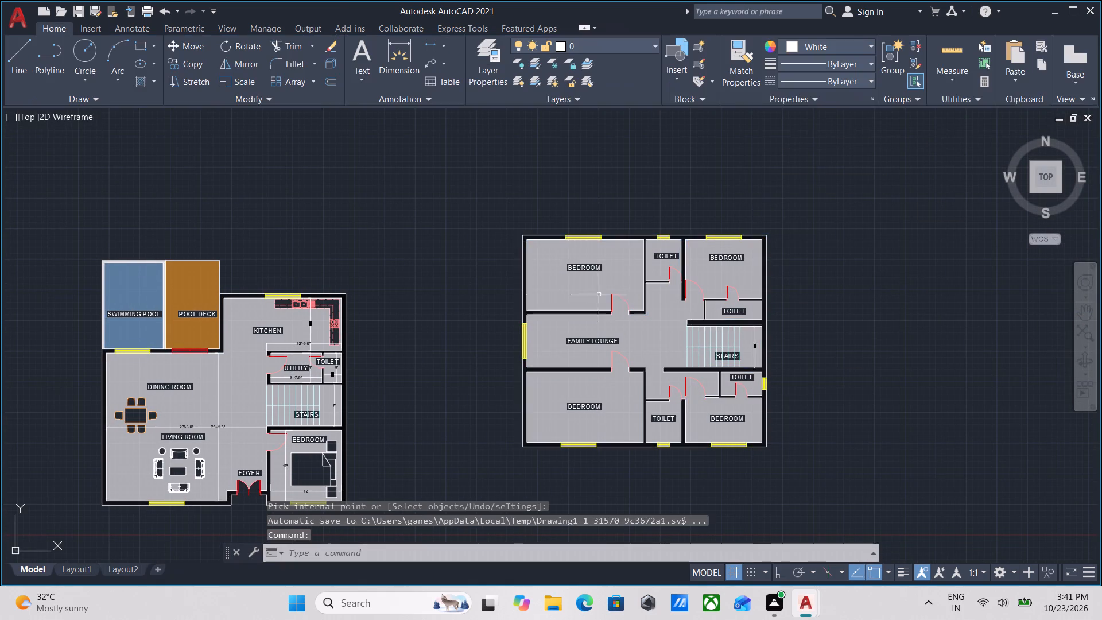
Start a repeating linear dimension and dimension the northwest bedroom's north-south length and east-west width between its inner wall faces.
scroll(593, 295, up, 3)
scroll(587, 257, down, 2)
middle_drag(587, 258, 573, 291)
text(MU)
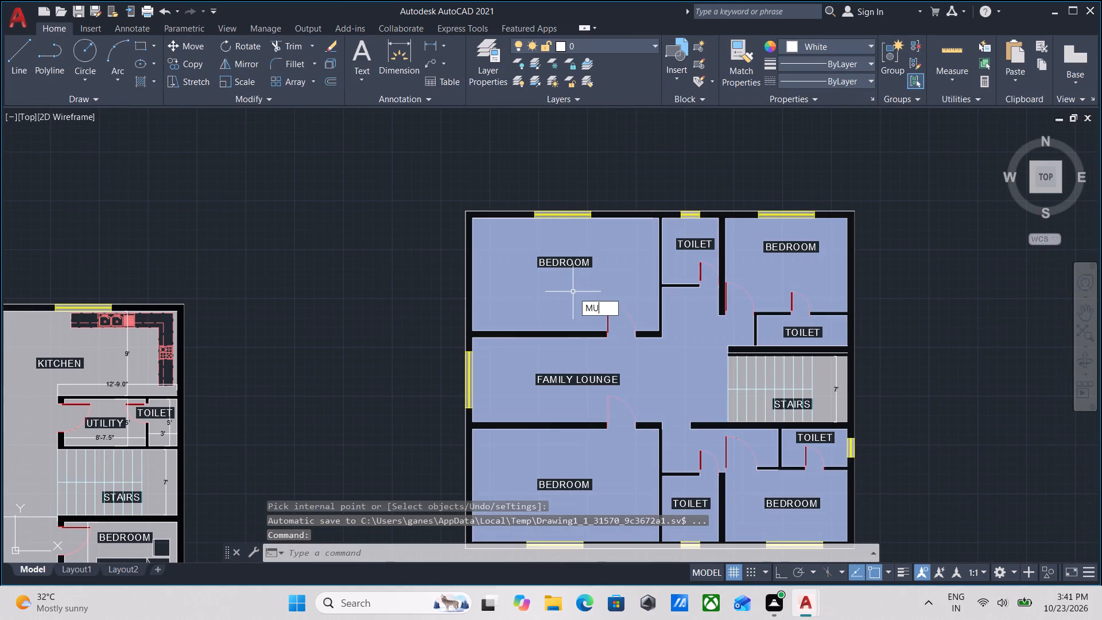
key(Return)
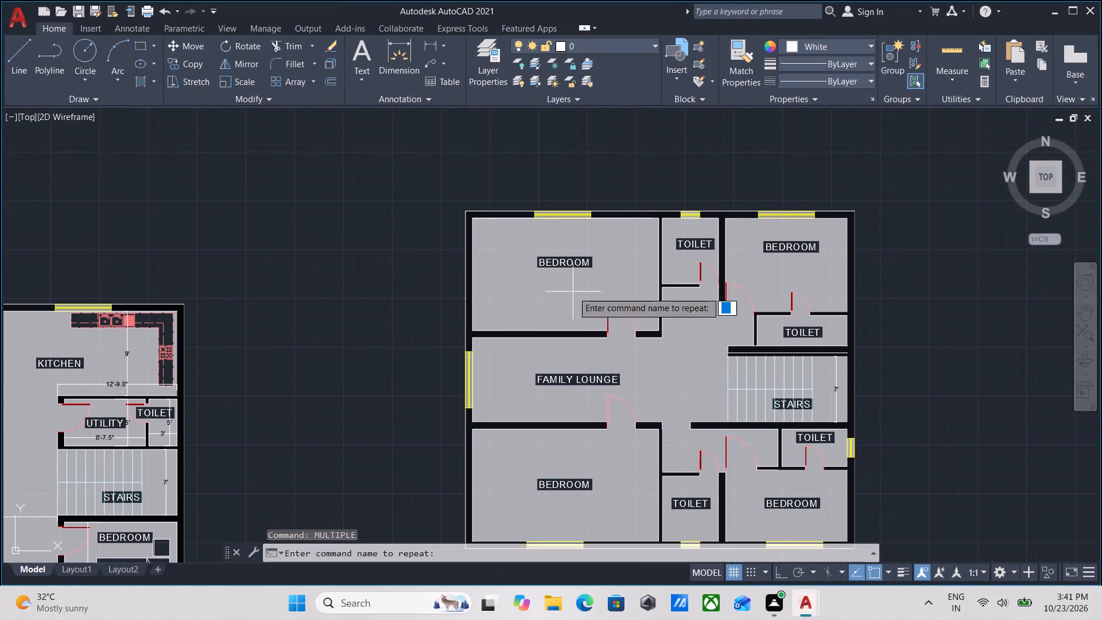
text(DLI)
key(Return)
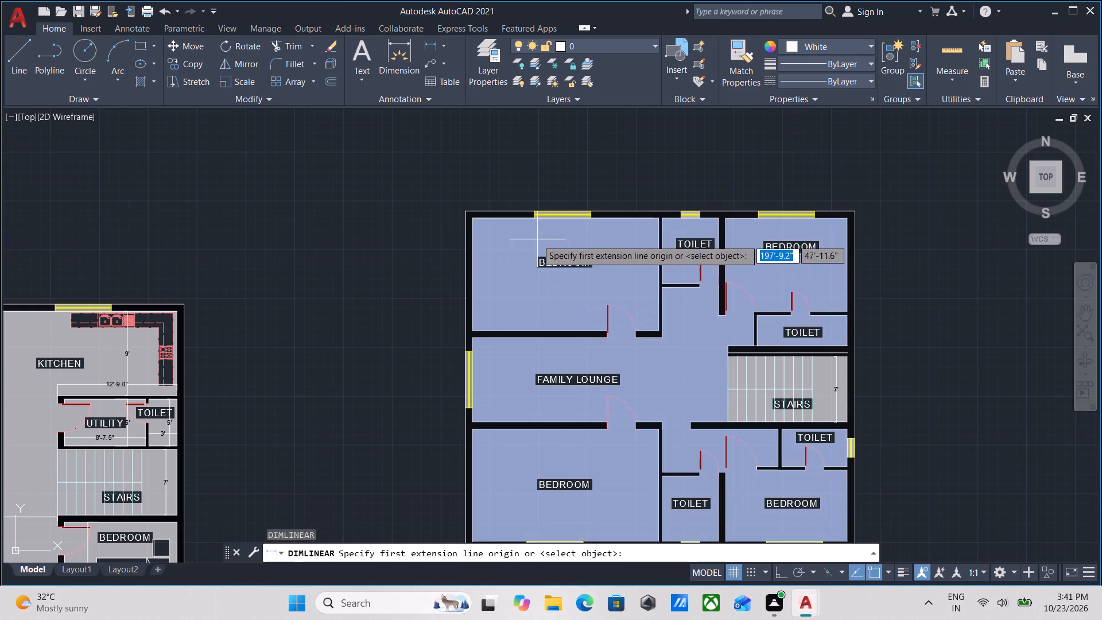
scroll(531, 236, up, 2)
click(499, 192)
middle_drag(511, 417, 520, 342)
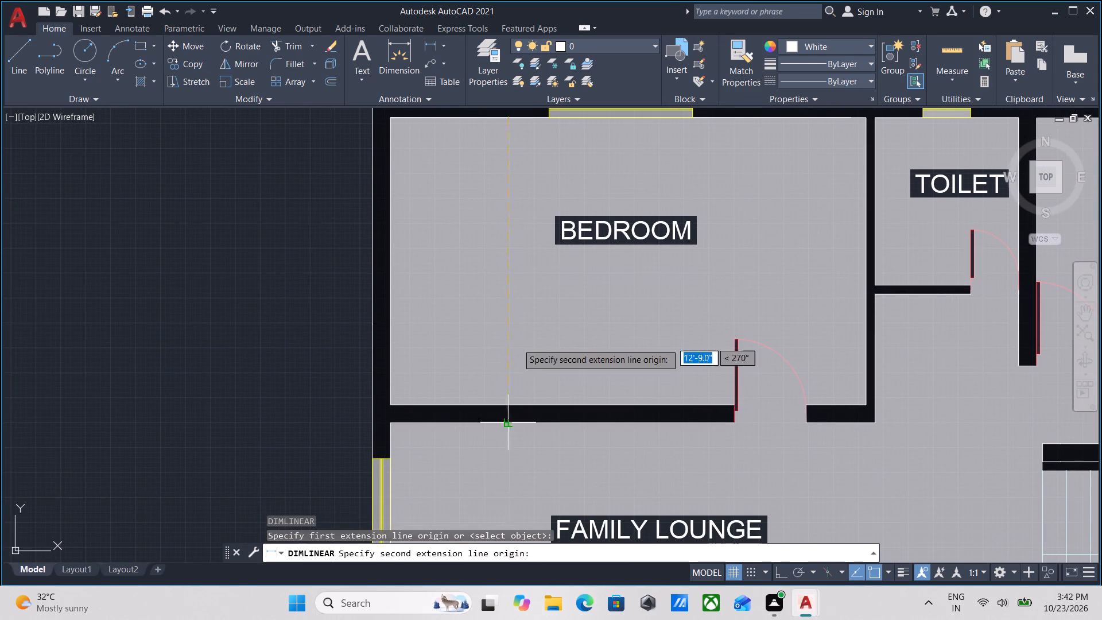
click(507, 406)
click(511, 299)
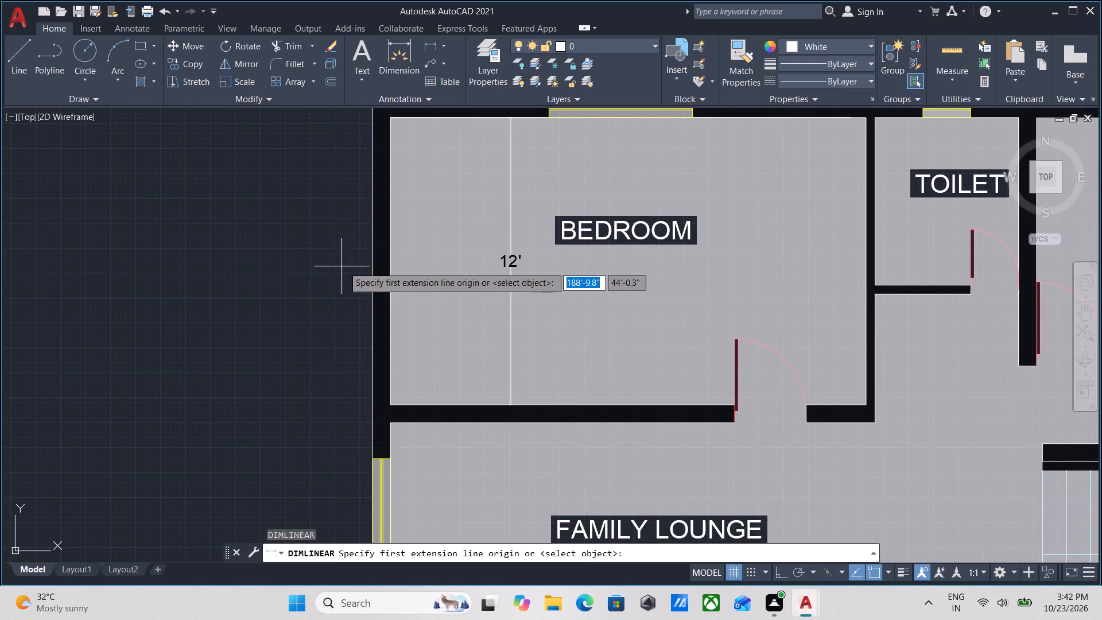
click(389, 272)
middle_drag(587, 302, 451, 337)
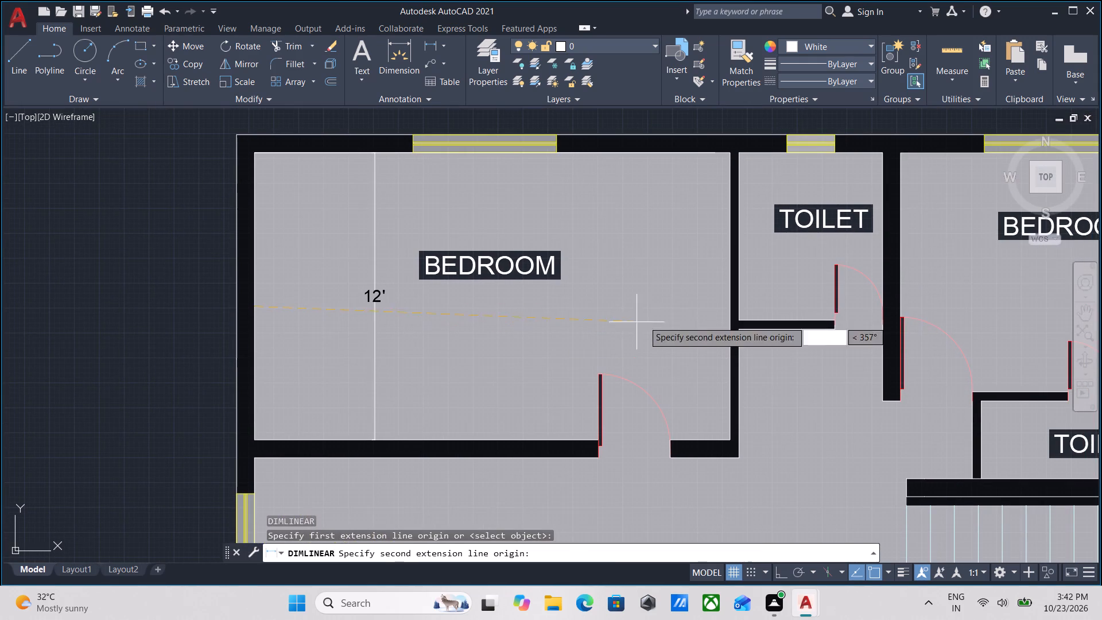
click(731, 310)
click(731, 322)
Dimension the family lounge from north wall to south wall and from its west window to the edge of the stairs.
middle_drag(572, 383, 607, 274)
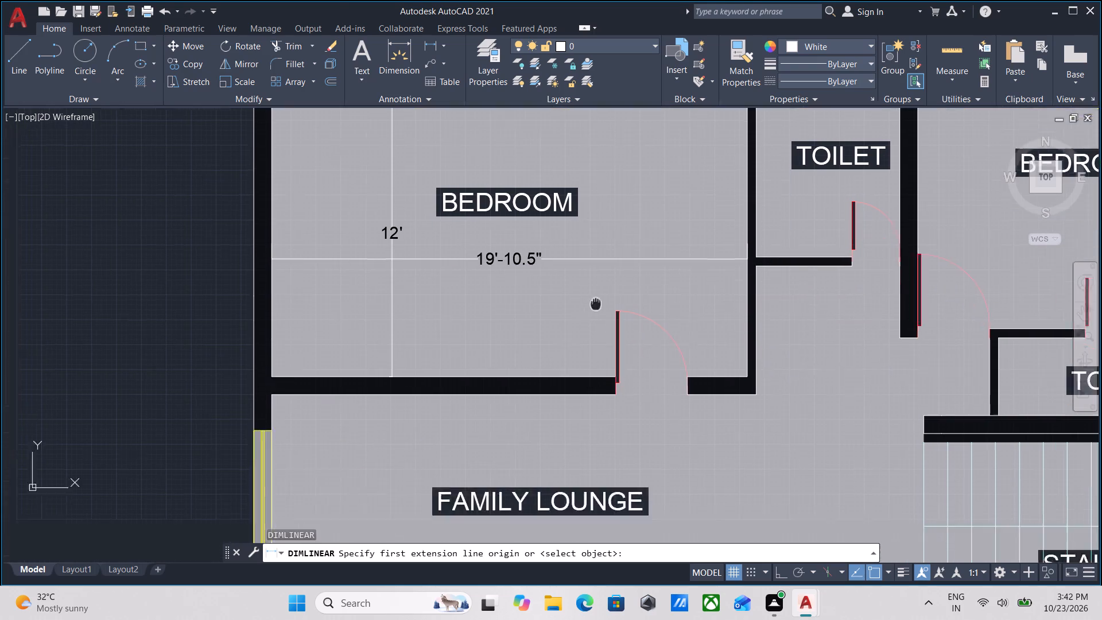
middle_drag(607, 274, 634, 230)
click(526, 306)
middle_drag(522, 468, 535, 354)
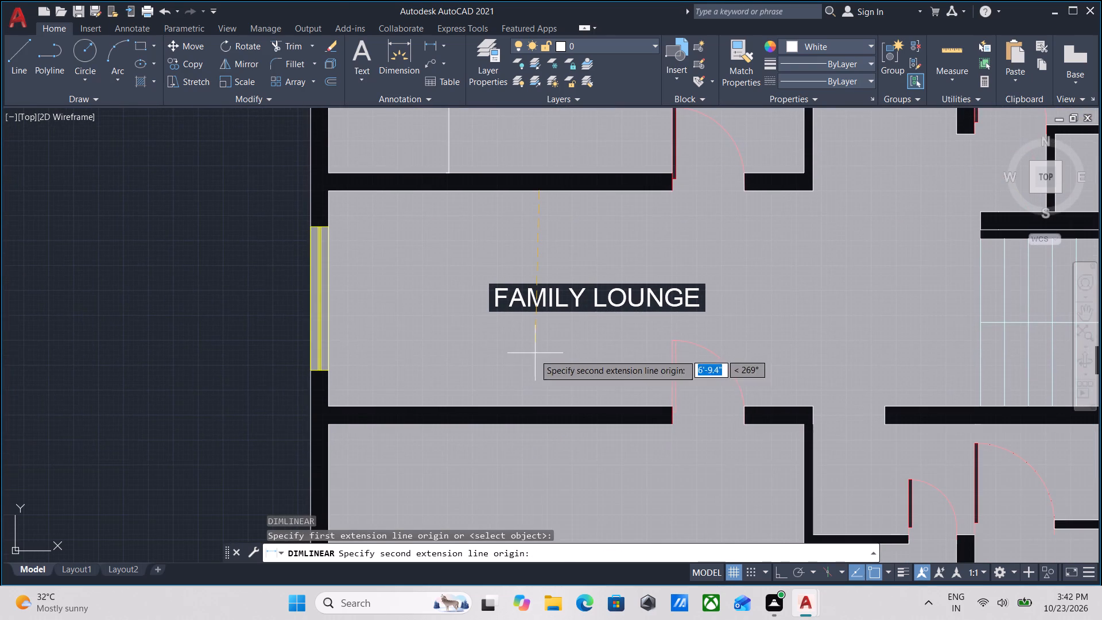
click(534, 408)
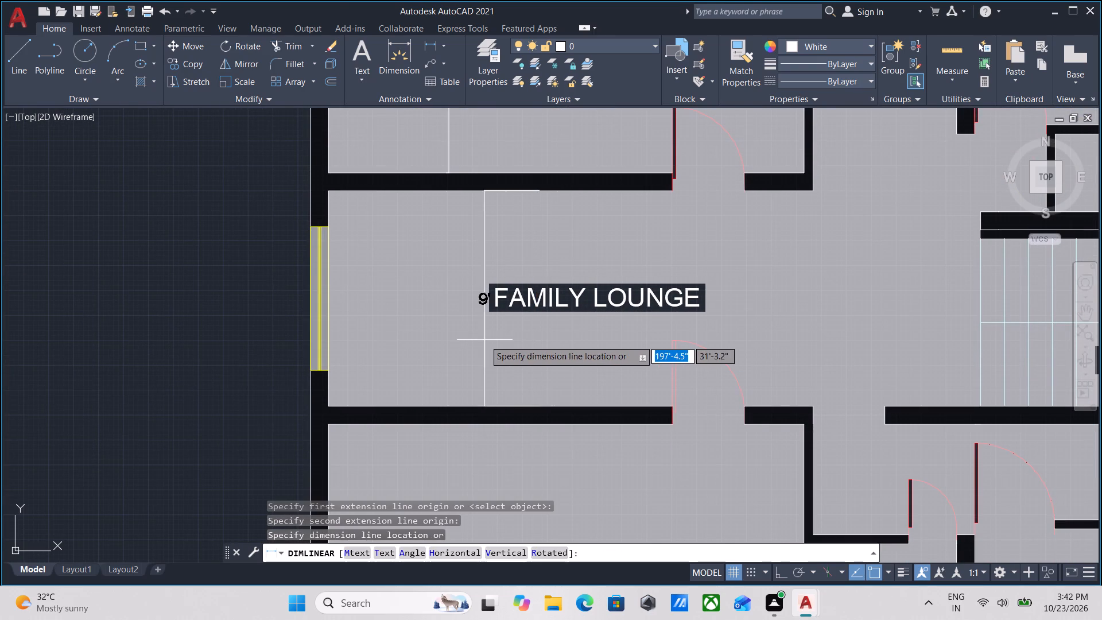
click(475, 339)
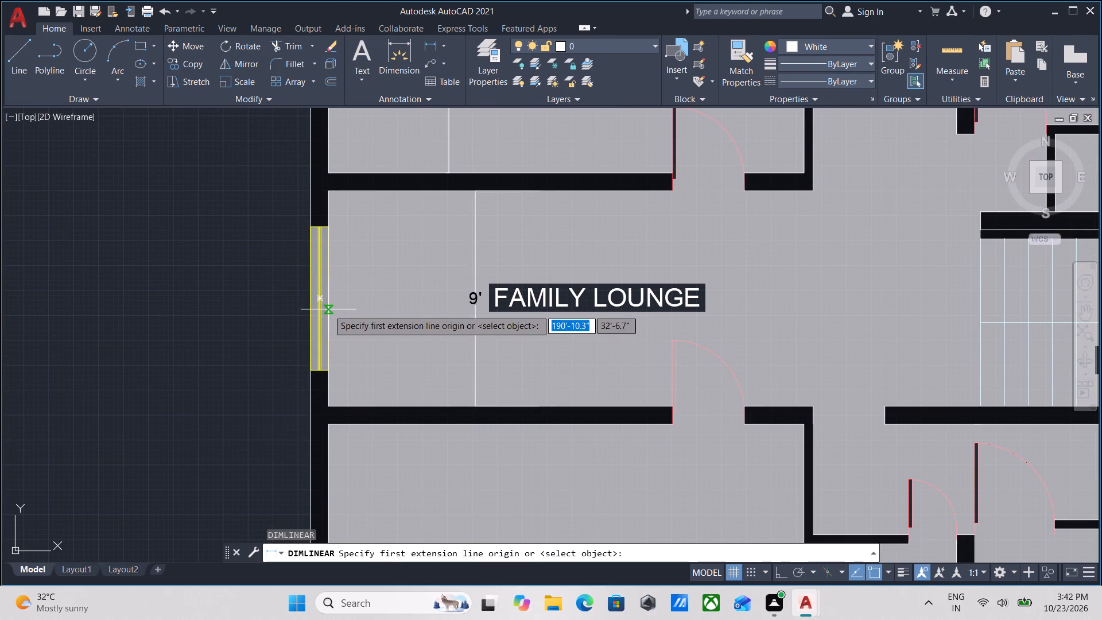
click(328, 309)
middle_drag(725, 369, 600, 380)
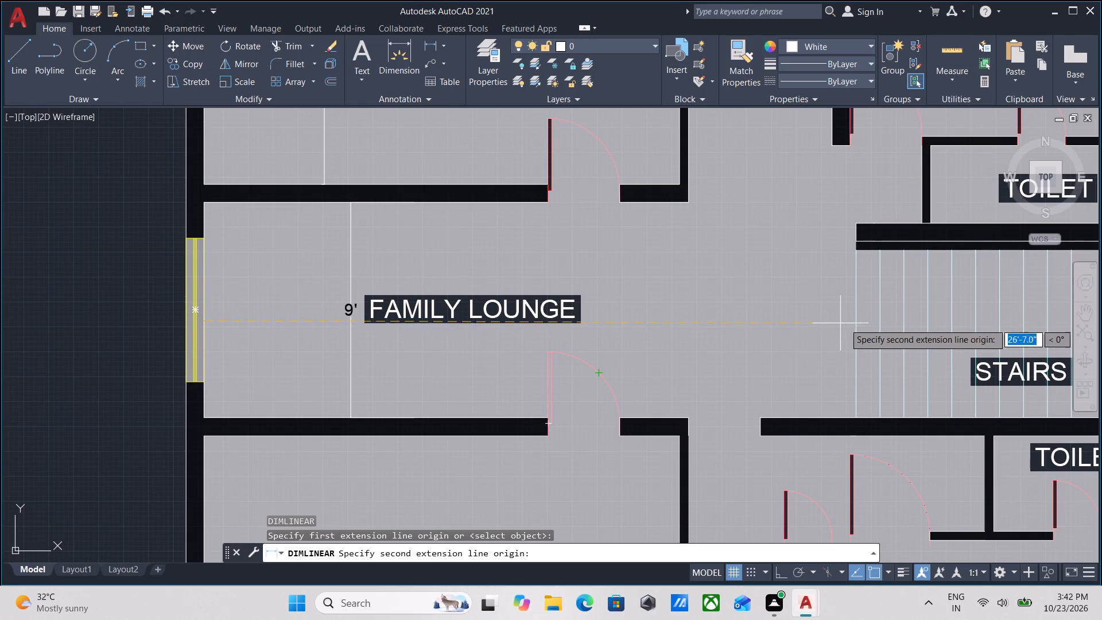
click(855, 323)
click(836, 279)
Dimension the width and north-south length of the toilet between the northern bedrooms.
scroll(696, 251, down, 1)
middle_drag(693, 254, 637, 401)
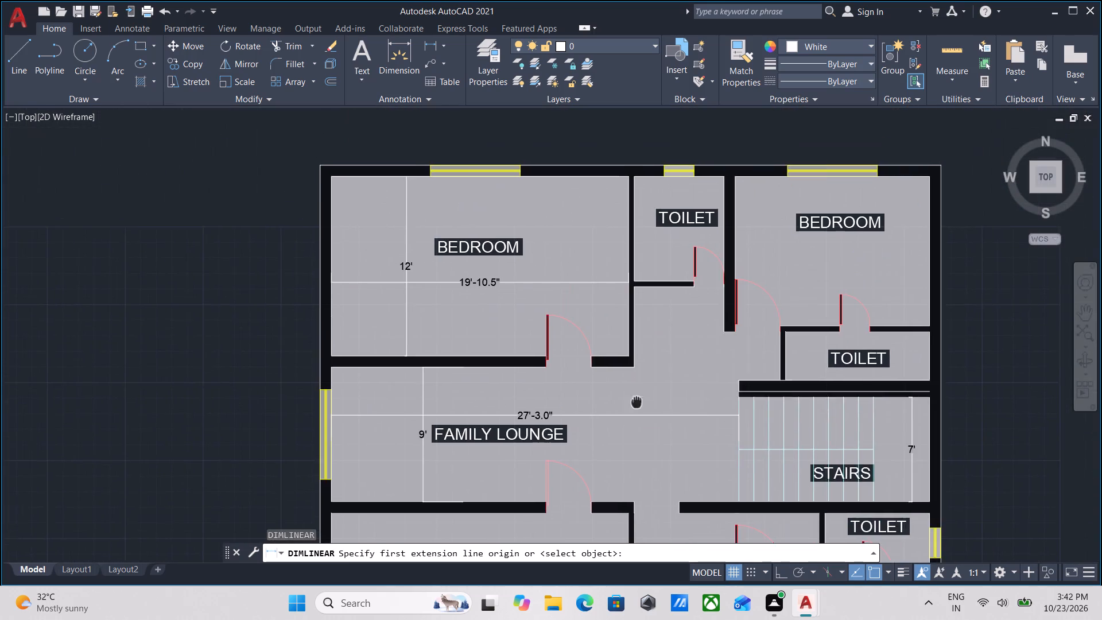
middle_drag(686, 280, 657, 352)
scroll(637, 293, up, 2)
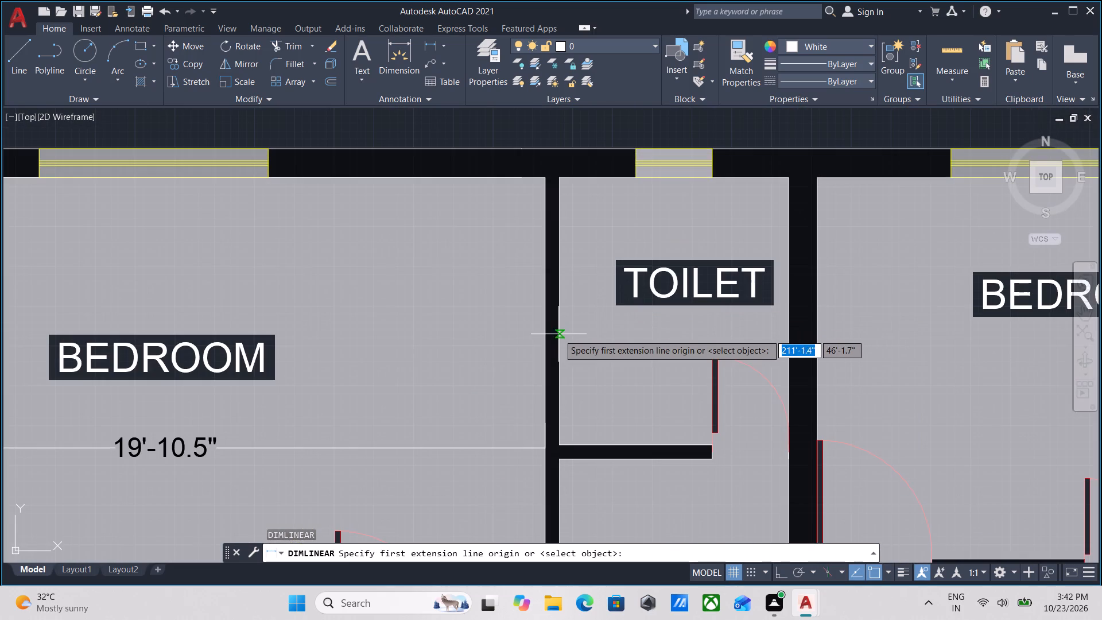
click(558, 334)
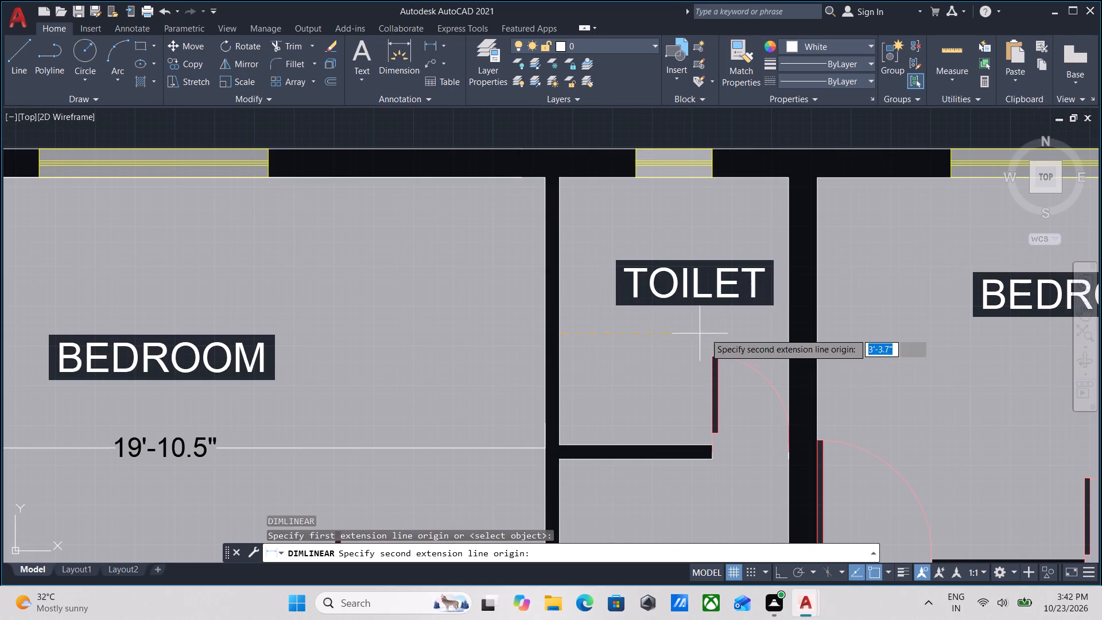
click(792, 333)
click(788, 335)
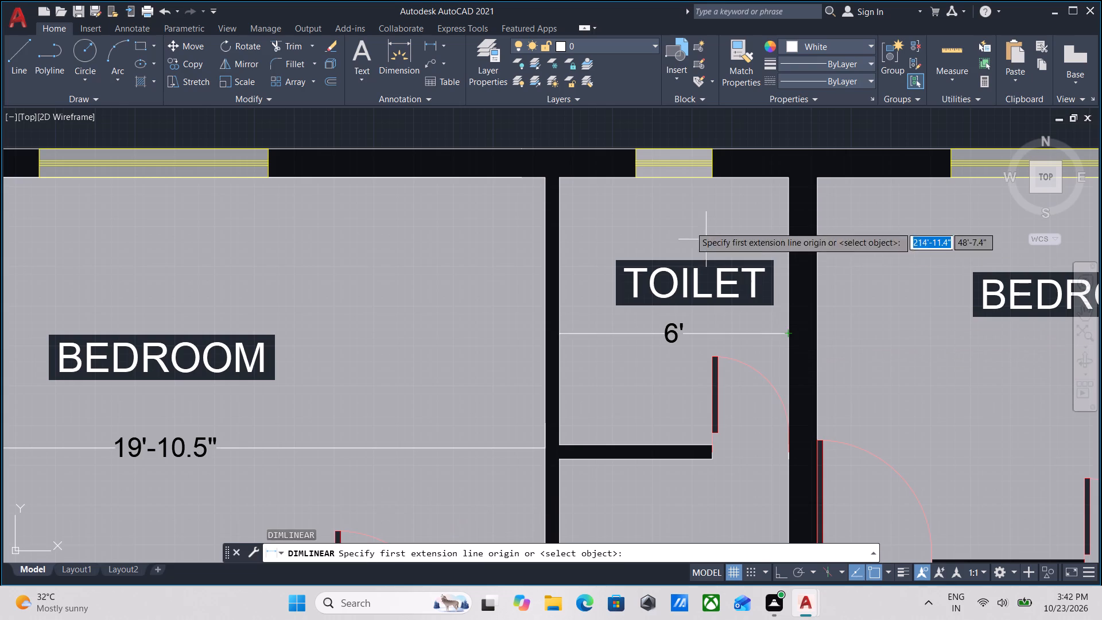
click(600, 177)
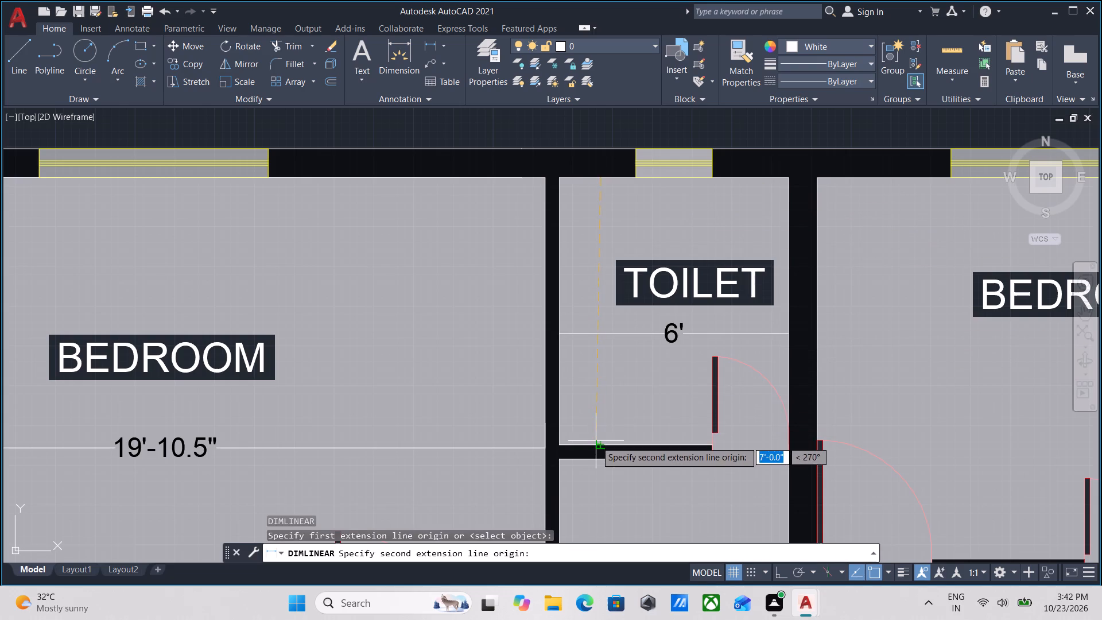
click(596, 441)
click(610, 387)
Dimension the northeast bedroom's north-south length down to the toilet wall and its east-west width between the inner wall faces.
middle_drag(707, 381, 467, 365)
middle_drag(628, 325, 543, 342)
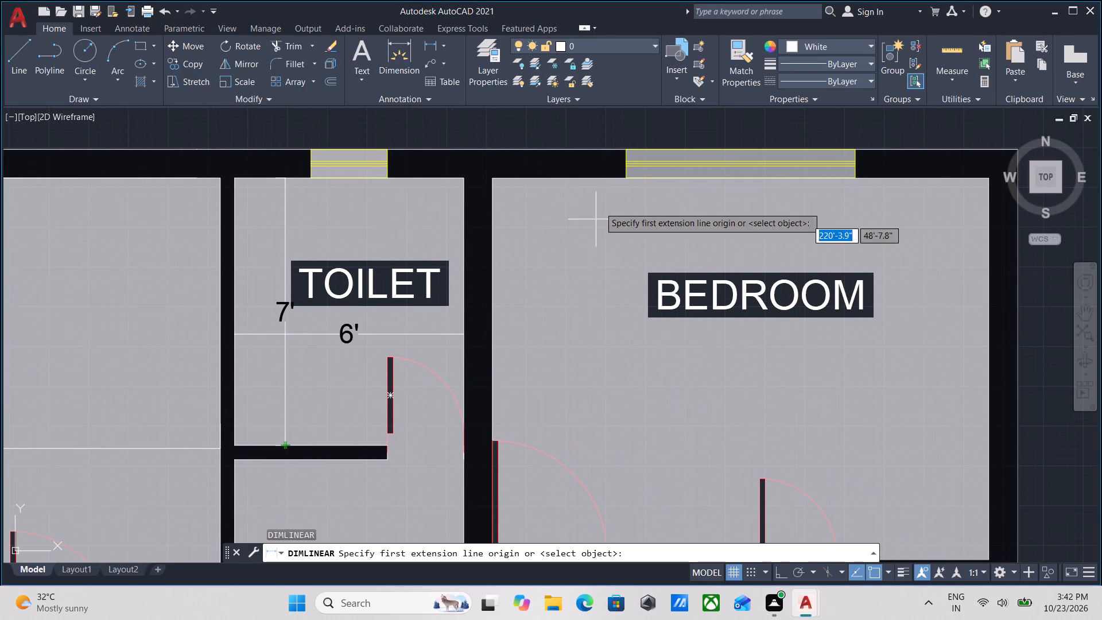
click(603, 175)
middle_drag(588, 417, 641, 220)
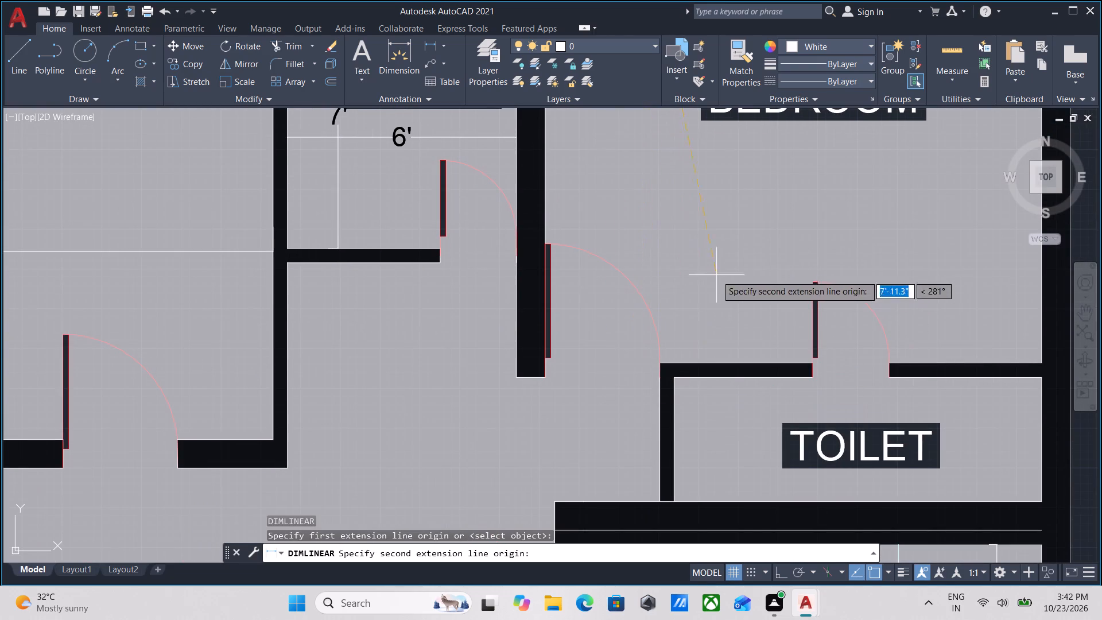
click(701, 362)
click(714, 275)
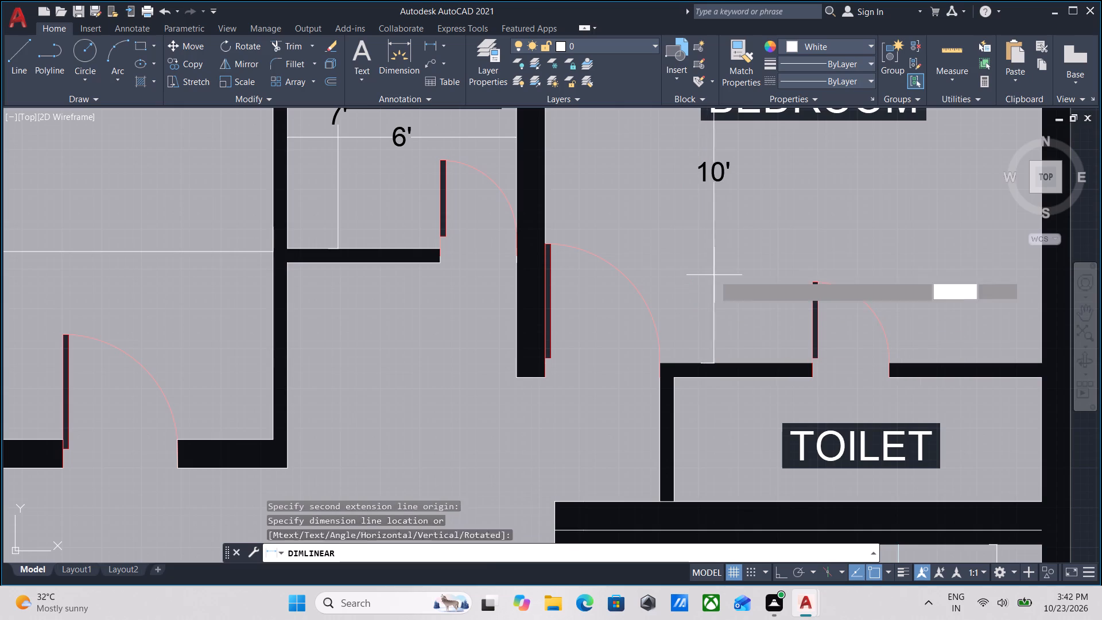
click(546, 215)
middle_drag(713, 253, 548, 307)
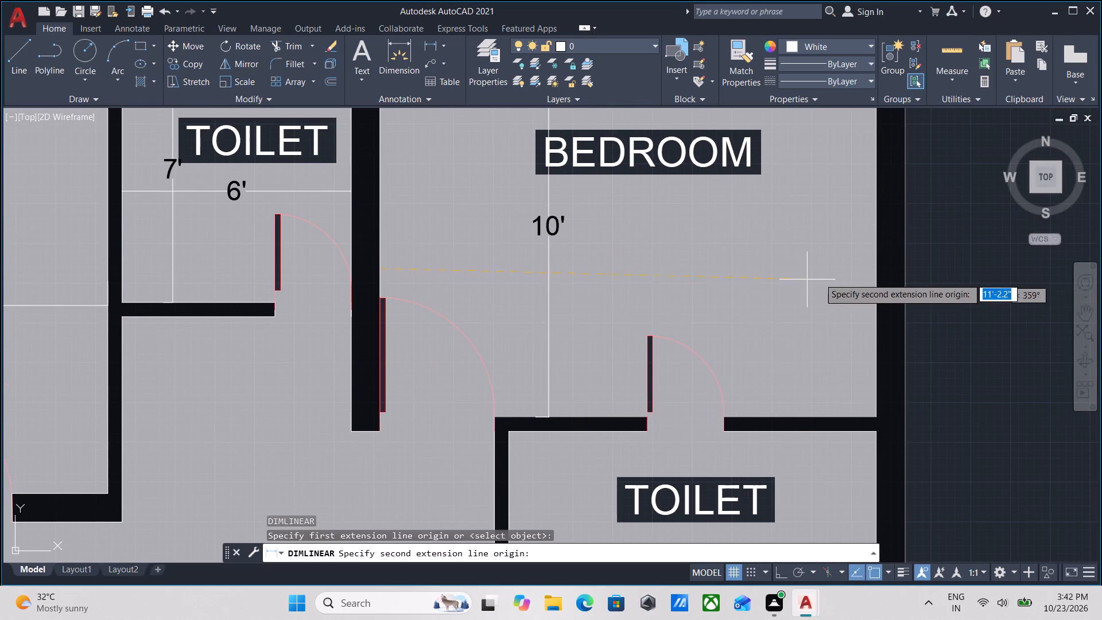
click(878, 276)
click(875, 263)
Dimension the north-south length and east-west width of the toilet between the northeast bedroom and the stairs.
scroll(703, 317, down, 1)
middle_drag(705, 308, 723, 249)
scroll(788, 330, up, 1)
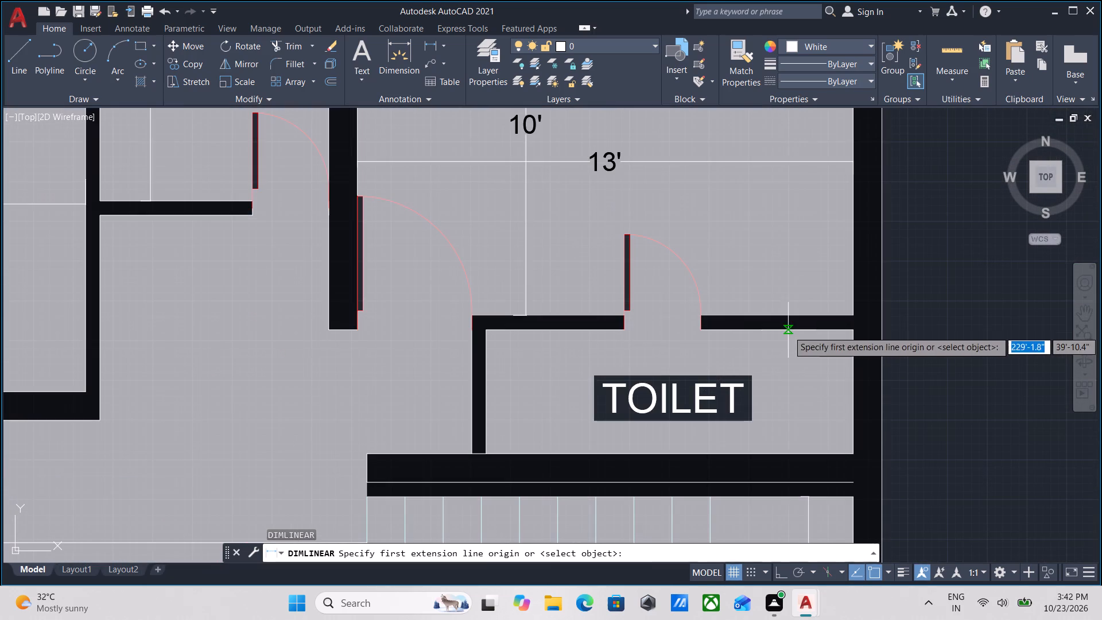
click(793, 324)
click(791, 455)
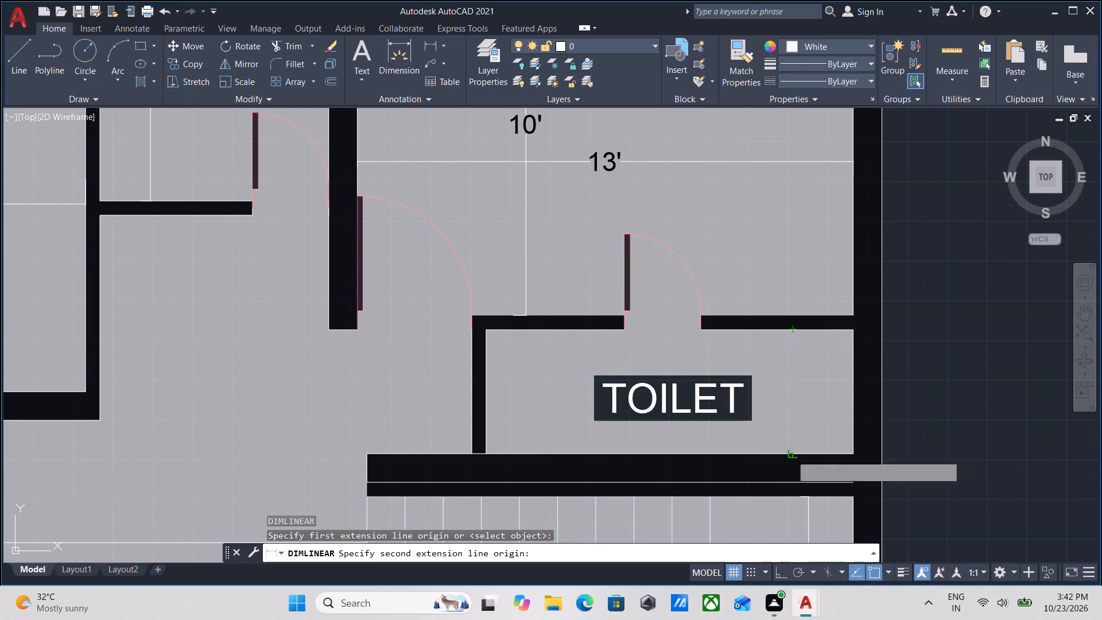
click(796, 405)
click(484, 379)
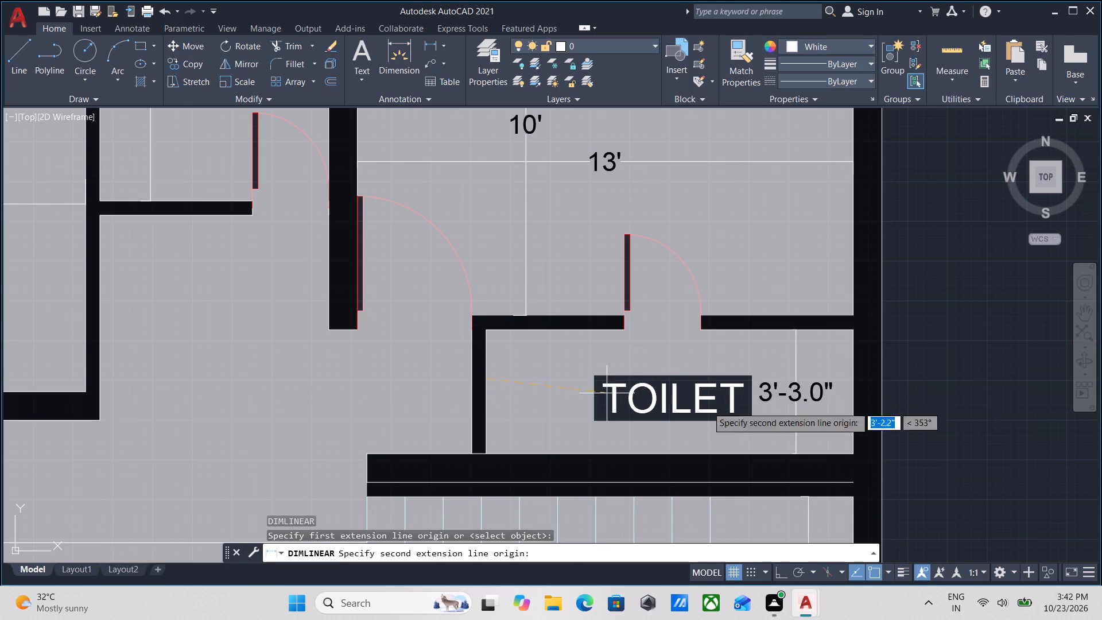
click(858, 390)
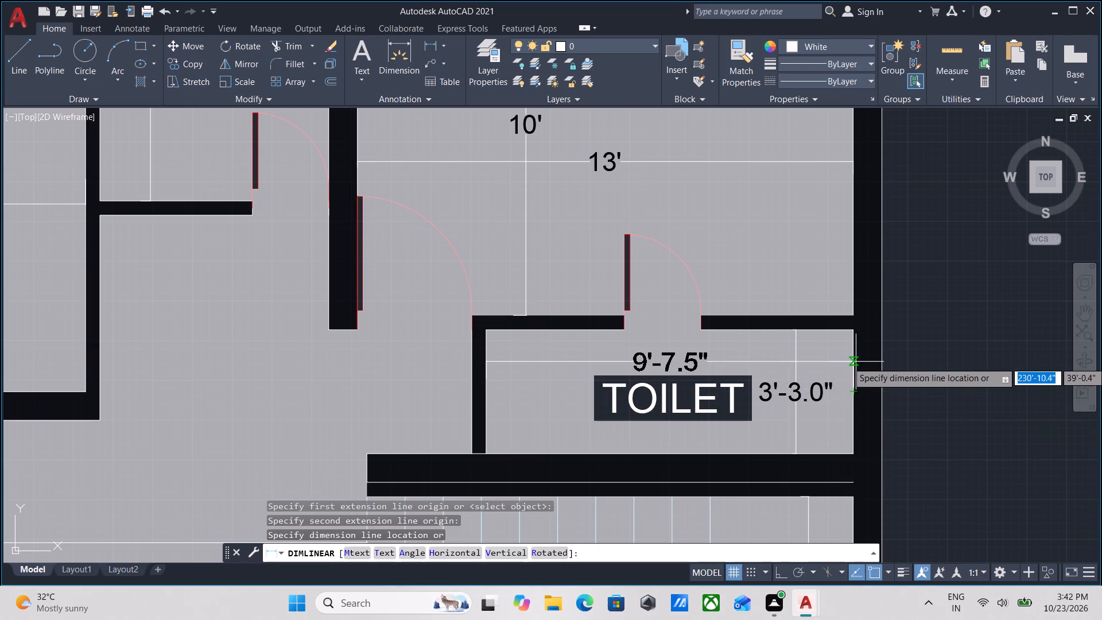
click(856, 362)
Dimension the southwest bedroom's north-south length and east-west width between its inner wall faces.
scroll(680, 405, down, 3)
middle_drag(680, 367, 703, 305)
scroll(713, 292, up, 1)
middle_drag(648, 402, 672, 300)
scroll(669, 311, down, 2)
middle_drag(661, 334, 677, 282)
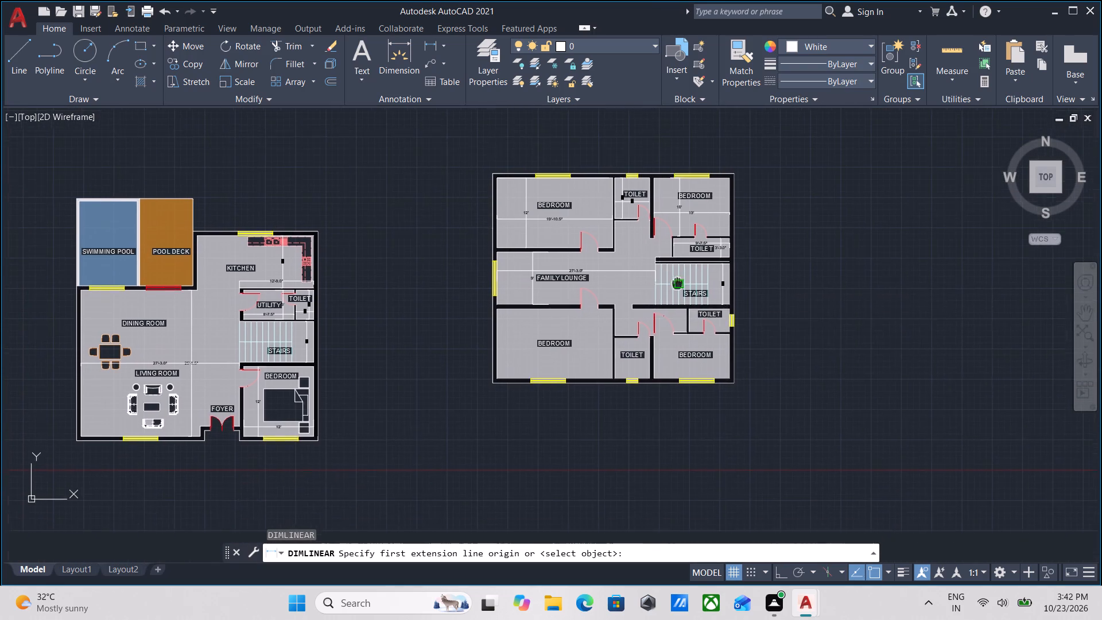
scroll(552, 319, up, 3)
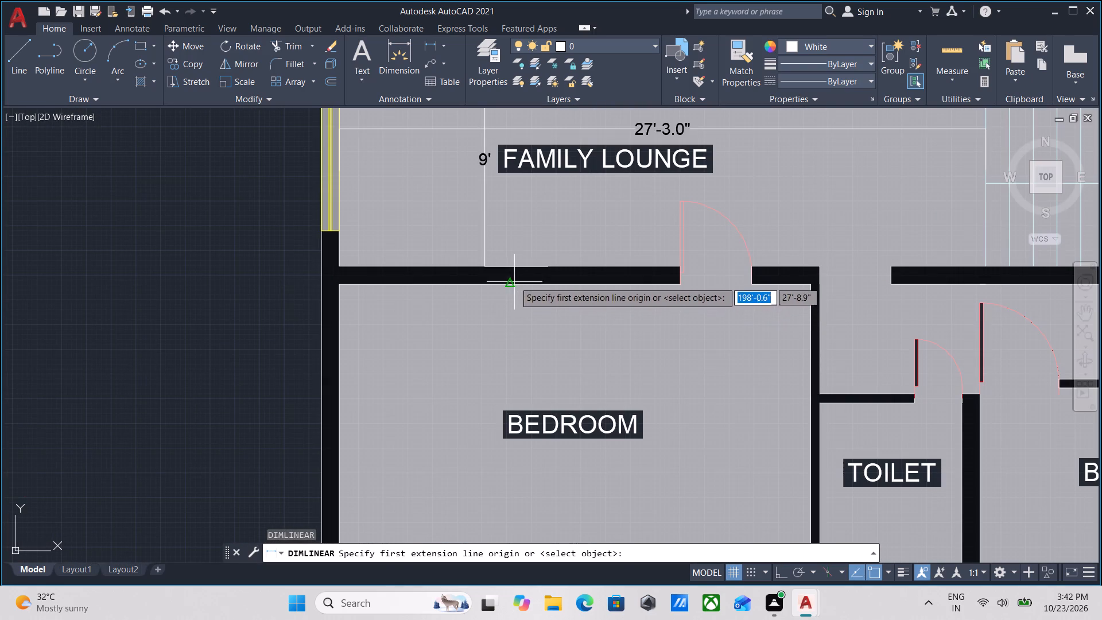
click(514, 281)
middle_drag(502, 374, 541, 269)
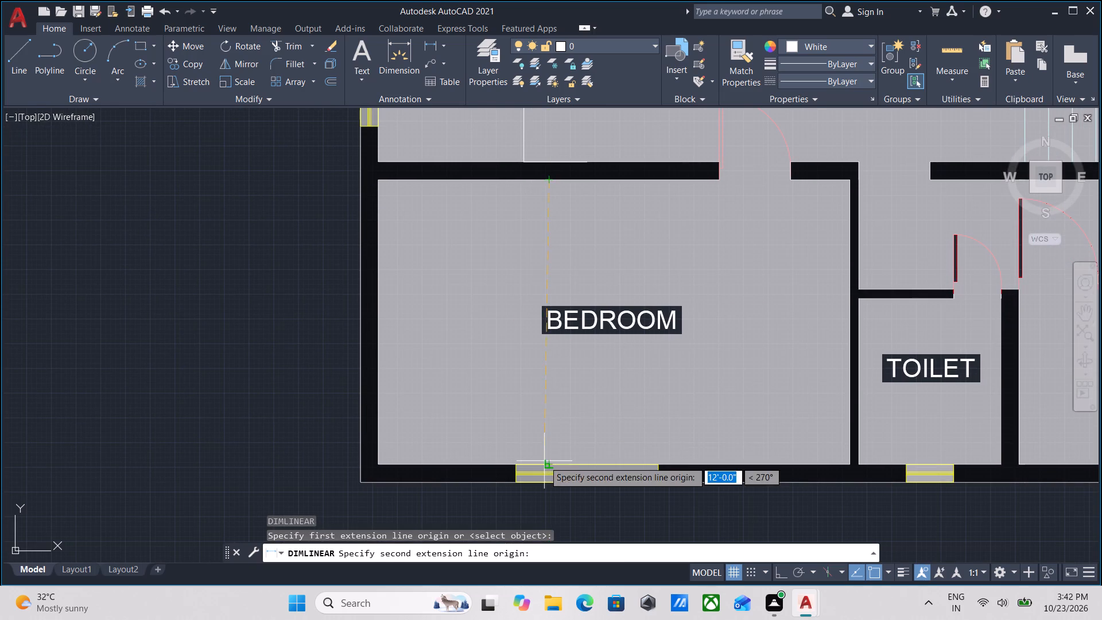
click(544, 461)
click(517, 340)
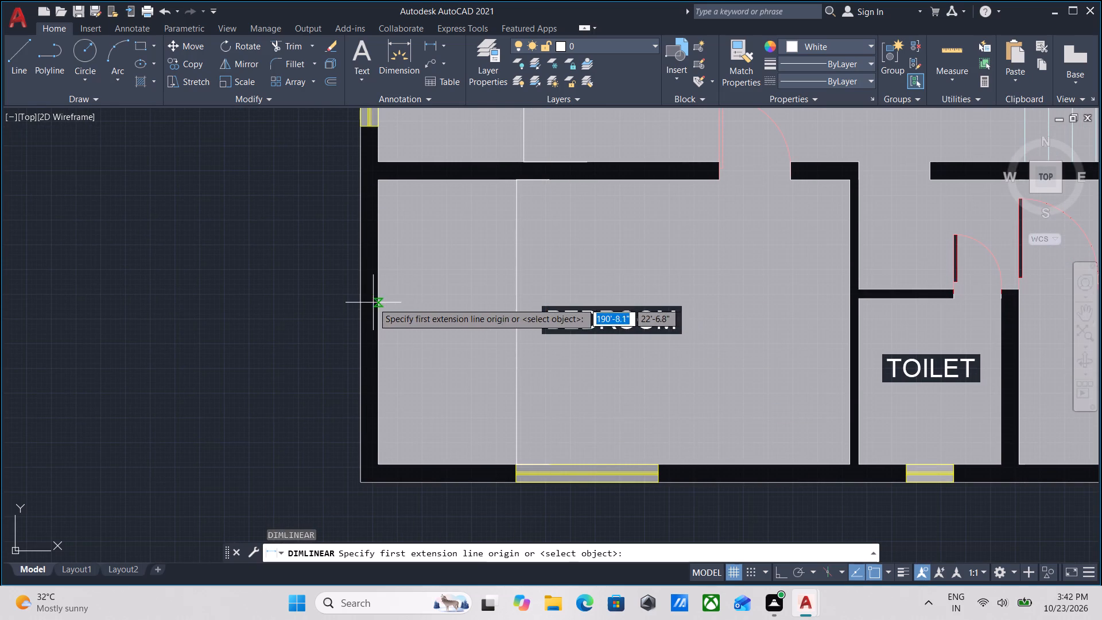
click(375, 301)
middle_drag(640, 311, 483, 344)
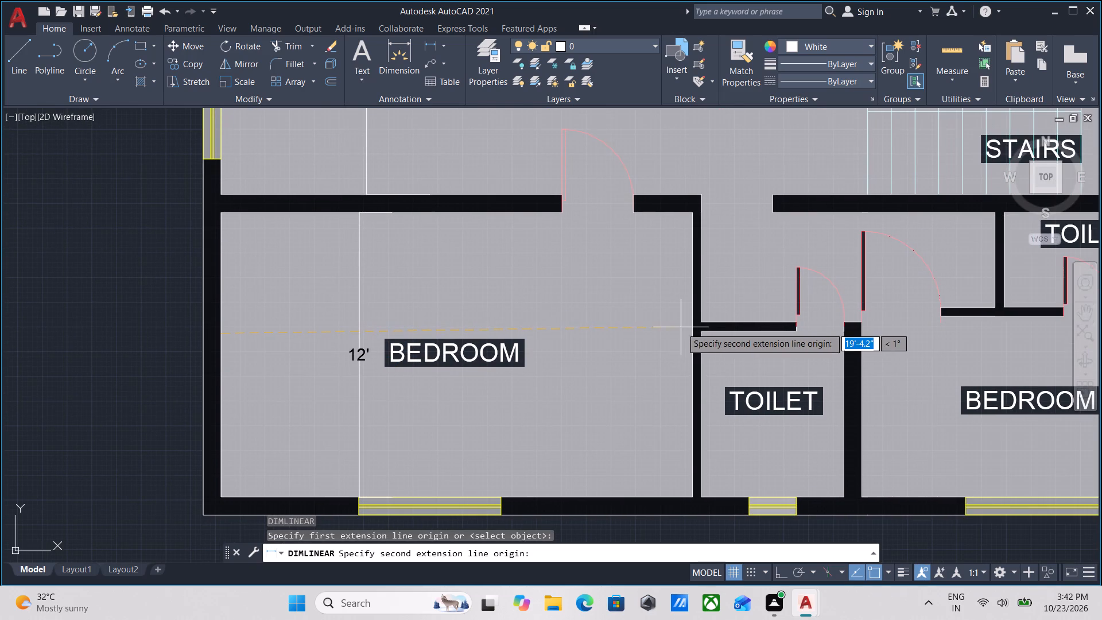
click(689, 329)
click(688, 292)
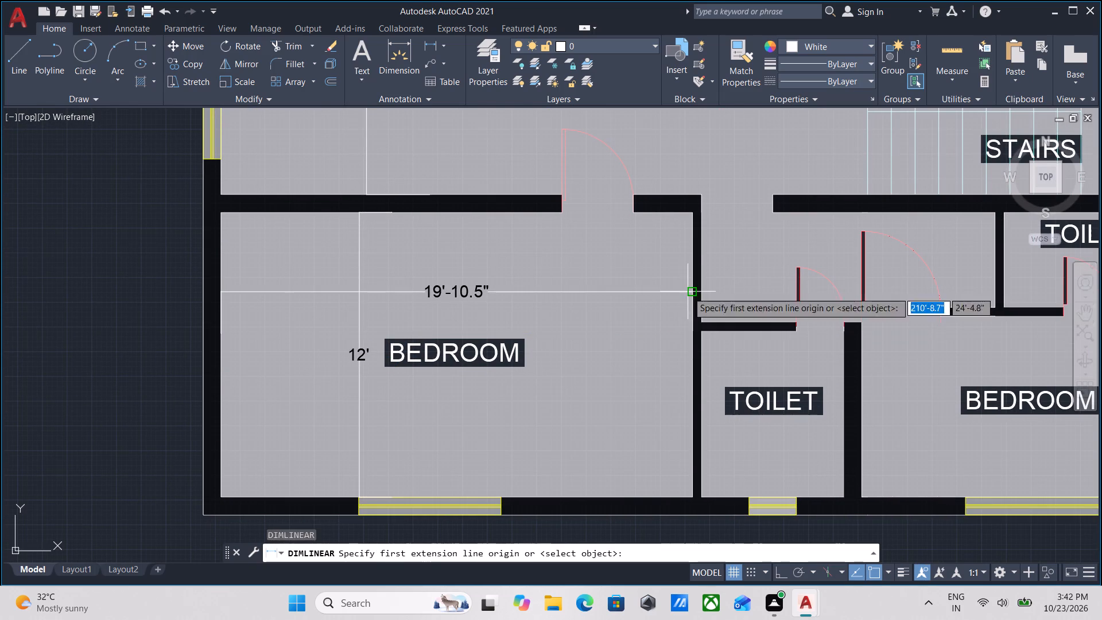
Dimension the north-south length and east-west width of the toilet between the two southern bedrooms.
middle_drag(722, 373, 571, 340)
click(618, 299)
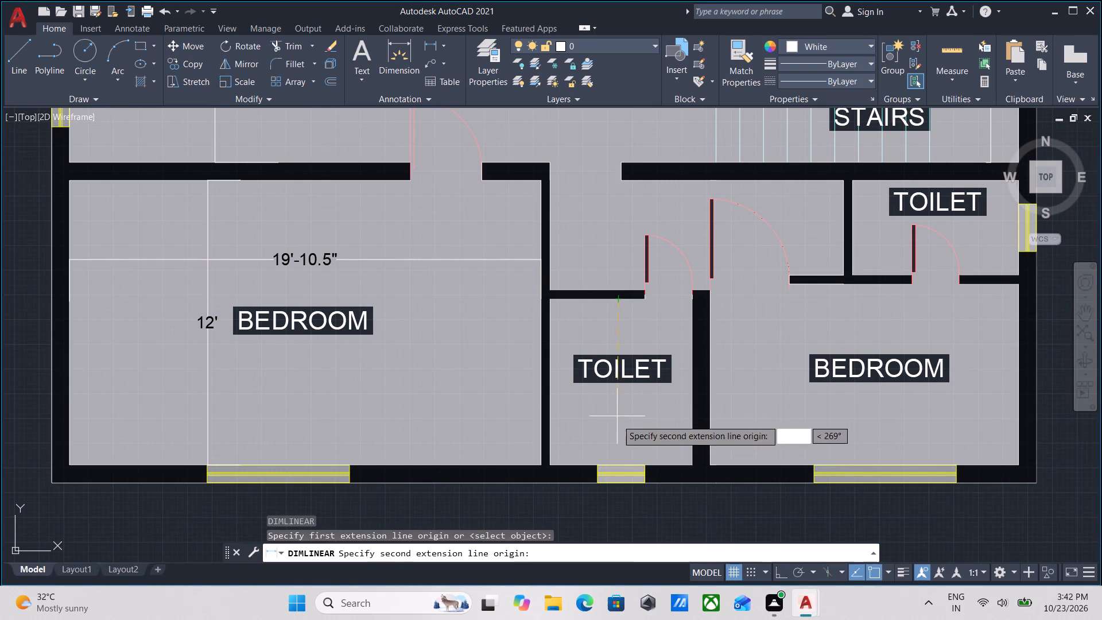
click(619, 462)
click(623, 399)
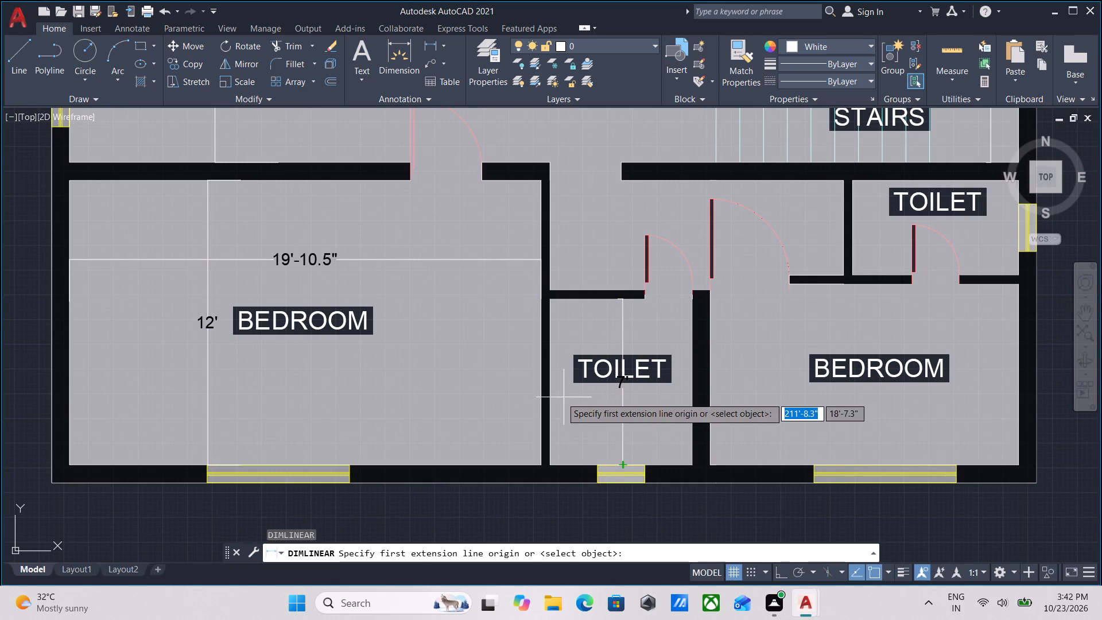
click(550, 399)
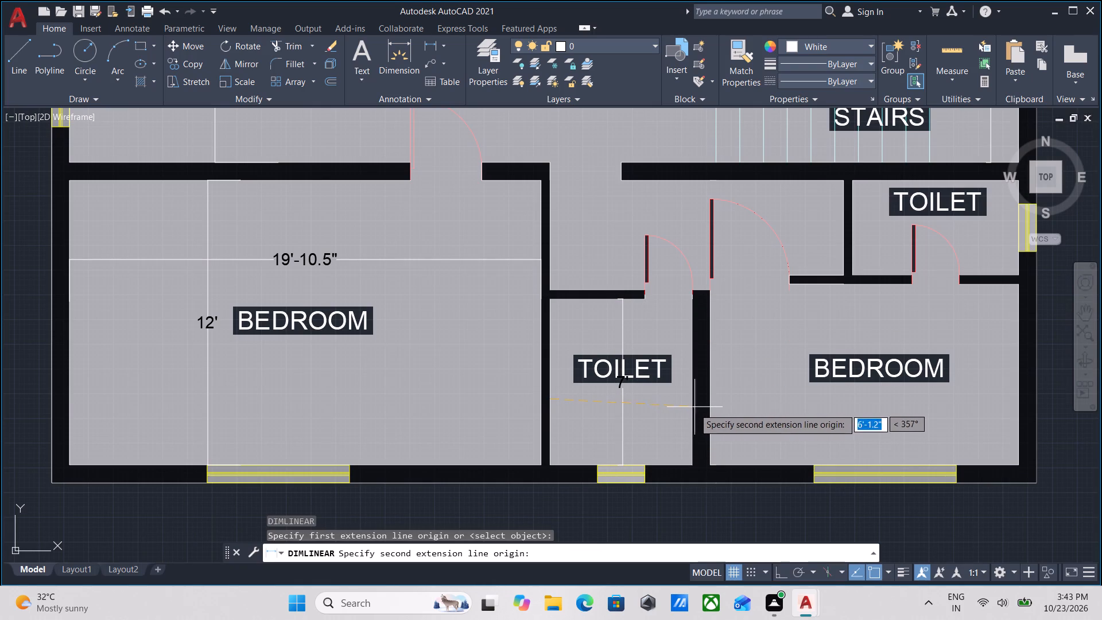
click(692, 409)
click(690, 405)
Dimension the southeast bedroom's north-south length from the toilet wall to the south wall and its full east-west width.
middle_drag(779, 373, 607, 390)
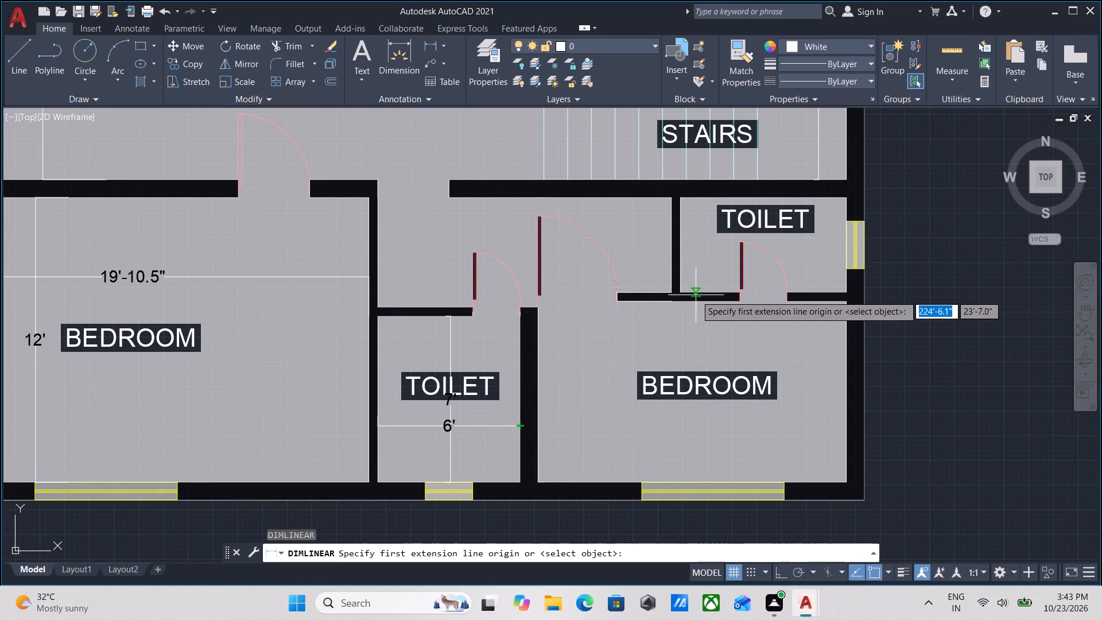
click(692, 301)
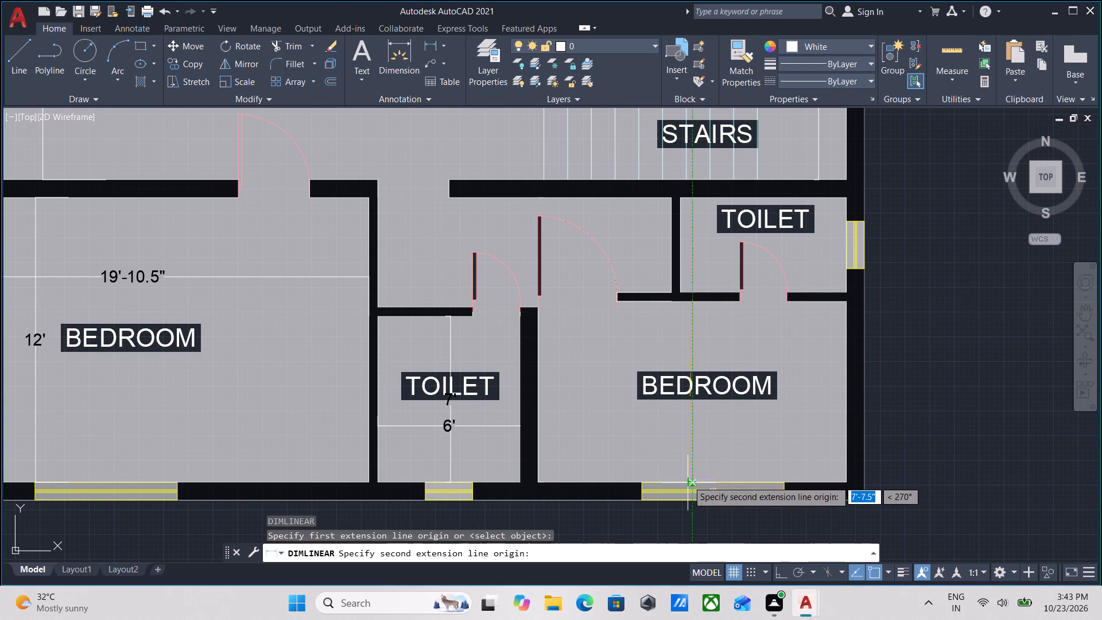
click(688, 480)
click(690, 422)
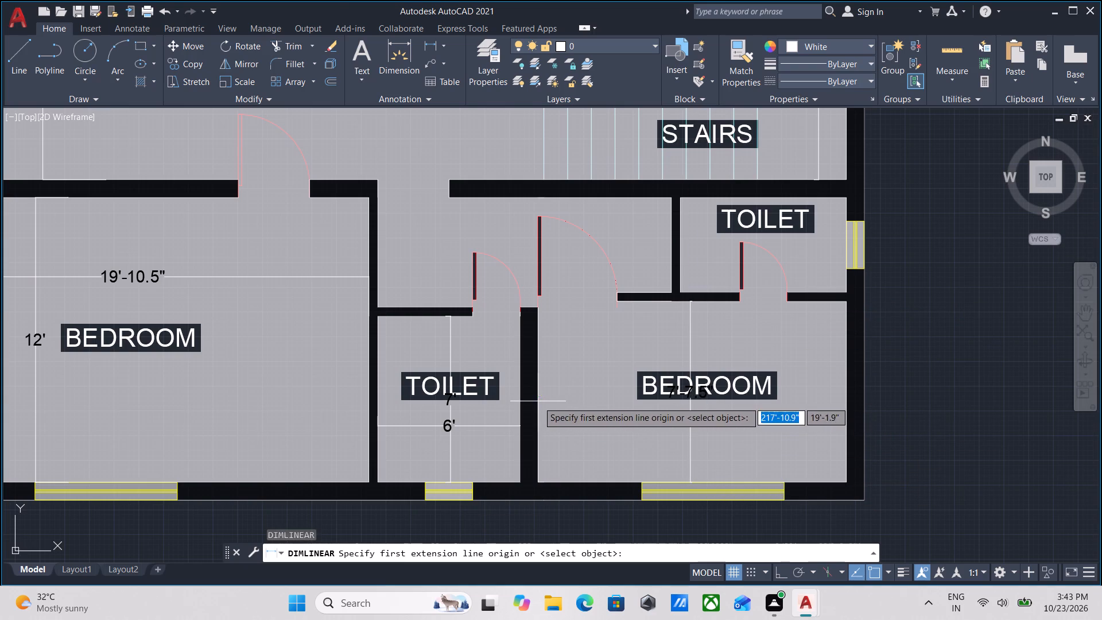
click(538, 401)
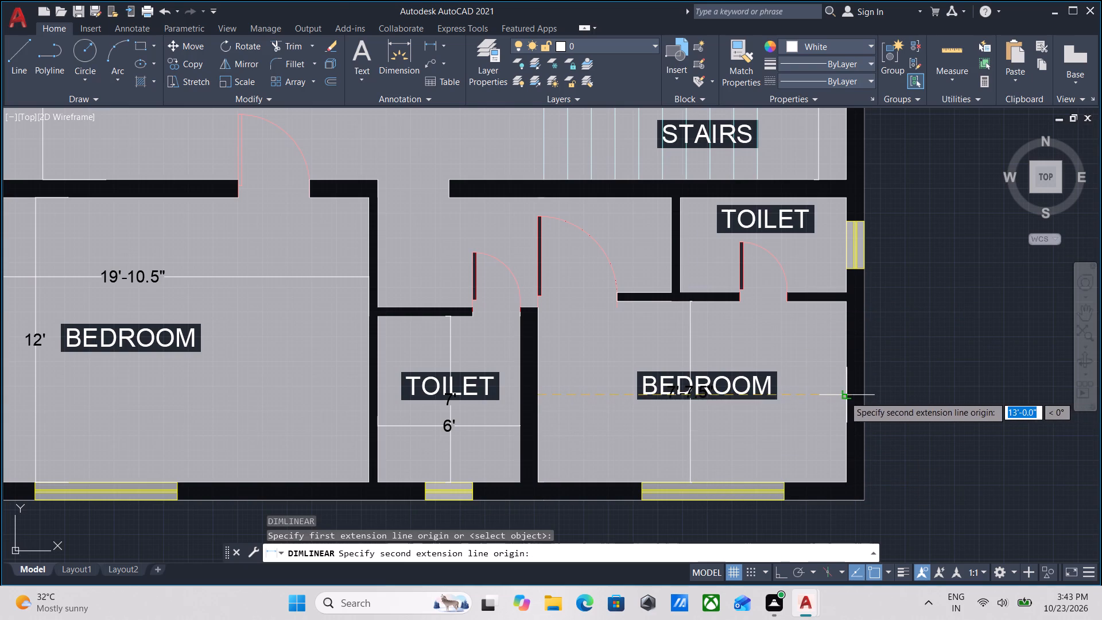
click(844, 396)
click(835, 433)
Dimension the north-south length and east-west width of the toilet just south of the stairs, and end the linear dimensioning.
scroll(690, 390, up, 2)
scroll(692, 388, down, 2)
middle_drag(692, 388, 738, 389)
middle_drag(749, 292, 631, 429)
scroll(748, 338, up, 2)
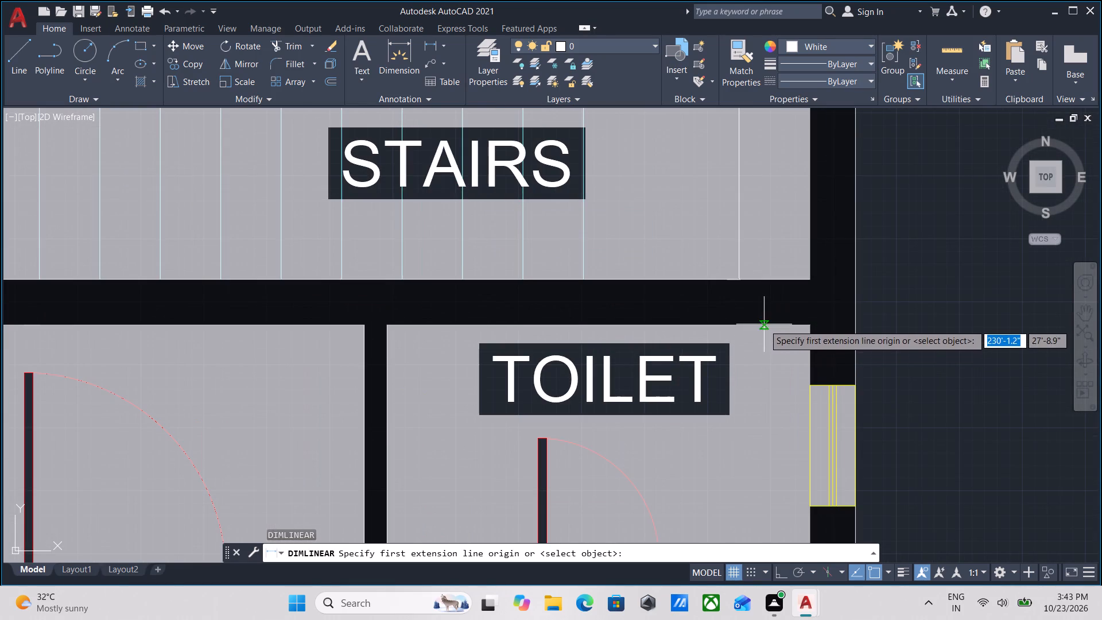
drag(764, 324, 758, 421)
middle_drag(747, 487, 771, 336)
click(782, 416)
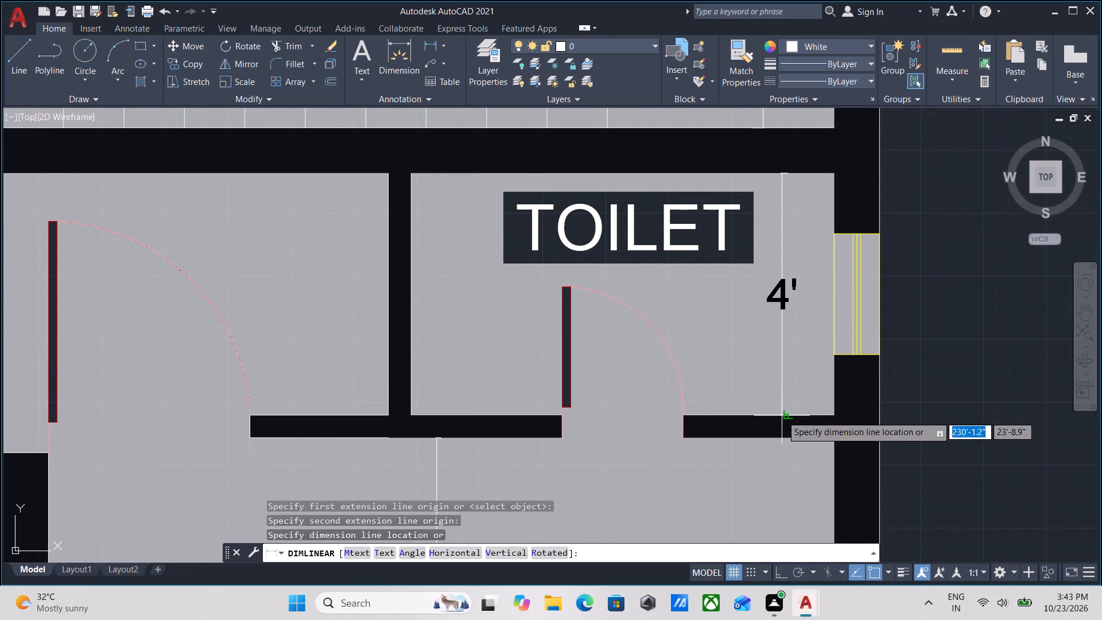
click(787, 356)
click(410, 325)
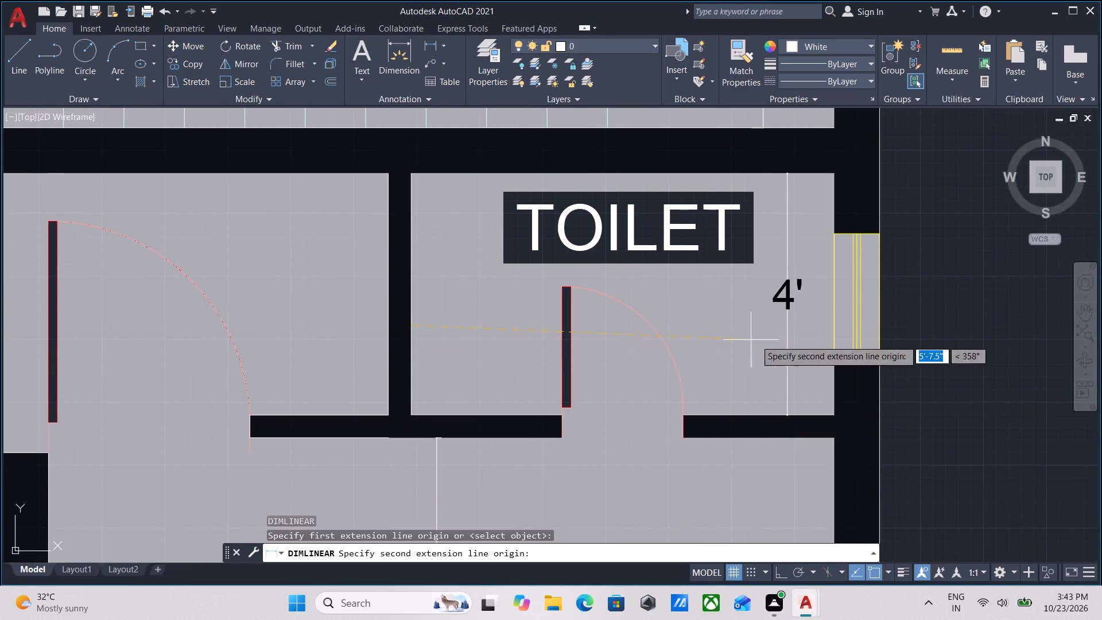
click(839, 340)
click(808, 317)
scroll(671, 312, down, 2)
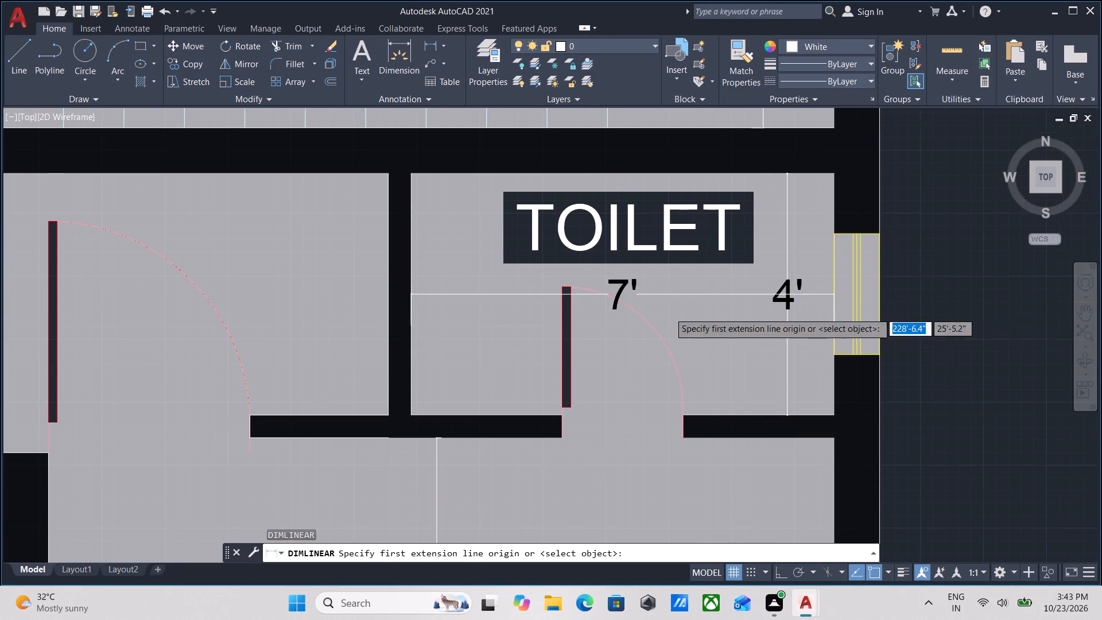
scroll(669, 312, down, 1)
middle_drag(669, 312, 748, 340)
scroll(741, 337, down, 3)
middle_drag(741, 337, 773, 394)
scroll(696, 309, up, 3)
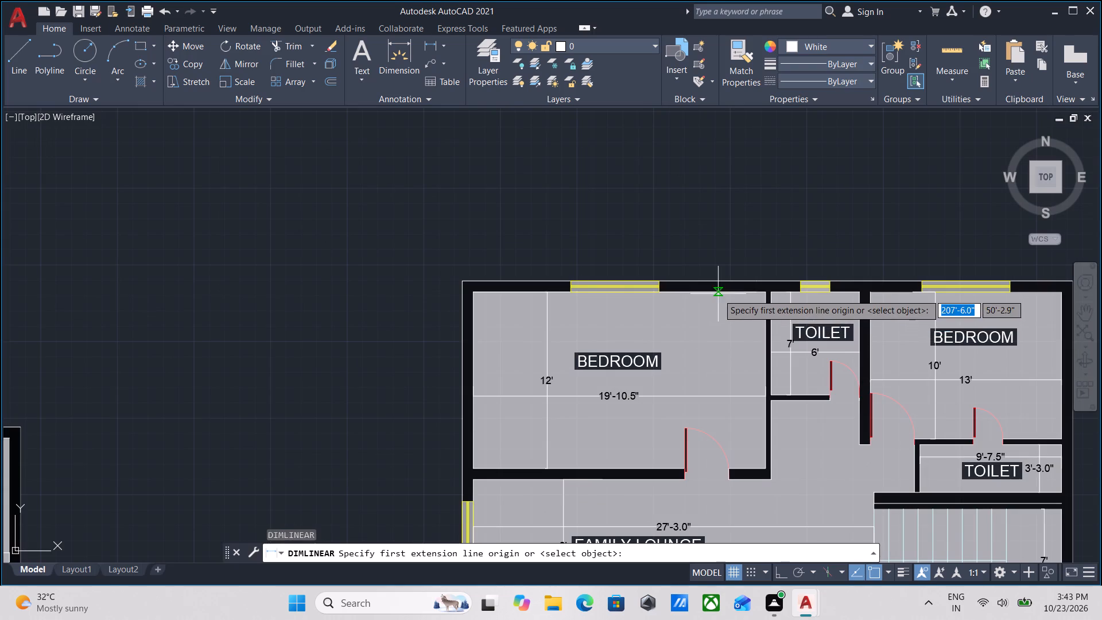
scroll(718, 294, down, 3)
scroll(845, 358, up, 3)
key(Escape)
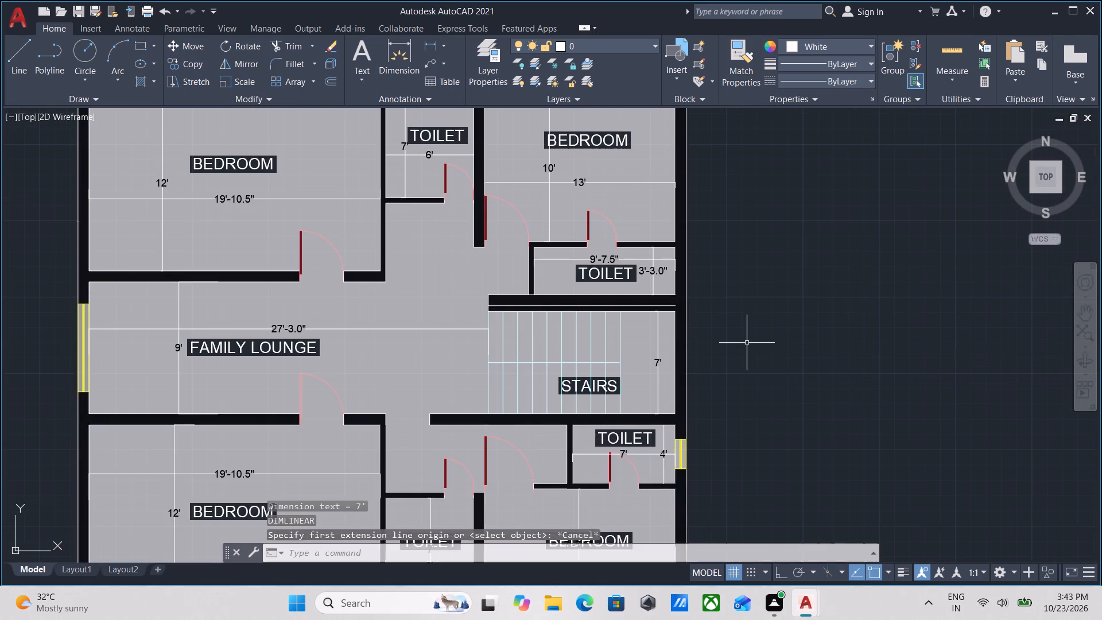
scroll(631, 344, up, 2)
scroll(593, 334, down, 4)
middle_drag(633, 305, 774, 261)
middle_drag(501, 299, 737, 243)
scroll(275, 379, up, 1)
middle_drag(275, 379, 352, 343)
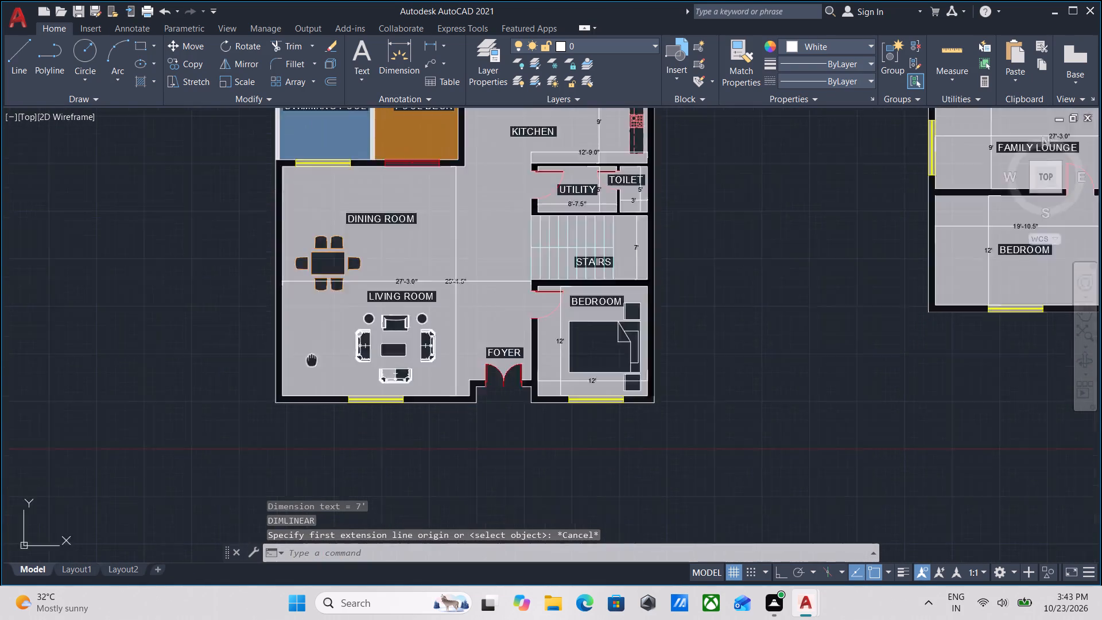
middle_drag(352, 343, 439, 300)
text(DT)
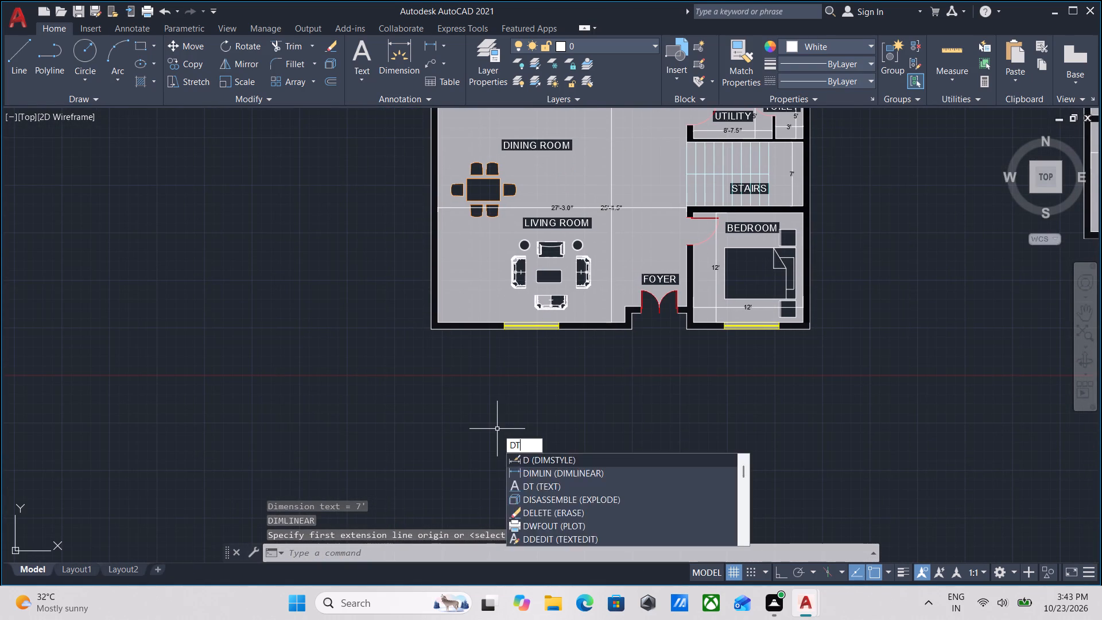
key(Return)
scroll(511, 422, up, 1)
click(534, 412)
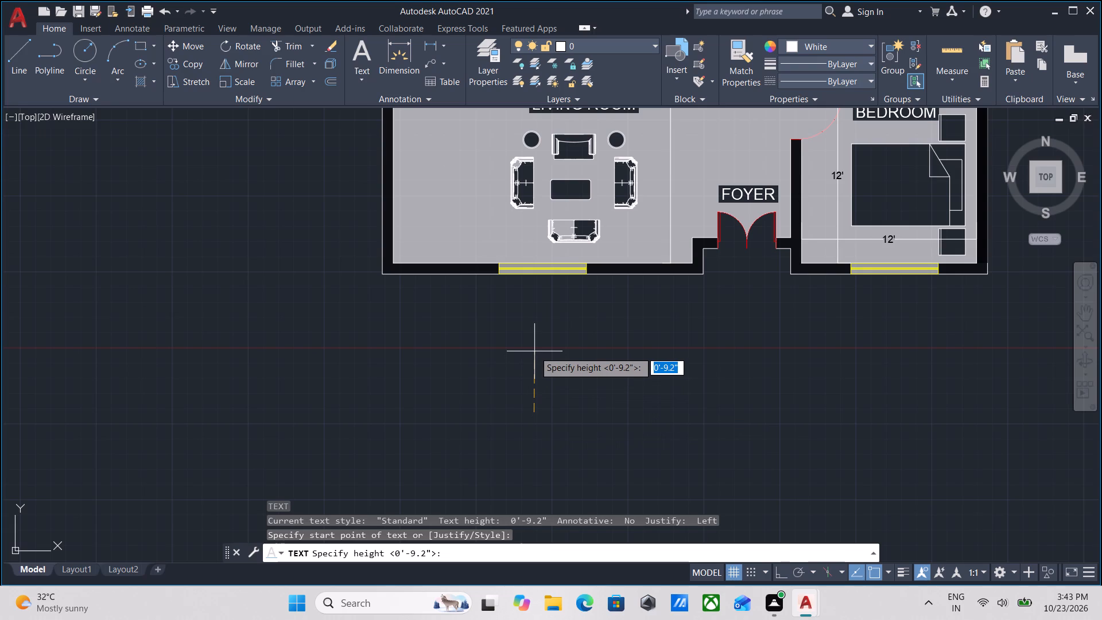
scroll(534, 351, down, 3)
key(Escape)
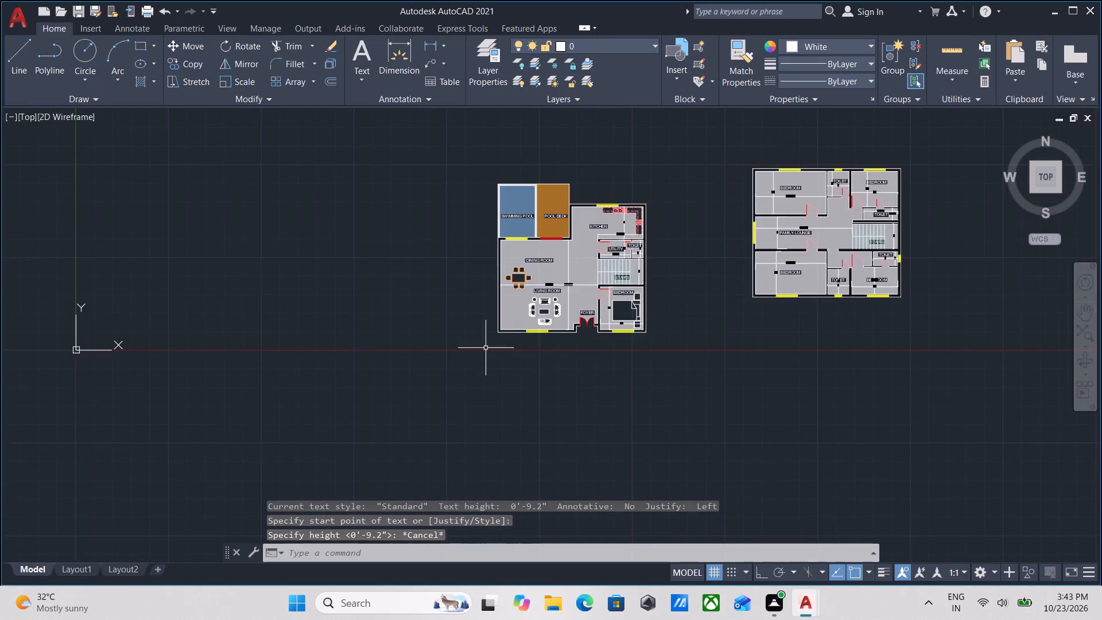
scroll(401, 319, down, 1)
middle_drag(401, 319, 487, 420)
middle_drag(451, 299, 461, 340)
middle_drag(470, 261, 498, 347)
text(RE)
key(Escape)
Select the entire furnished plan, including the swimming pool and pool deck, and combine it into one unnamed group.
scroll(498, 347, down, 2)
middle_drag(498, 342, 503, 291)
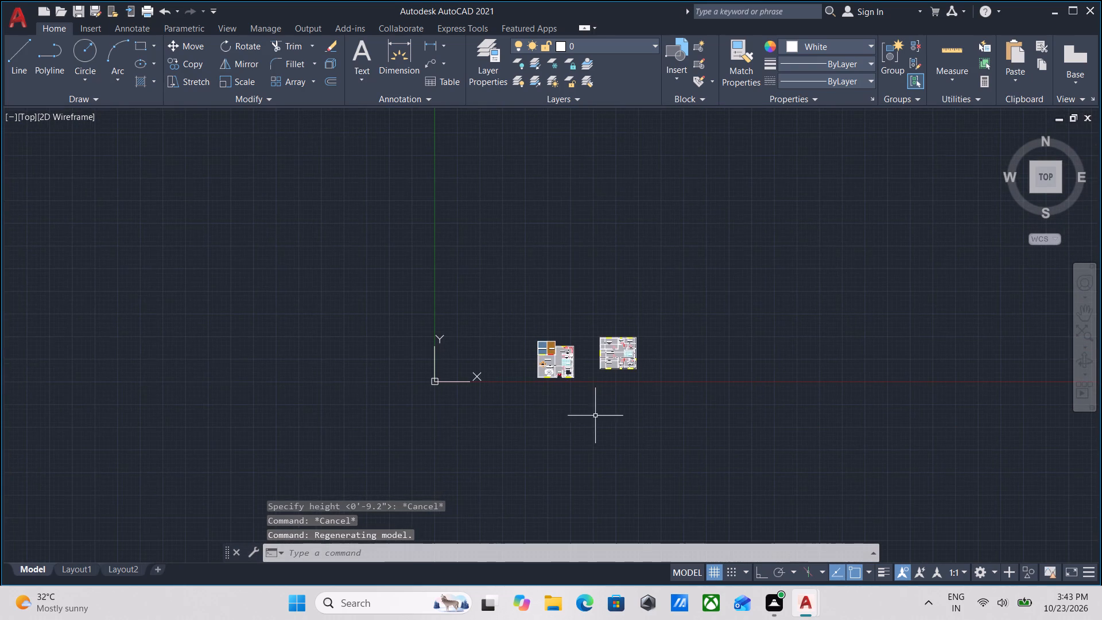
scroll(568, 385, up, 3)
click(629, 408)
click(382, 179)
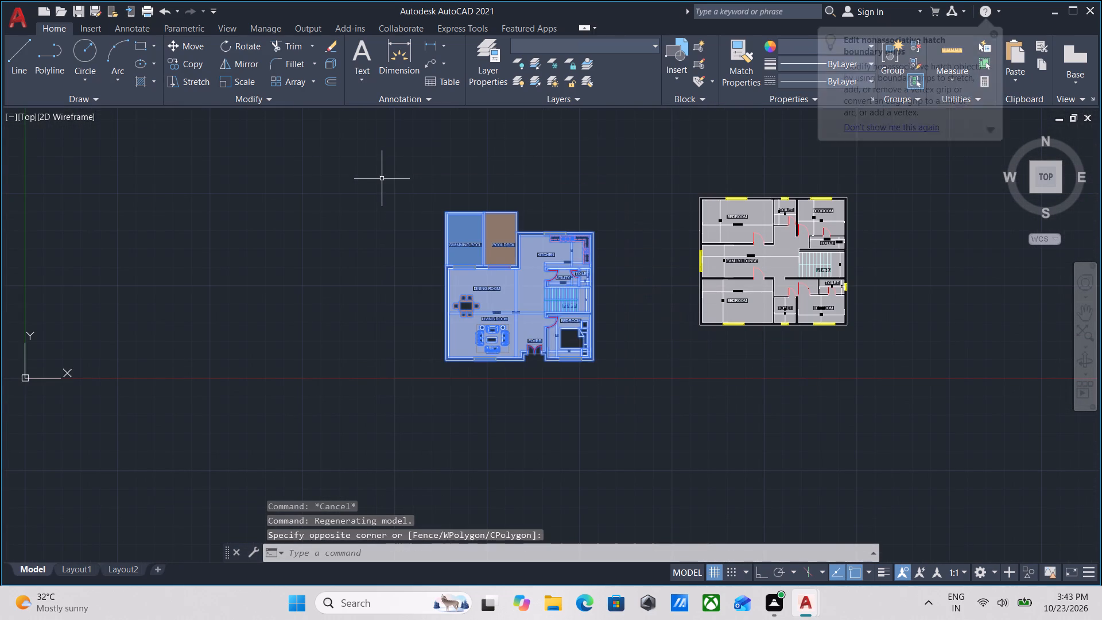
key(g)
key(Return)
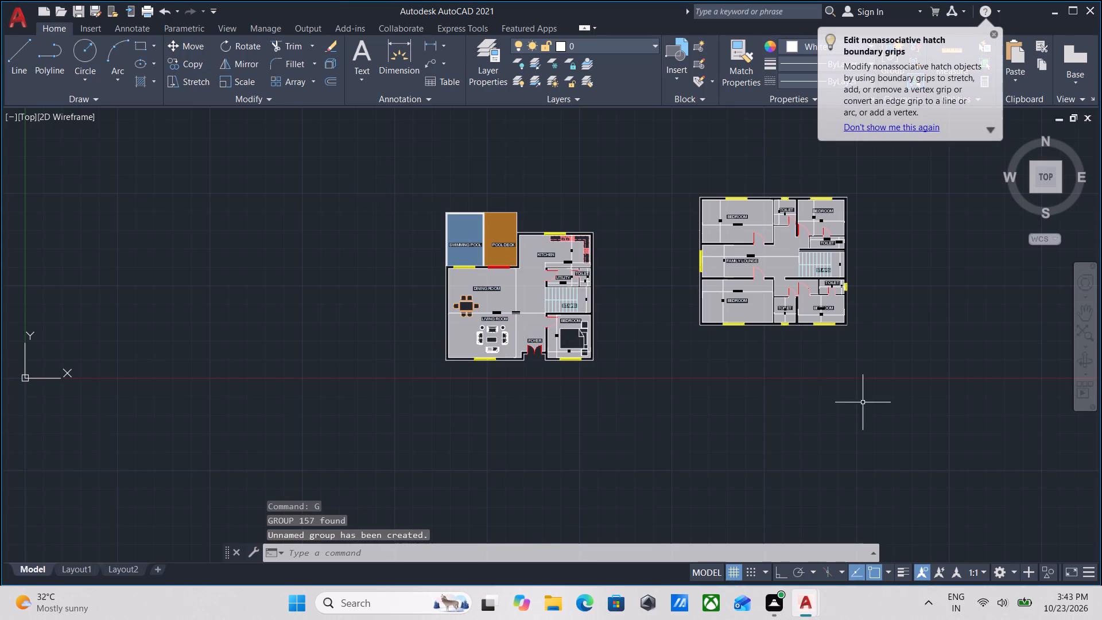
Select the entire second floor plan and combine it into one unnamed group.
click(863, 402)
click(672, 169)
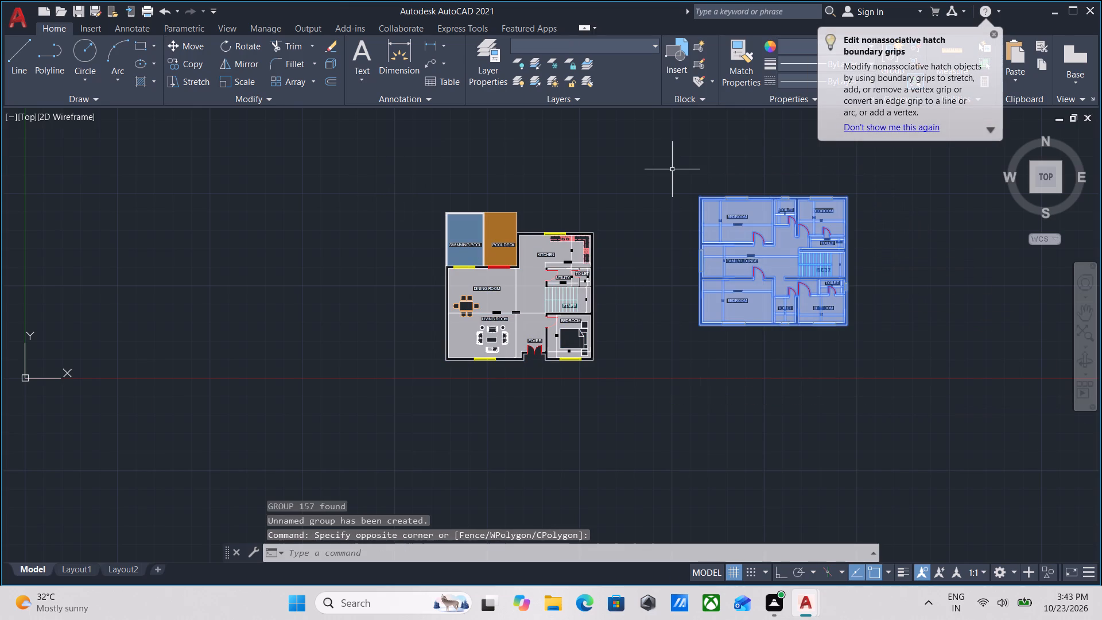
key(g)
key(Return)
Draw a 50' wide by 90' long plot rectangle in the empty area east of the second floor plan.
middle_drag(673, 268, 662, 357)
scroll(681, 361, down, 1)
middle_drag(681, 360, 503, 387)
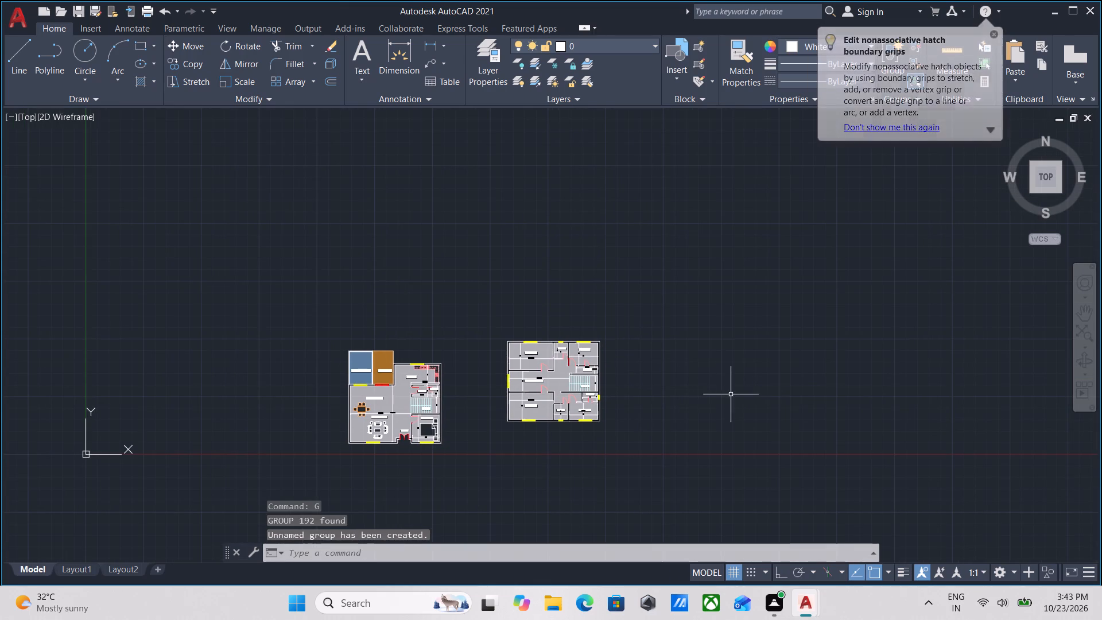
text(REC)
key(Return)
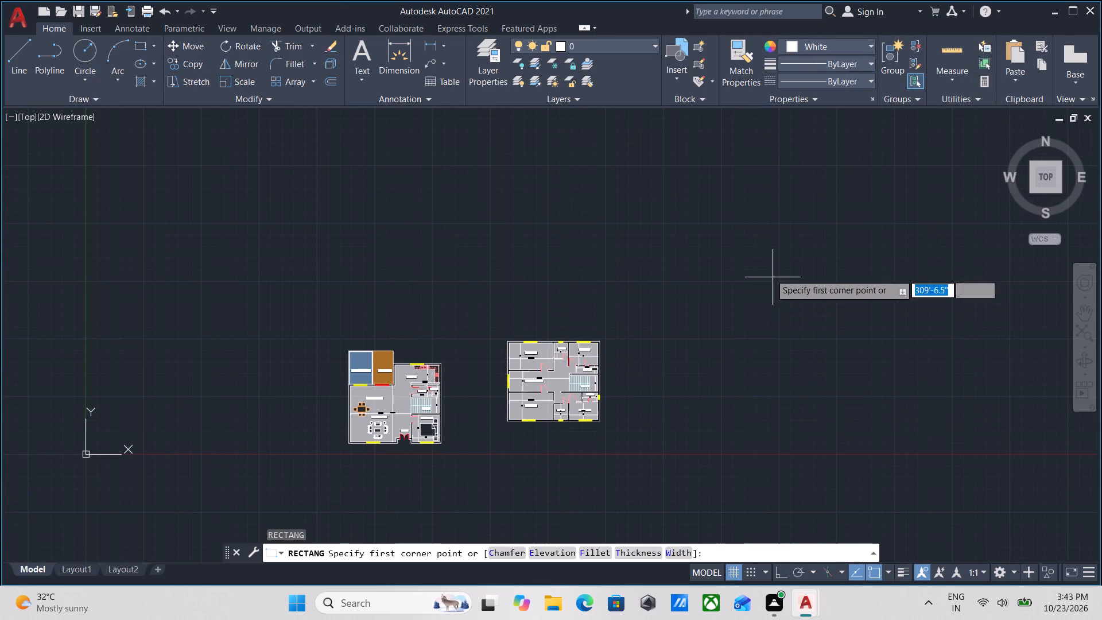
click(767, 265)
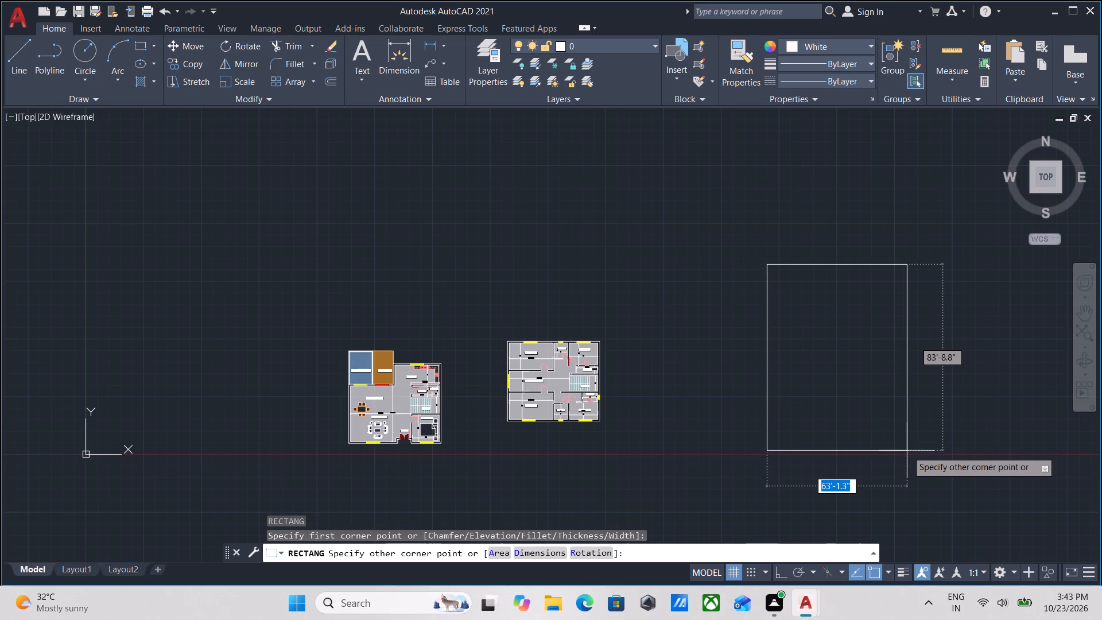
key(5)
text(0')
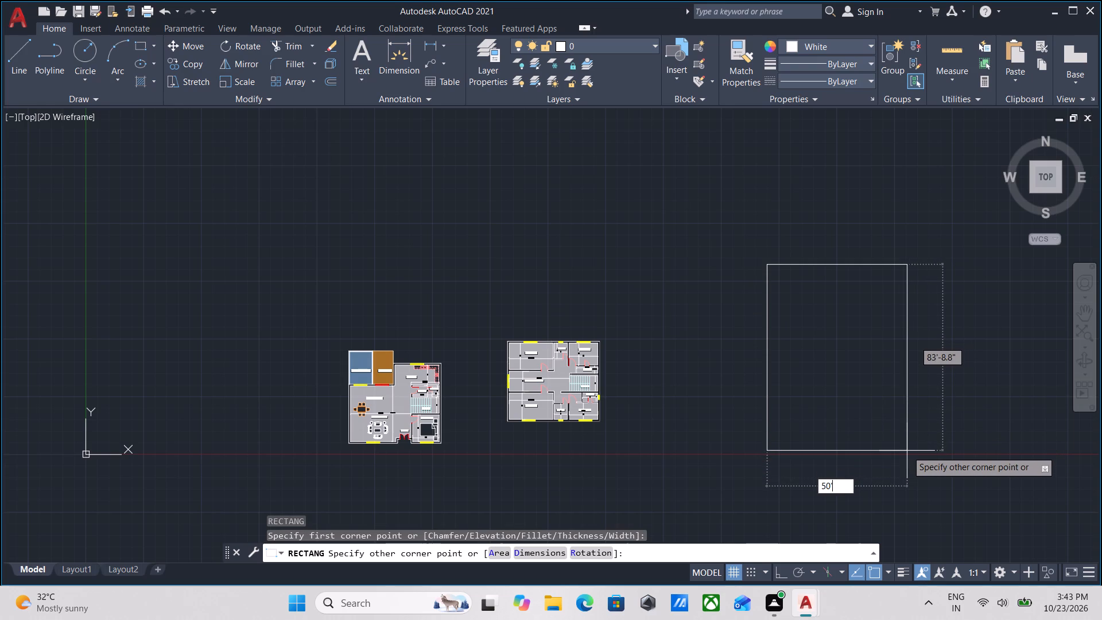
key(Tab)
text(90')
key(Return)
Copy the grouped furnished plan with the swimming pool into the 50' by 90' plot rectangle, leaving open ground north and south of it.
scroll(495, 427, up, 1)
middle_drag(481, 427, 647, 393)
drag(585, 458, 576, 433)
click(527, 385)
text(CO)
key(Return)
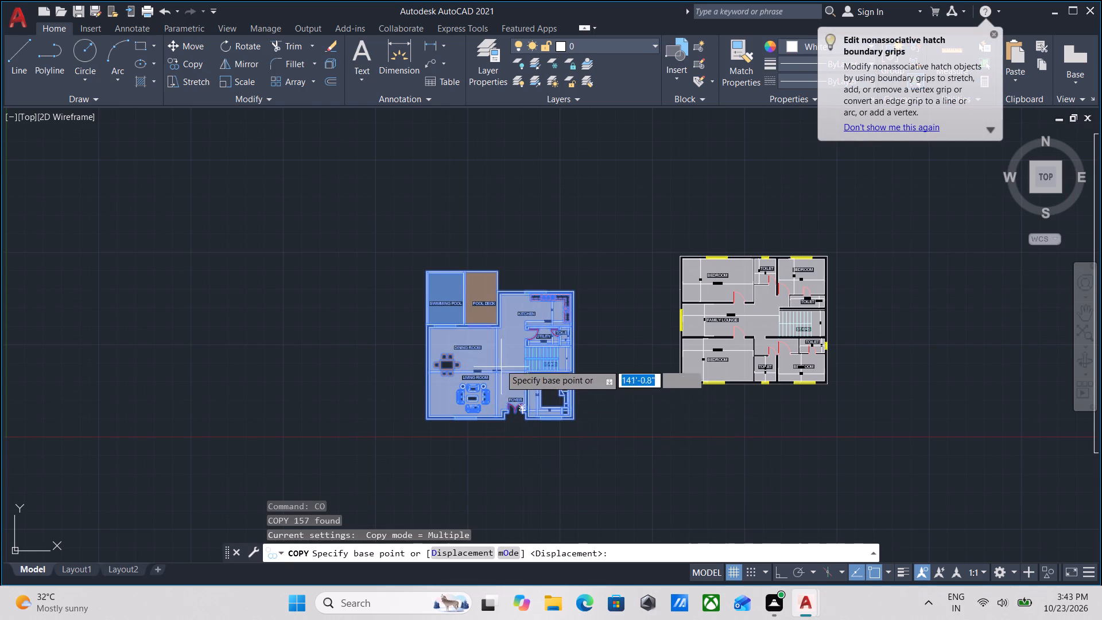
click(505, 354)
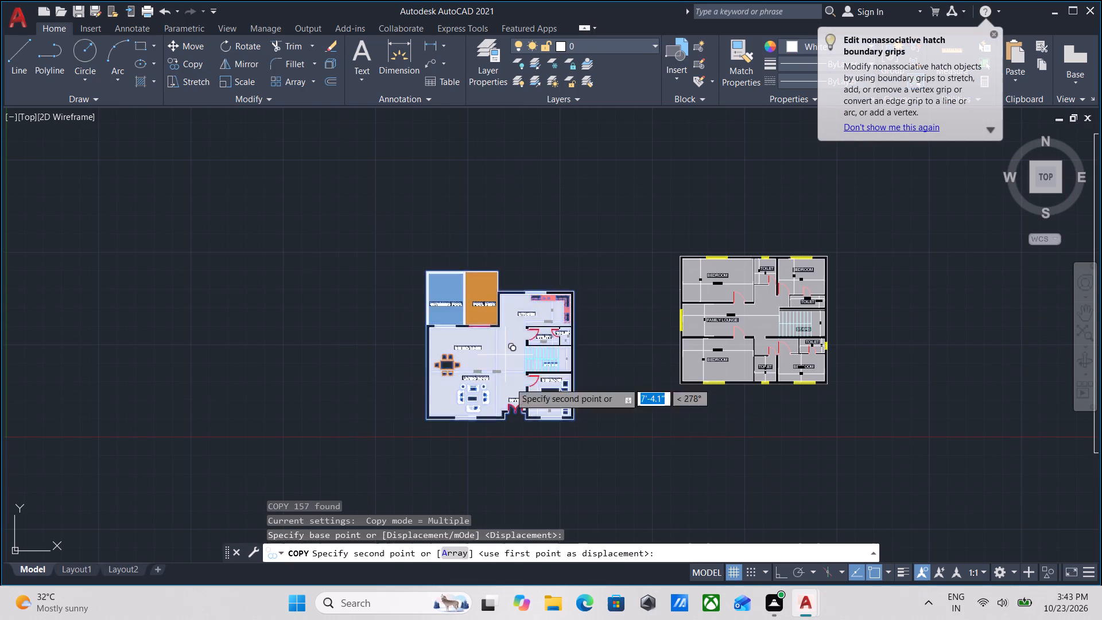
middle_drag(740, 406, 314, 479)
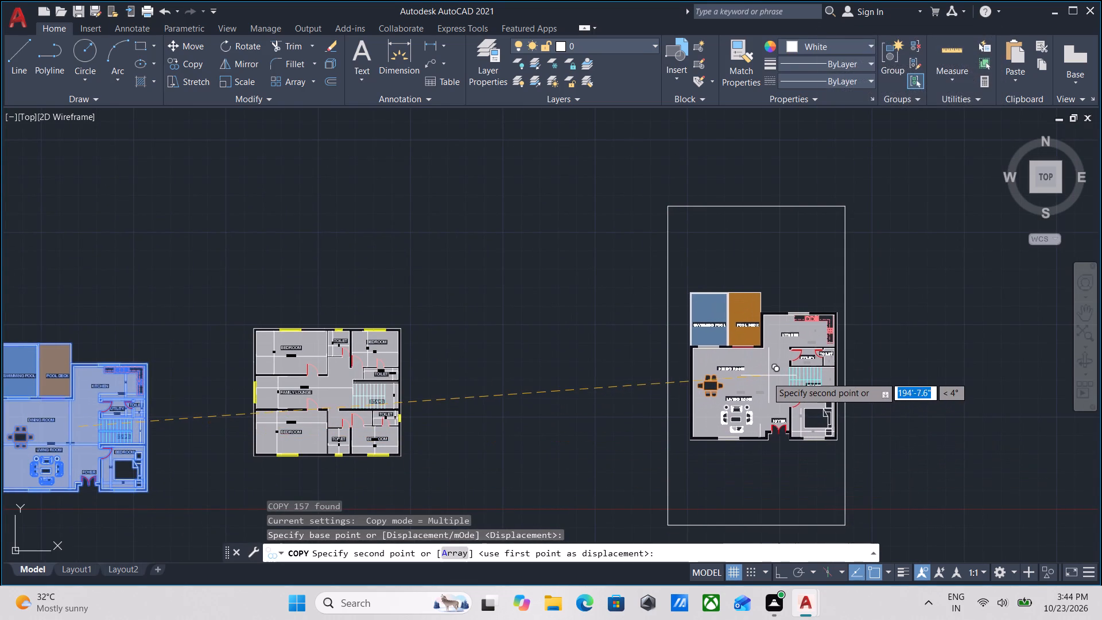
click(766, 379)
scroll(870, 431, down, 1)
middle_drag(859, 425, 826, 346)
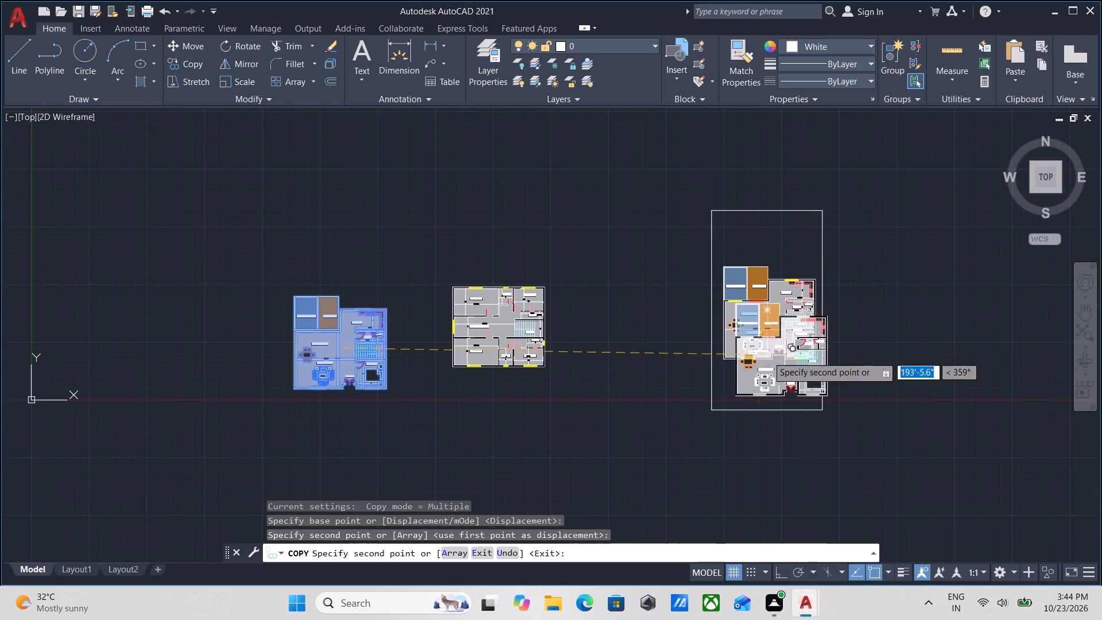
scroll(752, 354, up, 2)
key(Escape)
Draw two parallel lines from the east and west corners of the foyer entrance recess south to the plot's south edge.
scroll(566, 365, down, 1)
middle_drag(565, 365, 567, 393)
scroll(565, 365, down, 1)
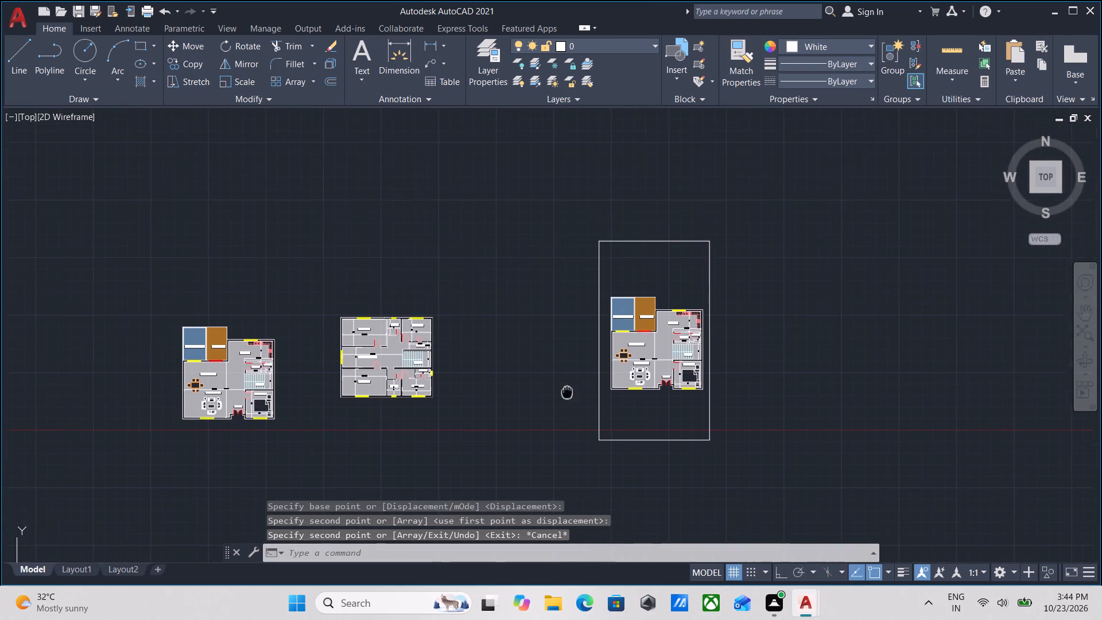
middle_drag(567, 393, 568, 394)
scroll(661, 418, up, 3)
middle_drag(688, 386, 686, 407)
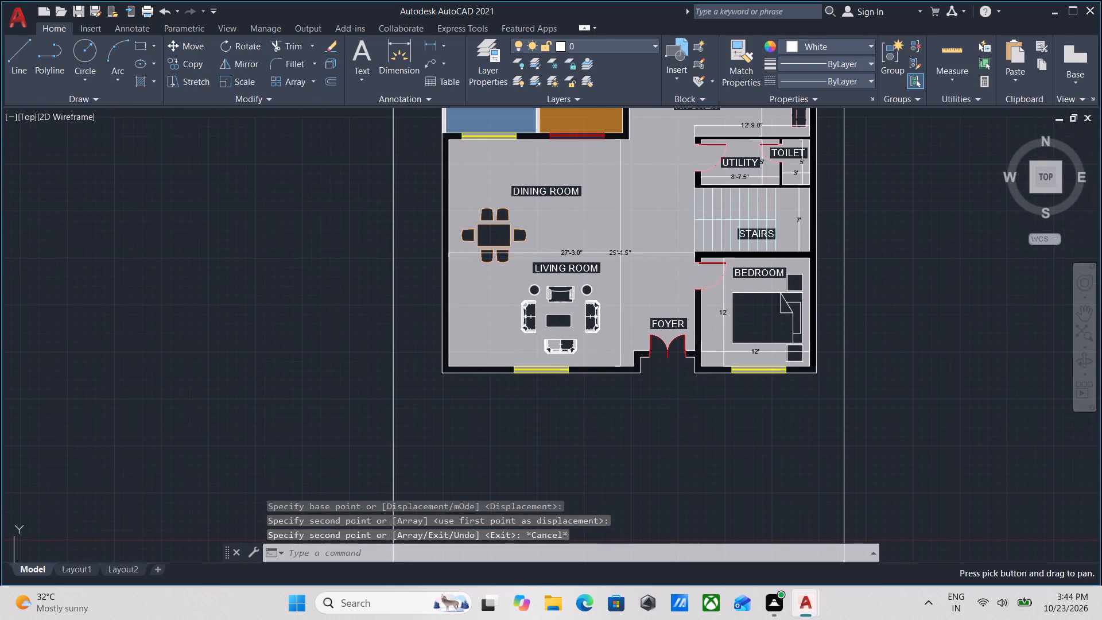
key(l)
key(Return)
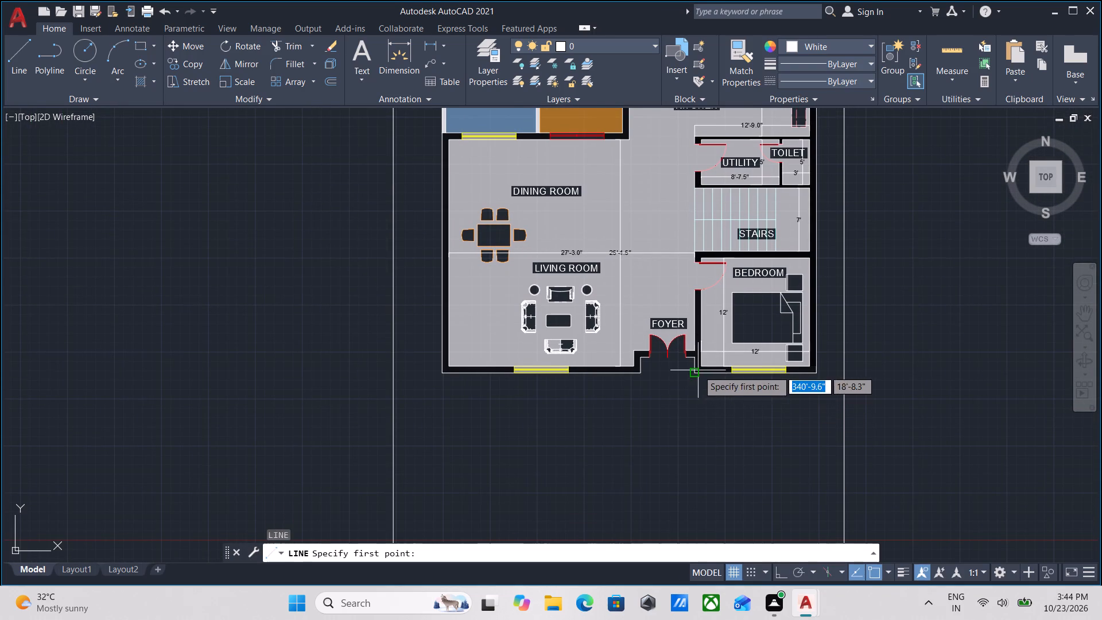
click(698, 370)
middle_drag(691, 508, 704, 420)
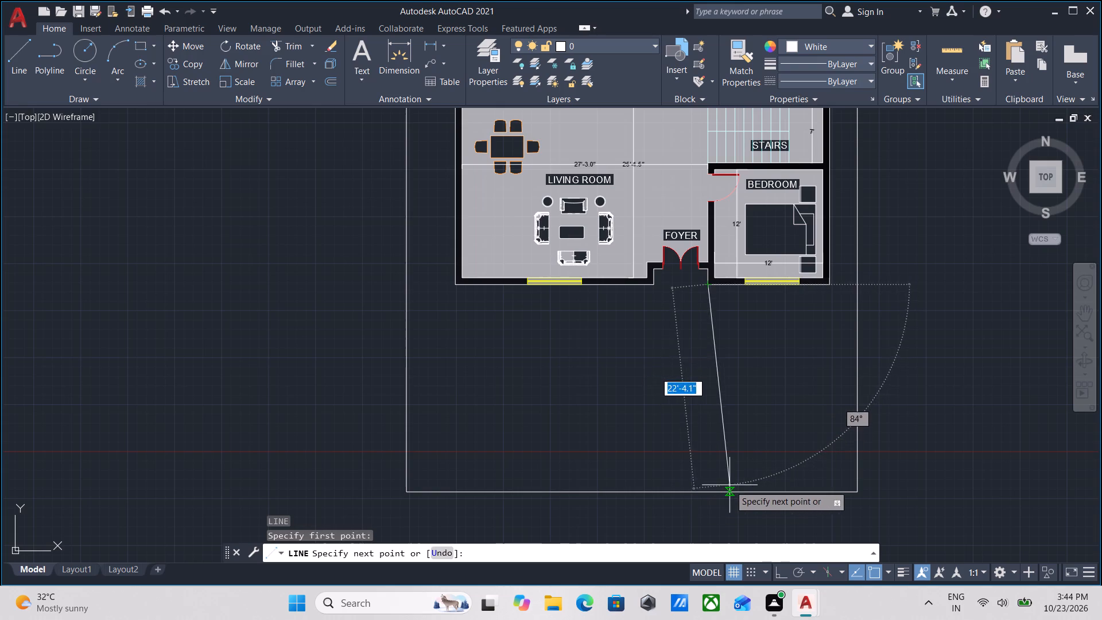
click(708, 493)
key(Escape)
middle_drag(655, 366, 665, 402)
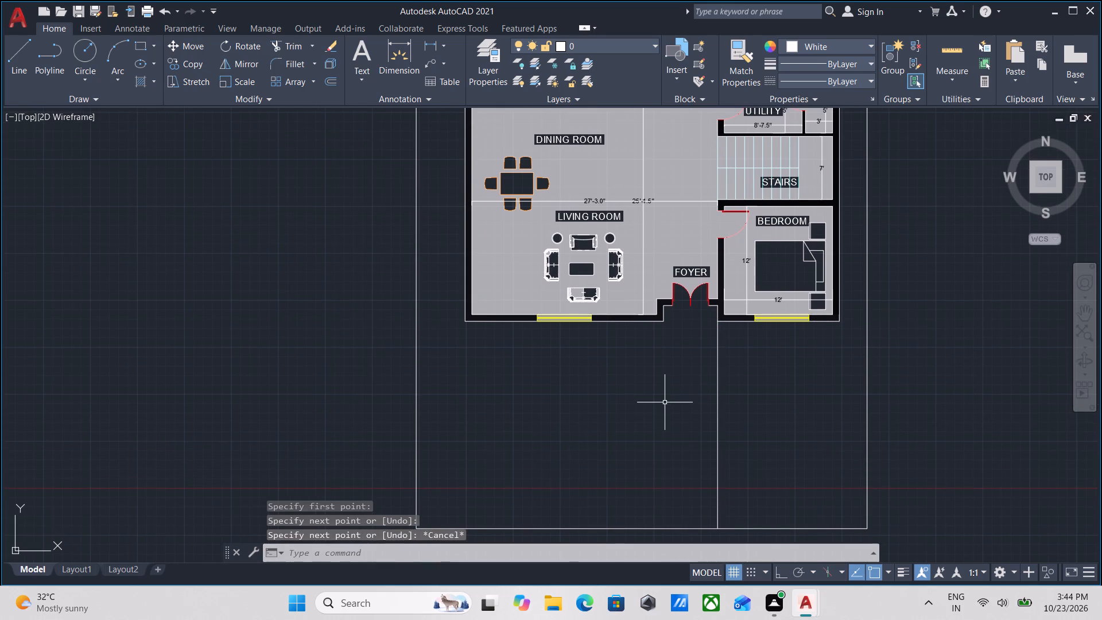
key(l)
key(Return)
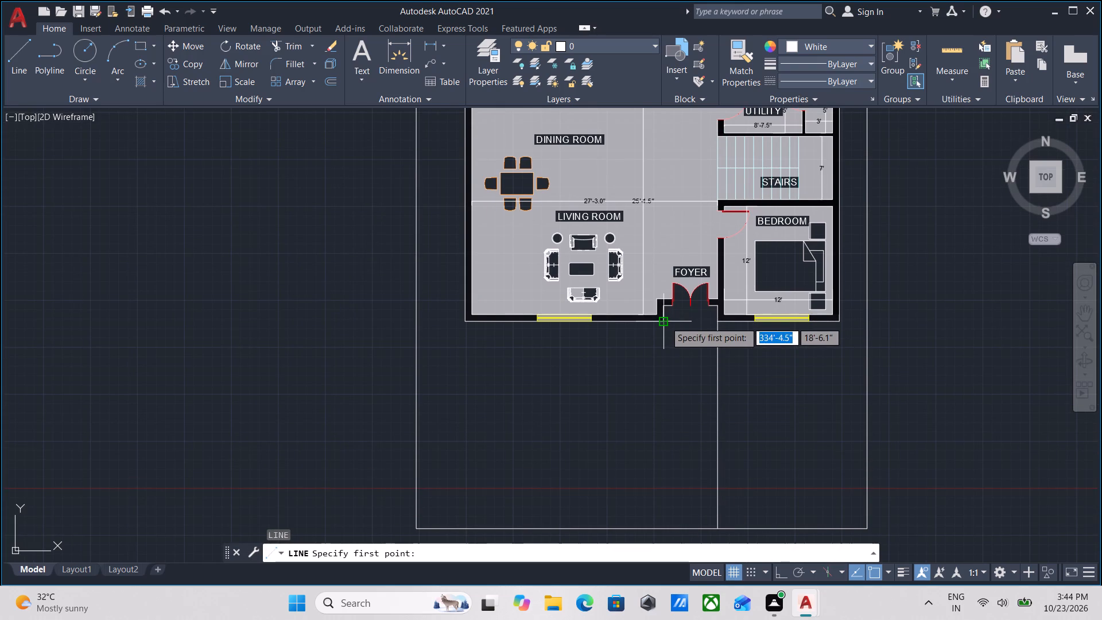
click(665, 321)
click(666, 529)
key(Escape)
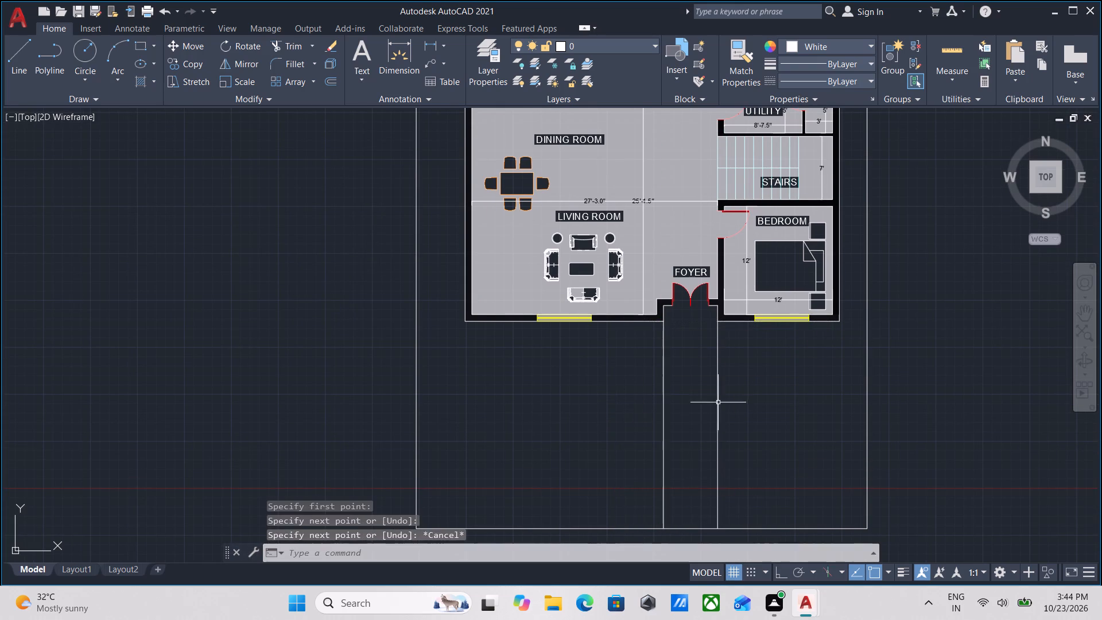
Draw a line from the house's southeast outer corner east to the plot's east boundary.
scroll(719, 399, down, 1)
middle_drag(719, 399, 696, 458)
scroll(735, 387, up, 2)
scroll(811, 379, down, 1)
middle_drag(811, 379, 747, 435)
scroll(788, 408, down, 1)
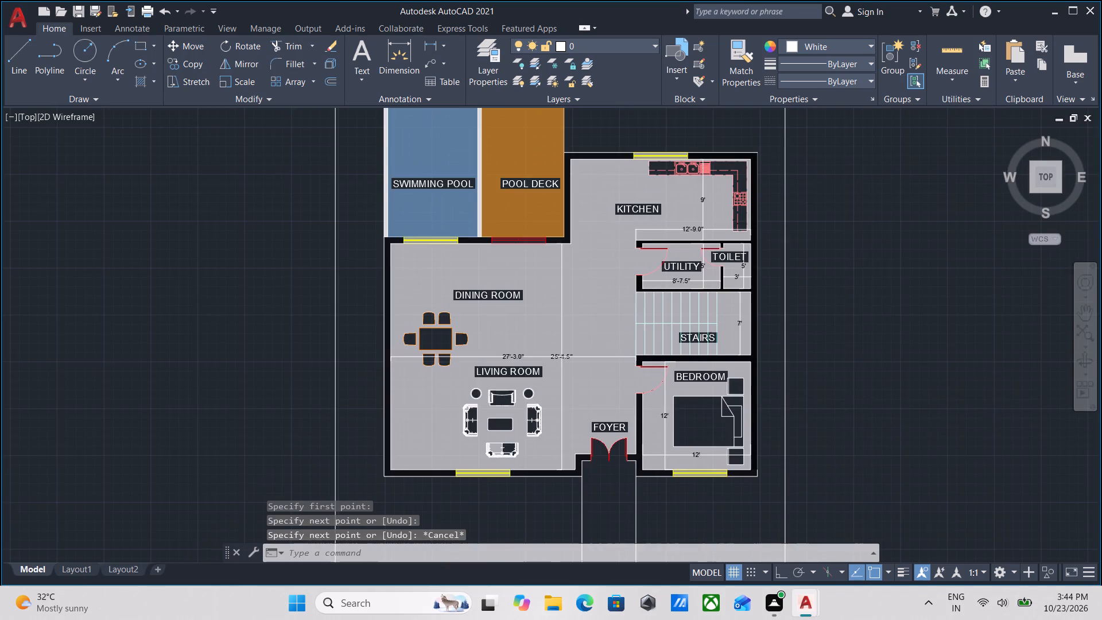
middle_drag(788, 408, 792, 397)
scroll(775, 364, up, 1)
scroll(755, 382, down, 1)
scroll(767, 381, up, 1)
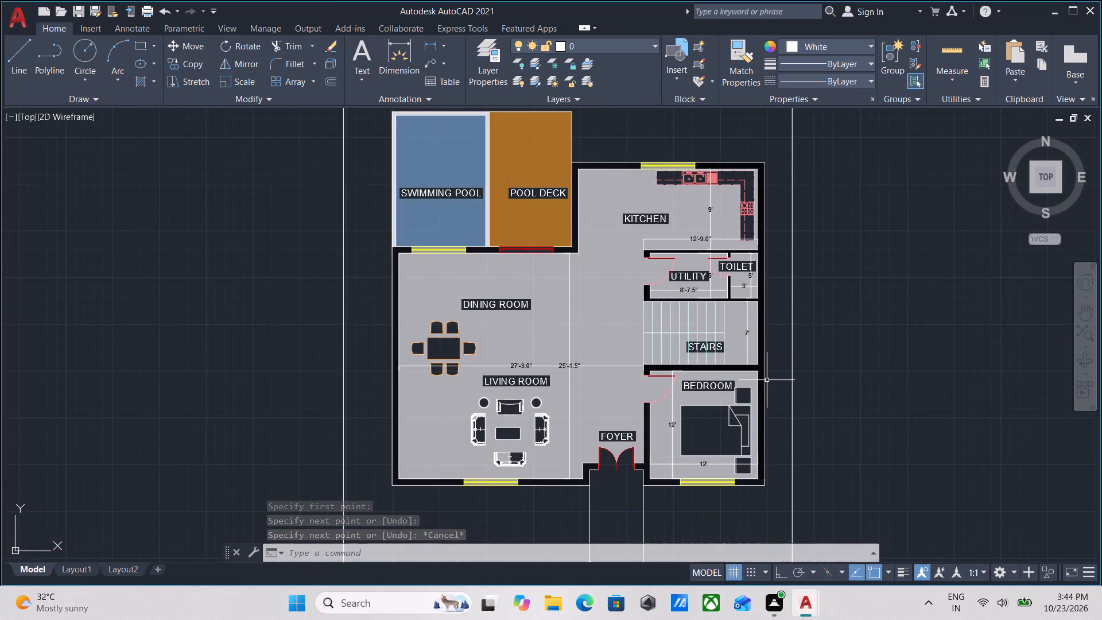
scroll(767, 380, down, 1)
middle_drag(767, 380, 782, 313)
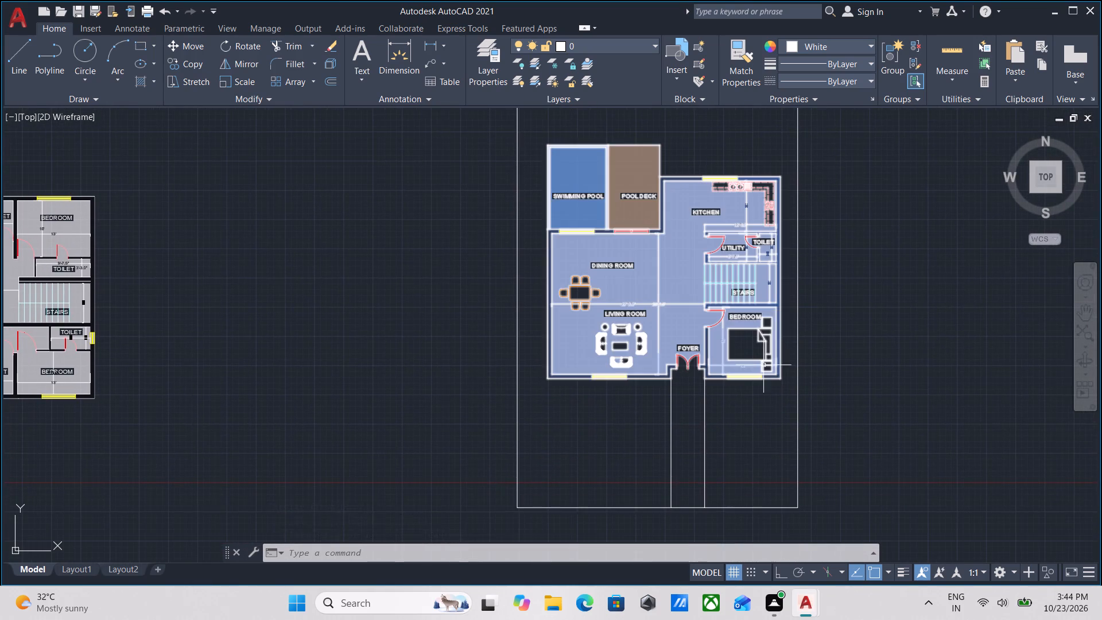
scroll(762, 369, up, 1)
key(l)
key(Return)
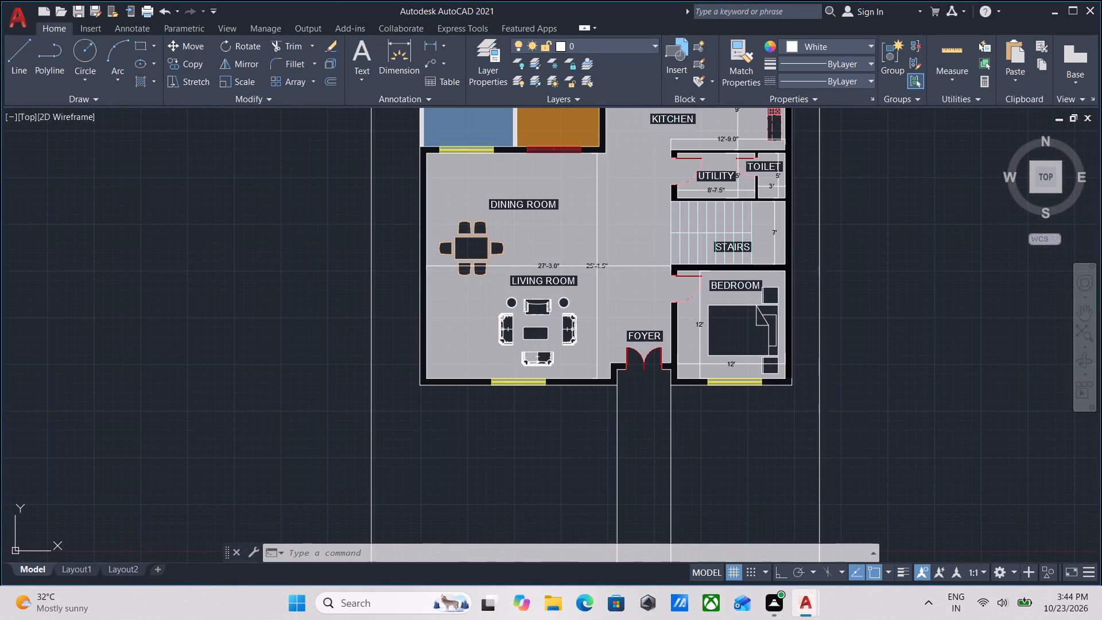
scroll(786, 376, up, 2)
click(800, 403)
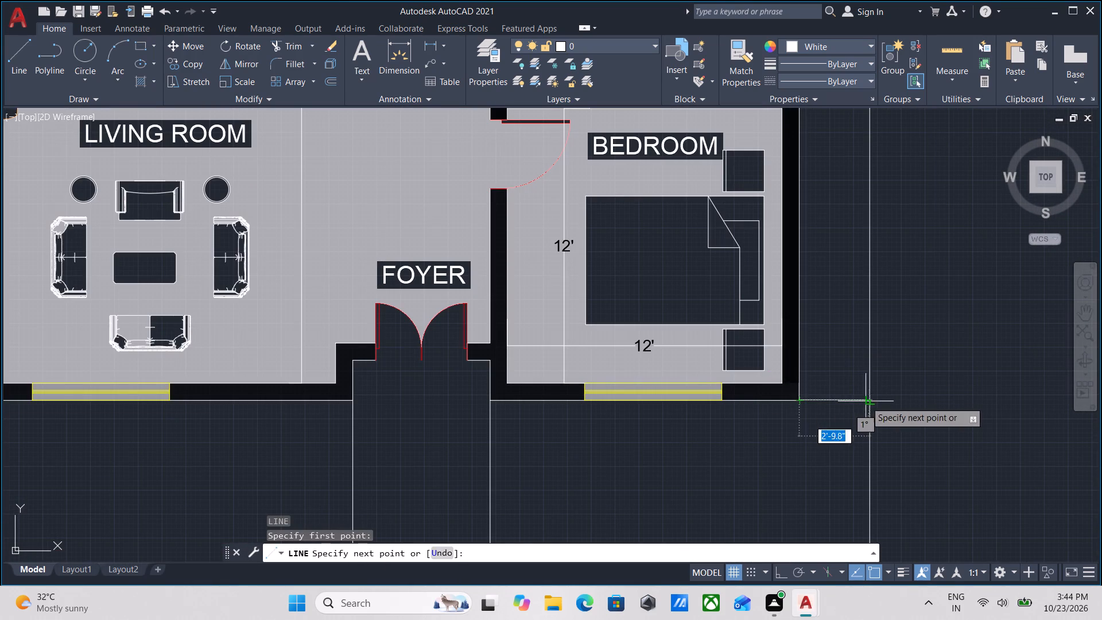
click(870, 401)
key(Escape)
Fill the plot area south of the bedroom and east of the entrance path with a solid hatch in colour 8.
scroll(871, 401, down, 3)
scroll(809, 439, up, 1)
middle_drag(808, 429, 754, 428)
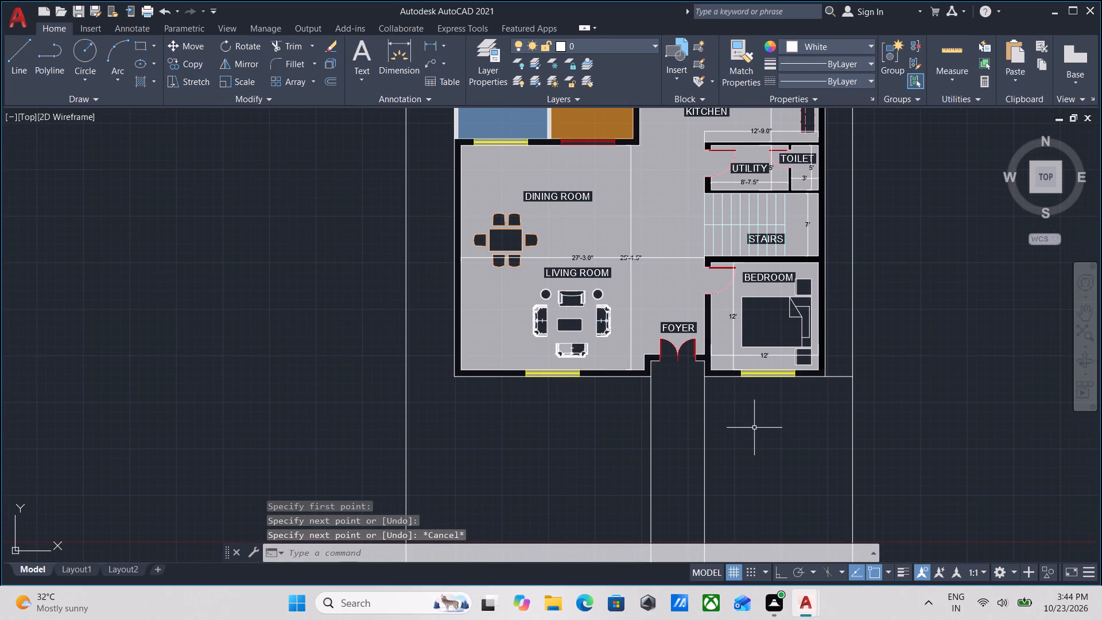
key(h)
key(Return)
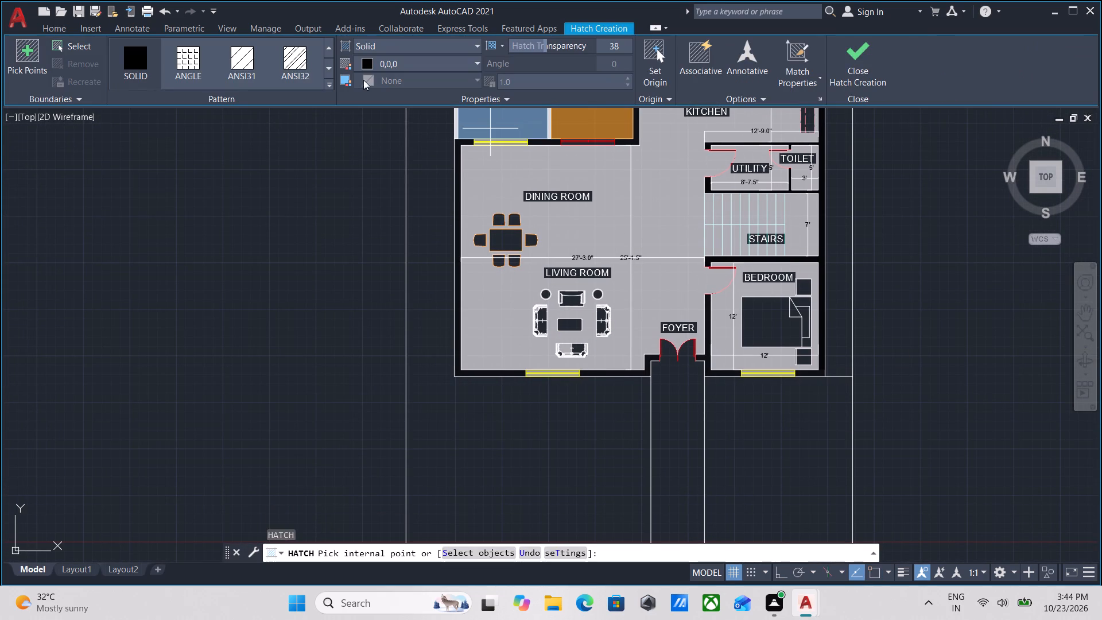
click(370, 63)
click(464, 224)
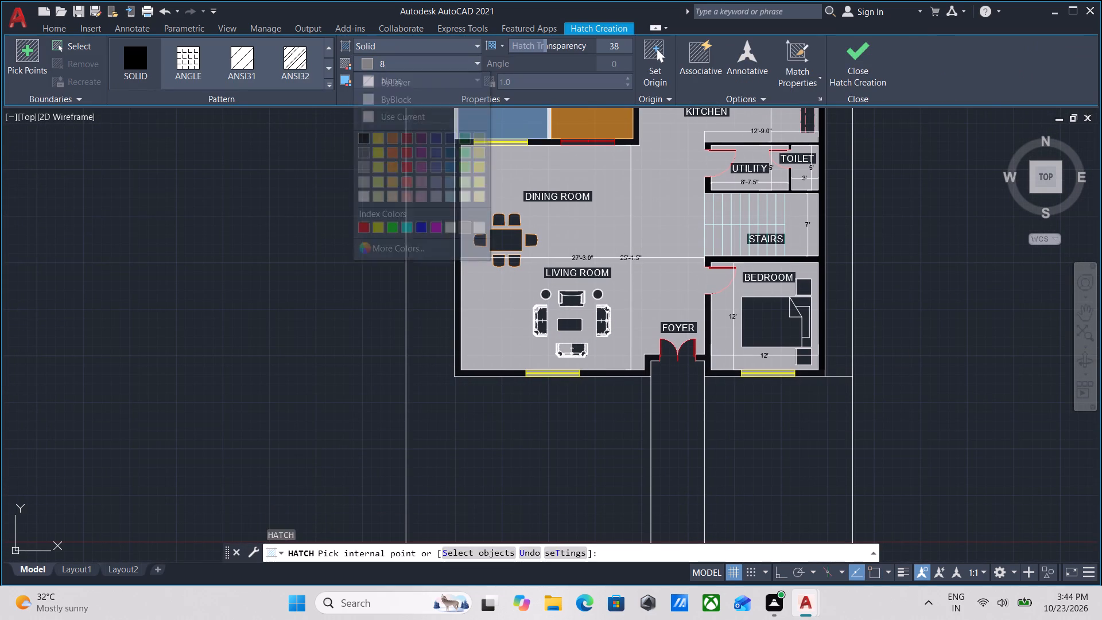
scroll(670, 366, down, 1)
middle_drag(670, 366, 614, 256)
click(663, 311)
middle_drag(676, 307, 633, 410)
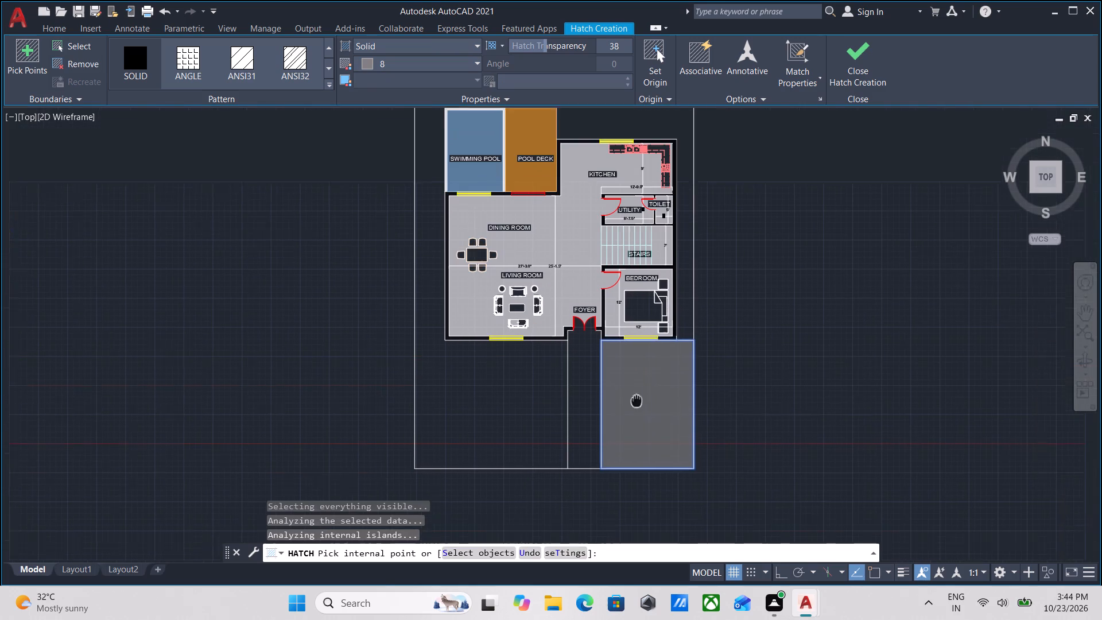
middle_drag(633, 410, 631, 421)
key(Escape)
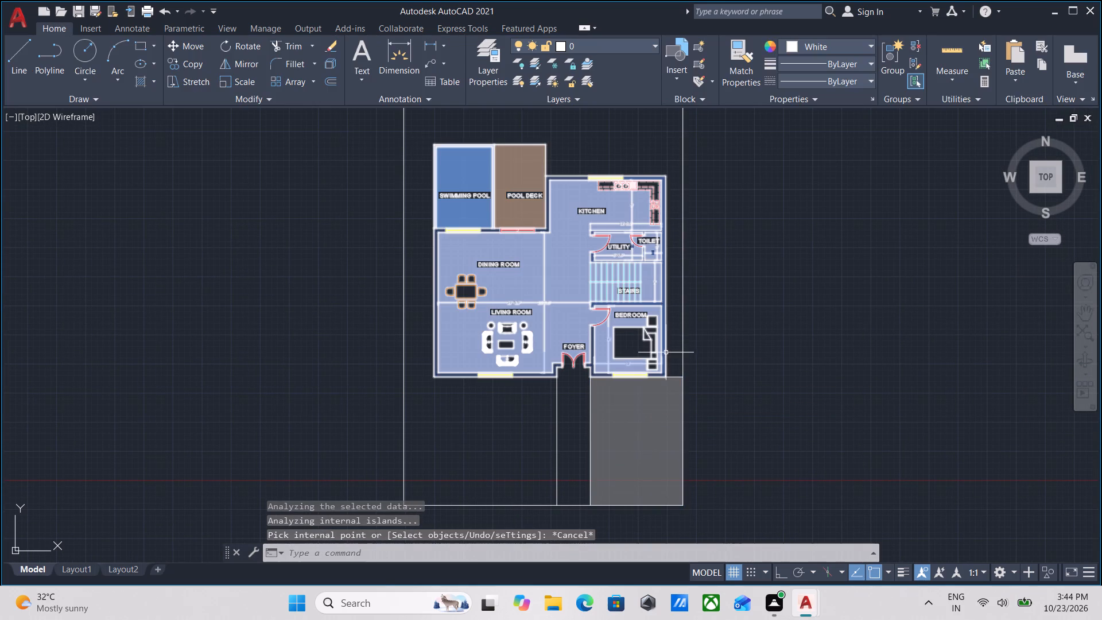
key(h)
key(Escape)
Draw a line about 3'-1" long from the house's east wall, level with the wall north of the stairs, to the plot's east boundary.
scroll(657, 341, up, 1)
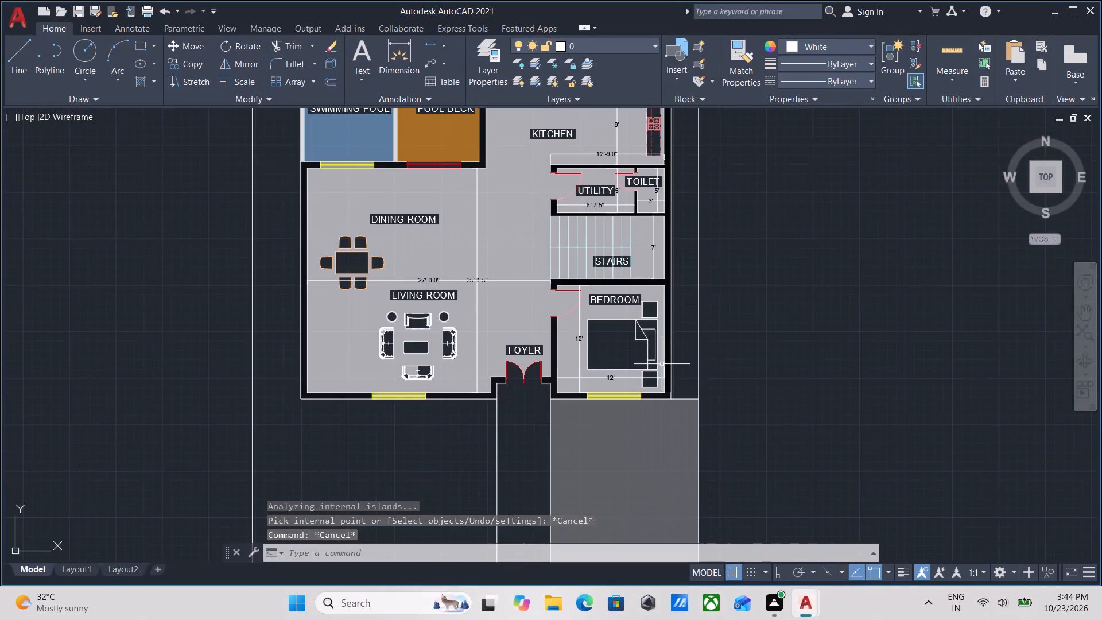
key(l)
key(Return)
scroll(674, 322, up, 1)
middle_drag(674, 321, 682, 401)
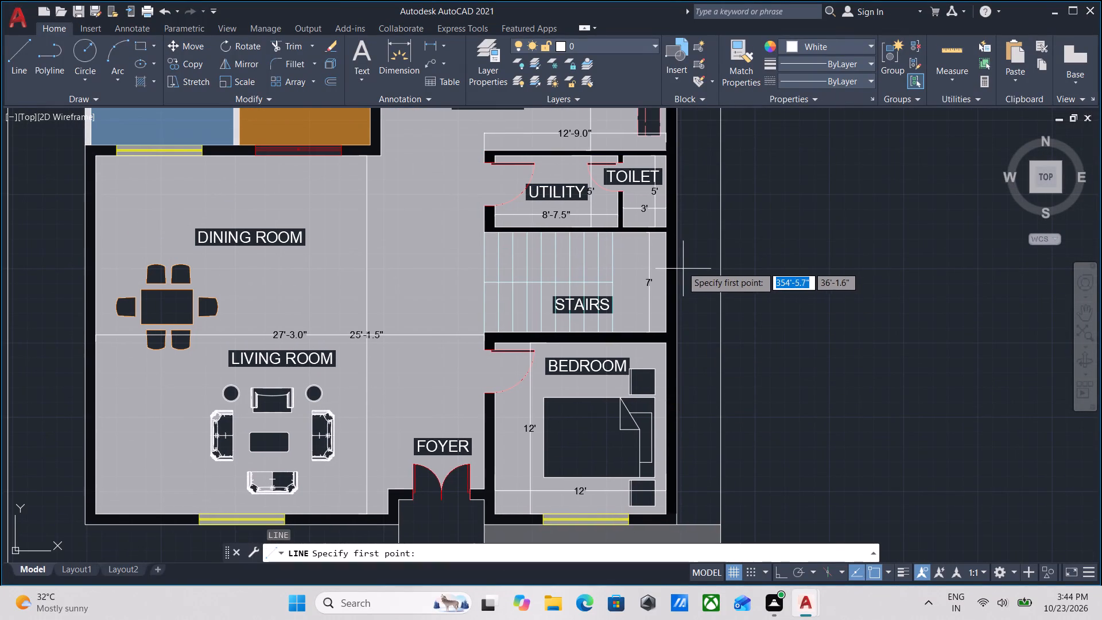
click(676, 229)
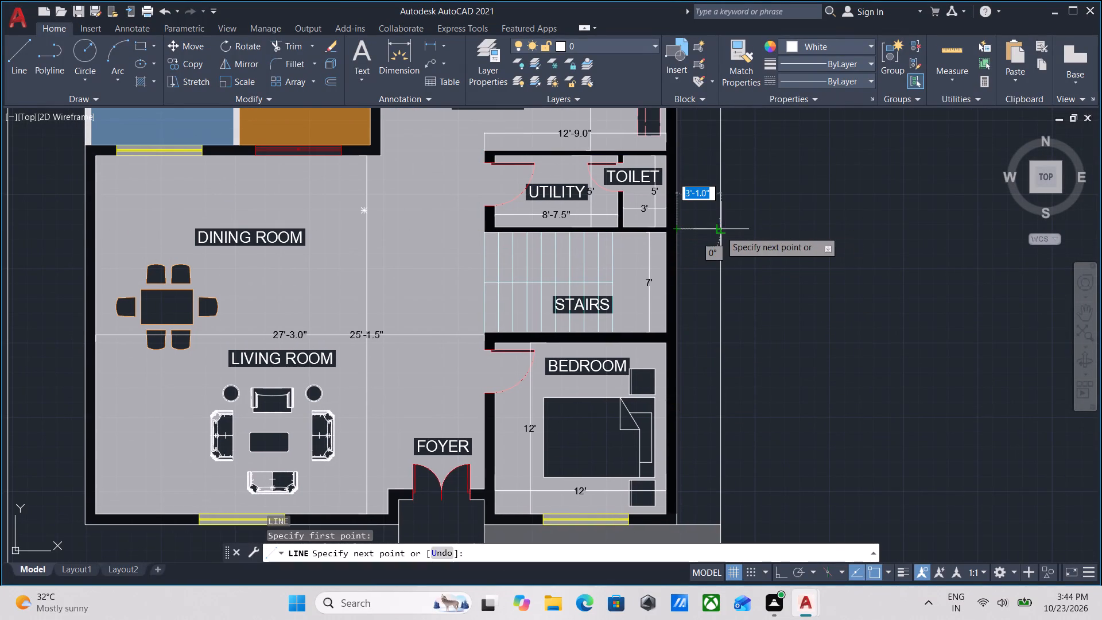
click(721, 230)
key(Escape)
Fill the narrow strip between the house's east wall and the plot boundary, beside the stairs and bedroom, with the solid colour 8 hatch.
key(h)
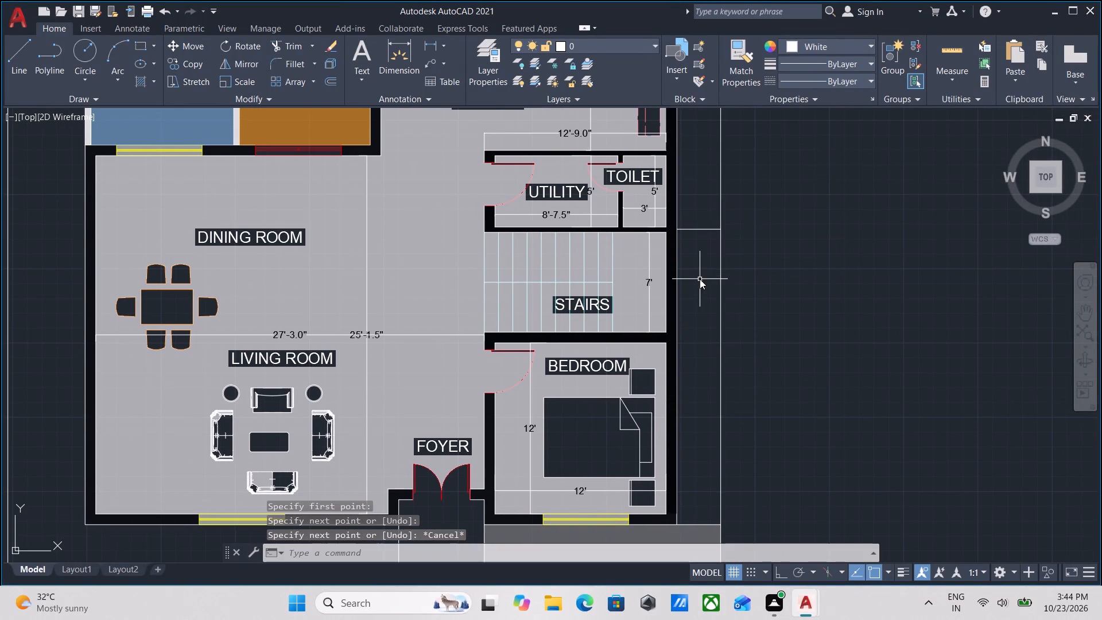
key(Return)
scroll(700, 279, down, 1)
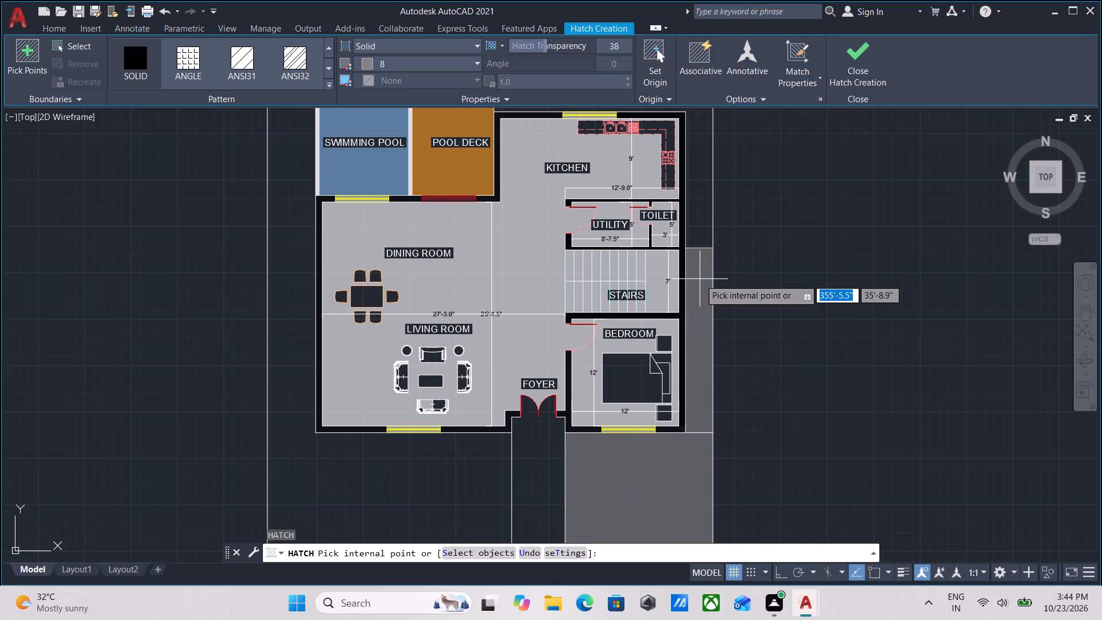
click(700, 279)
middle_drag(728, 244, 731, 310)
key(Escape)
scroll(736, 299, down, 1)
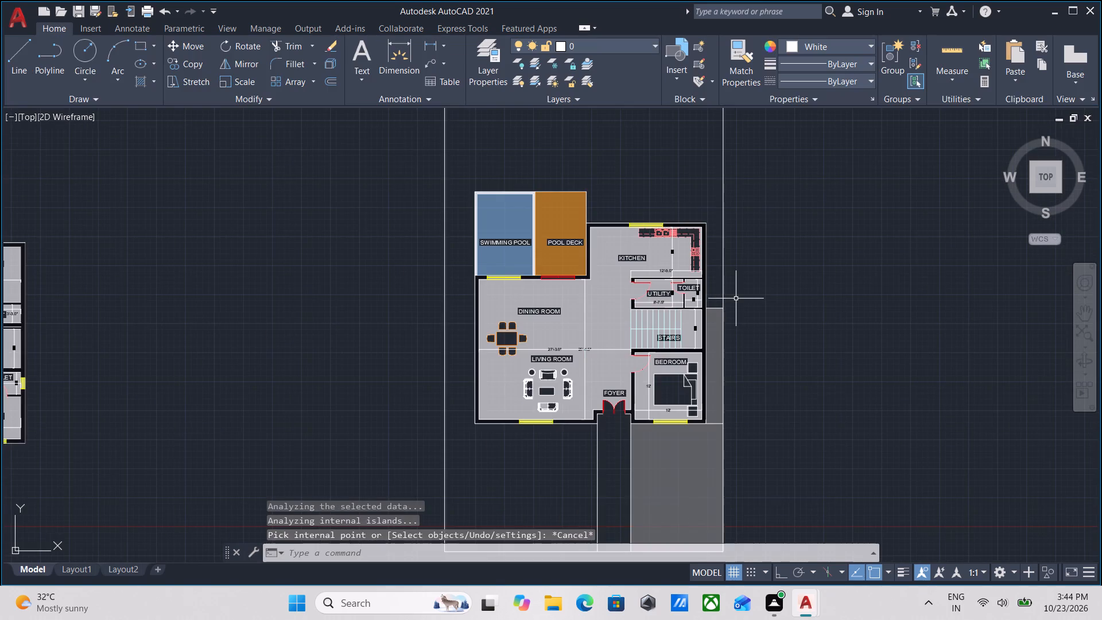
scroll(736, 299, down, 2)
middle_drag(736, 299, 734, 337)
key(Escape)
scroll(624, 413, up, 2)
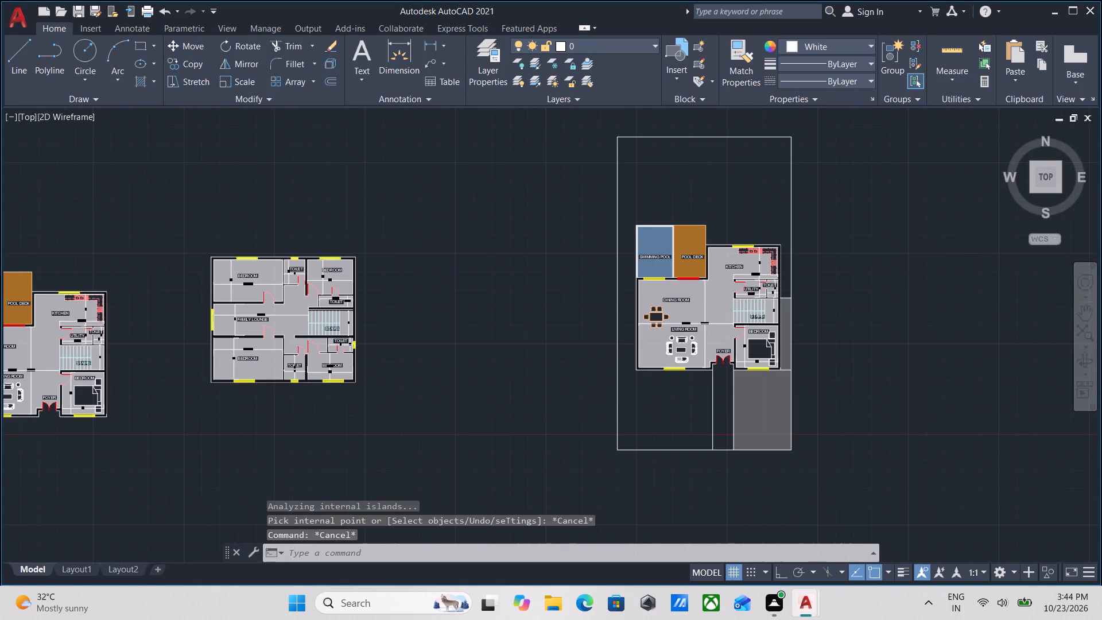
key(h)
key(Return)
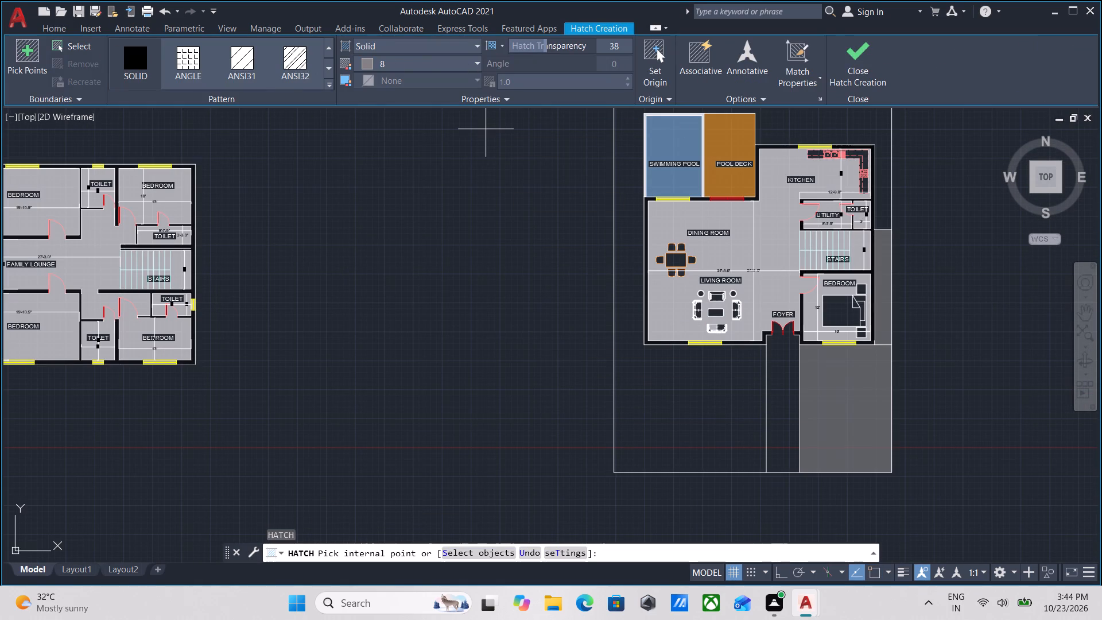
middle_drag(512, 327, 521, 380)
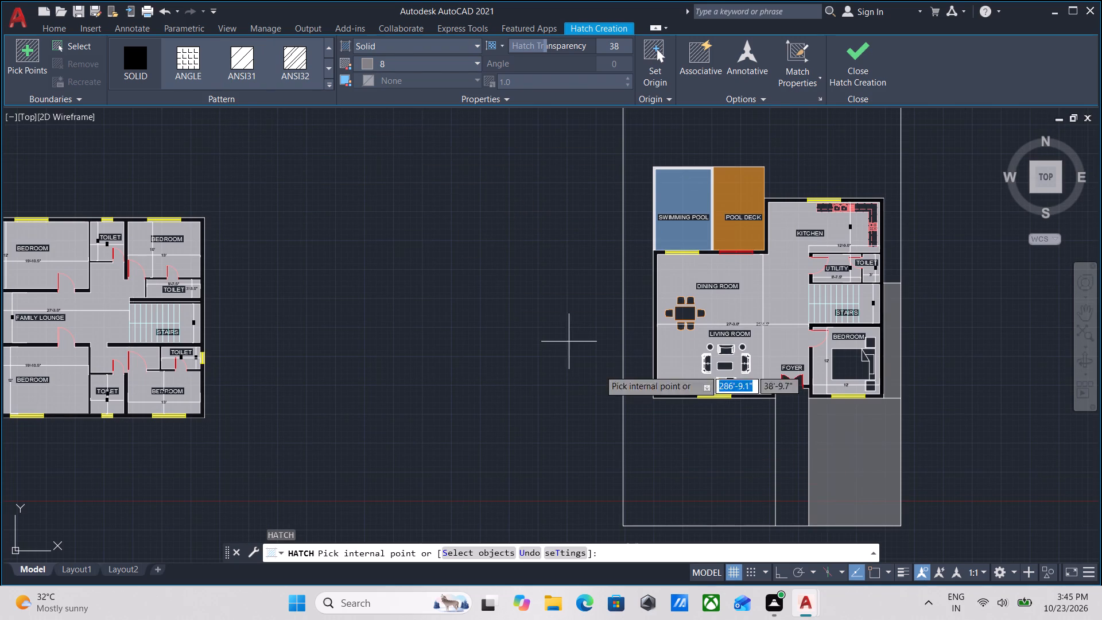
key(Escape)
Draw a small rectangular paving slab across the entrance path, just south of the foyer door.
middle_drag(673, 421, 579, 342)
scroll(670, 379, up, 1)
middle_drag(678, 379, 656, 408)
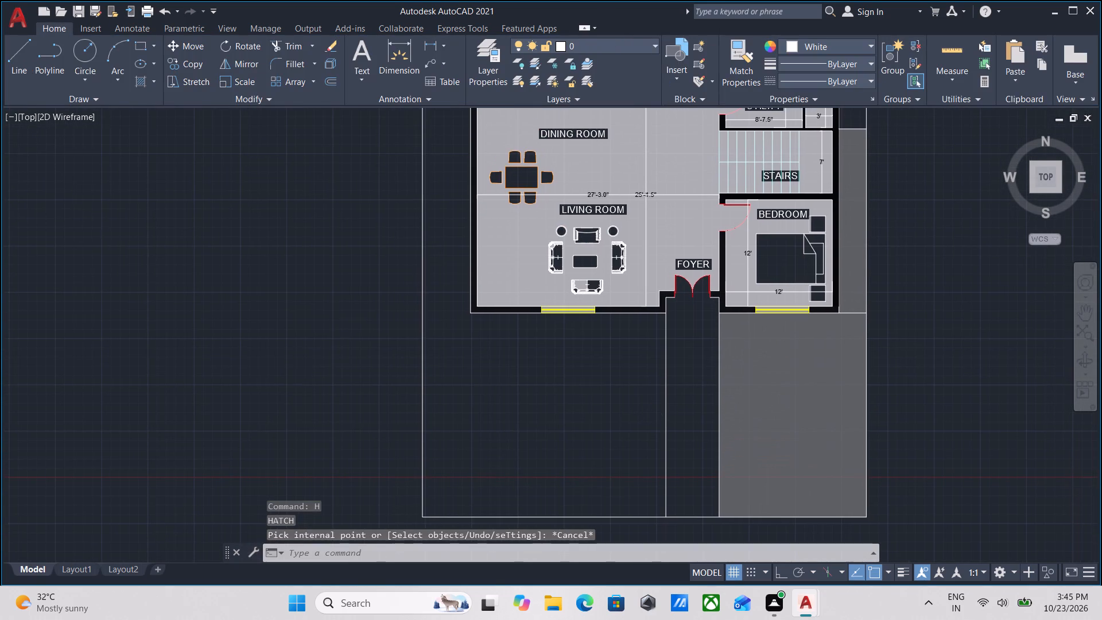
text(REC)
key(Return)
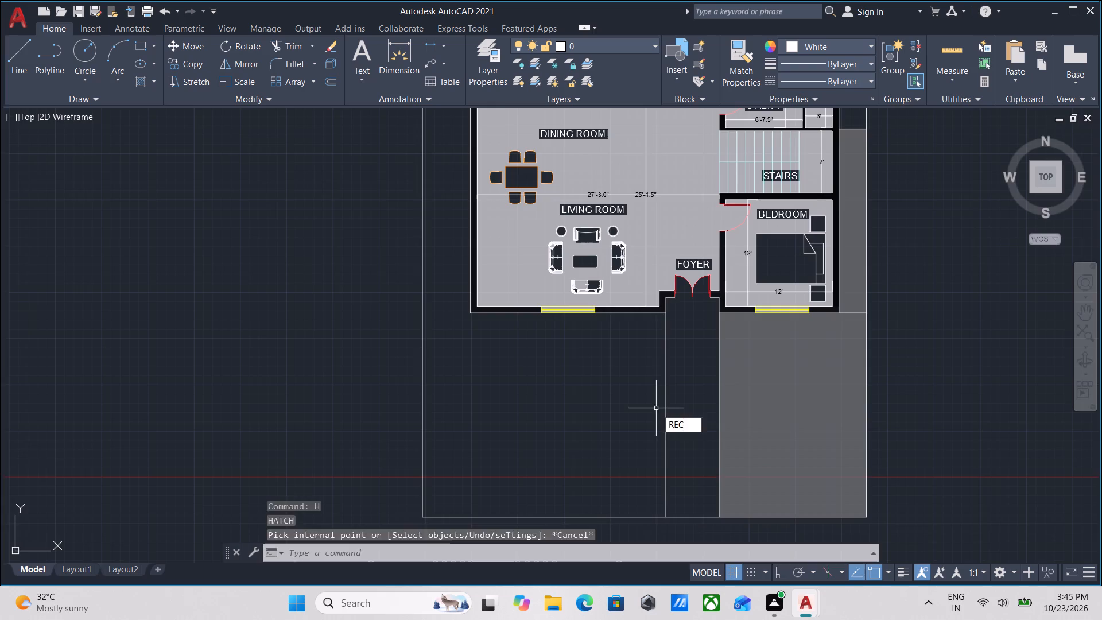
scroll(663, 400, up, 2)
click(684, 321)
click(782, 370)
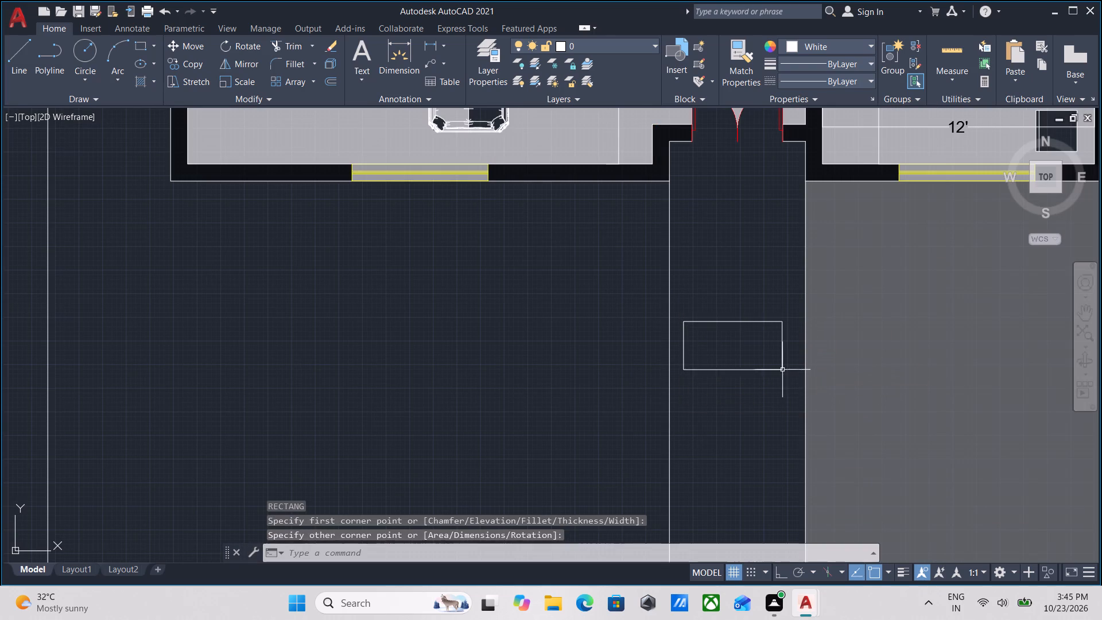
Copy the slab as a linear array of 5 items, evenly spaced straight south along the entrance path.
middle_drag(729, 435, 669, 350)
drag(666, 309, 663, 292)
click(654, 269)
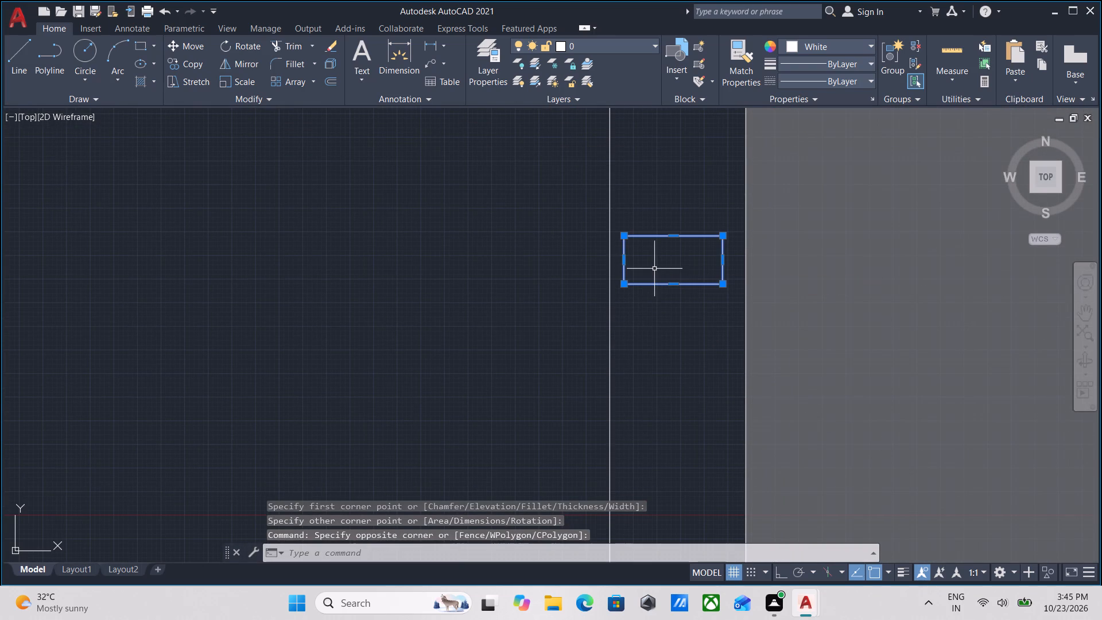
text(CO)
key(Return)
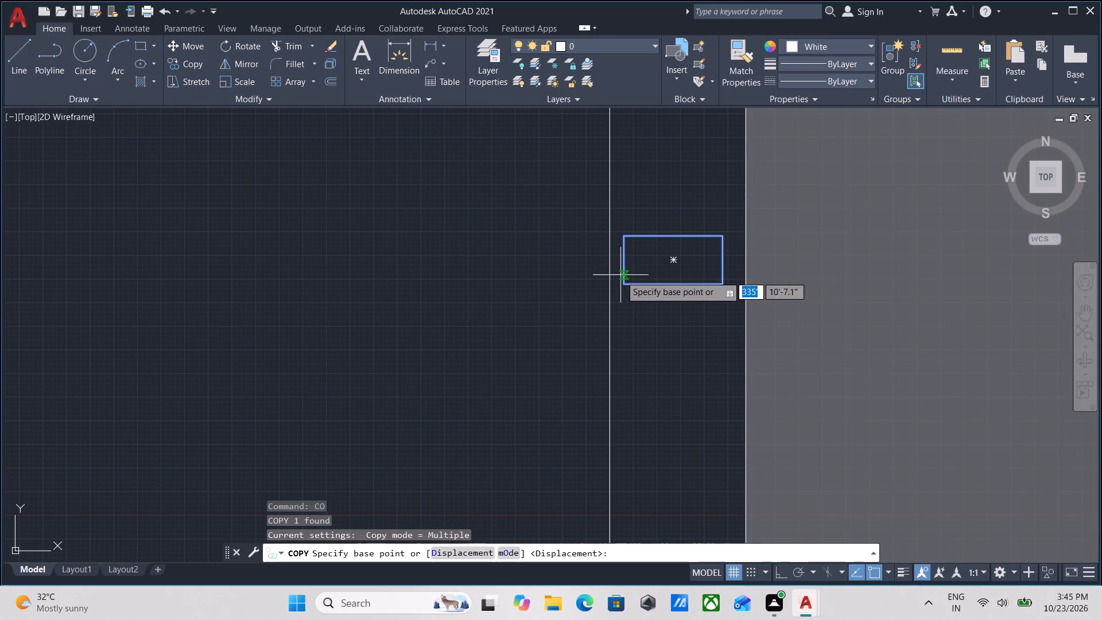
click(624, 286)
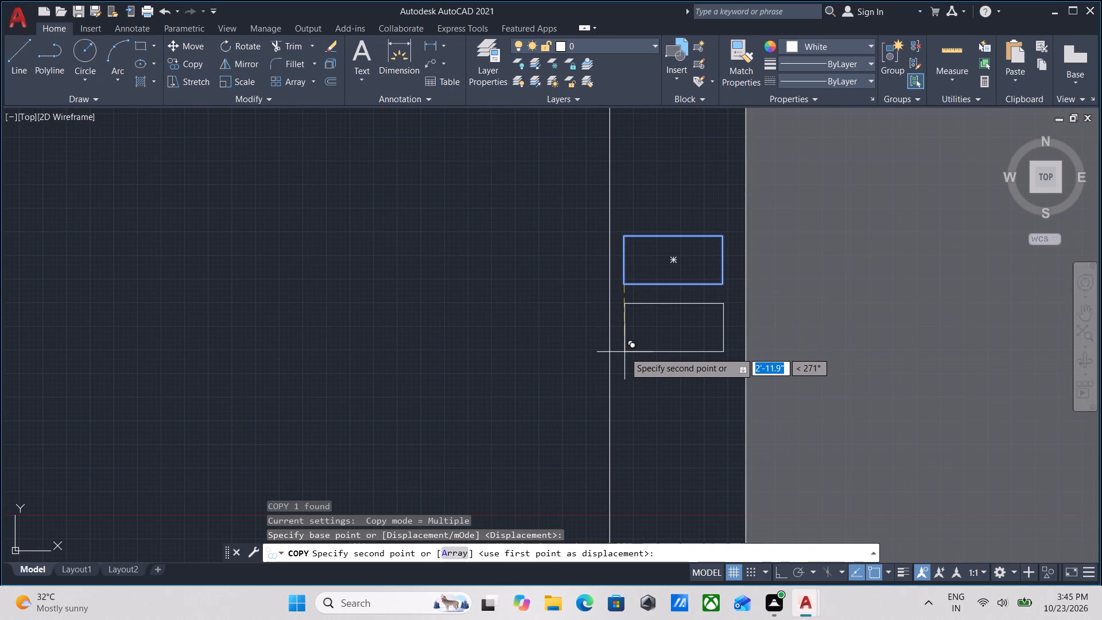
key(F8)
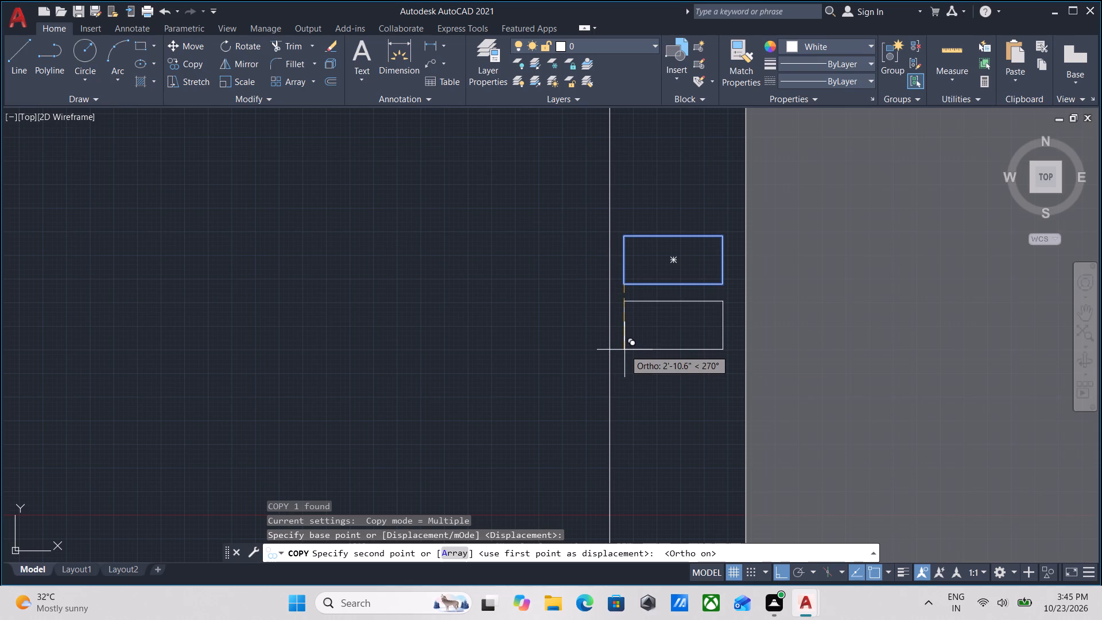
key(a)
key(Return)
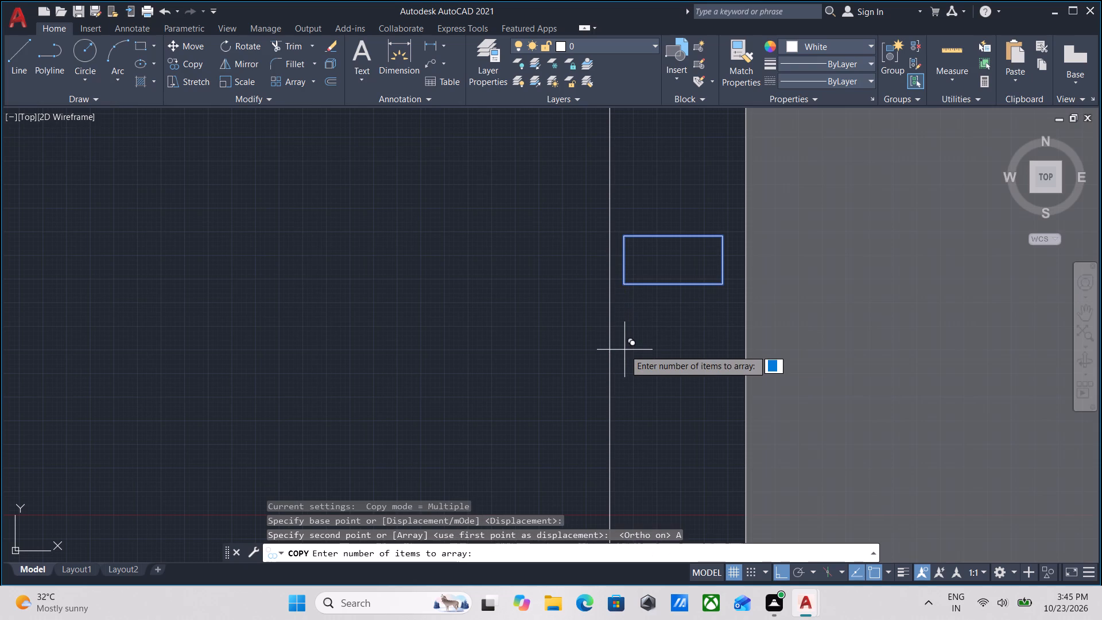
key(5)
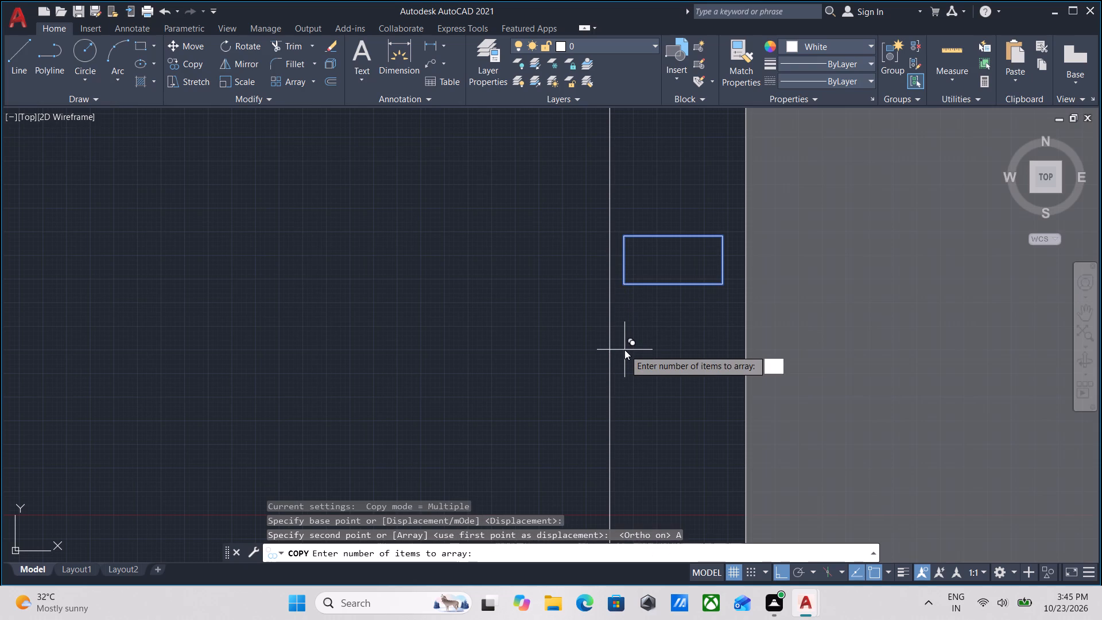
key(Return)
scroll(624, 350, down, 1)
middle_drag(624, 350, 625, 343)
click(625, 344)
key(Escape)
Fill all five paving slabs on the entrance path with the solid hatch in colour 8.
scroll(642, 312, down, 1)
middle_drag(642, 312, 642, 327)
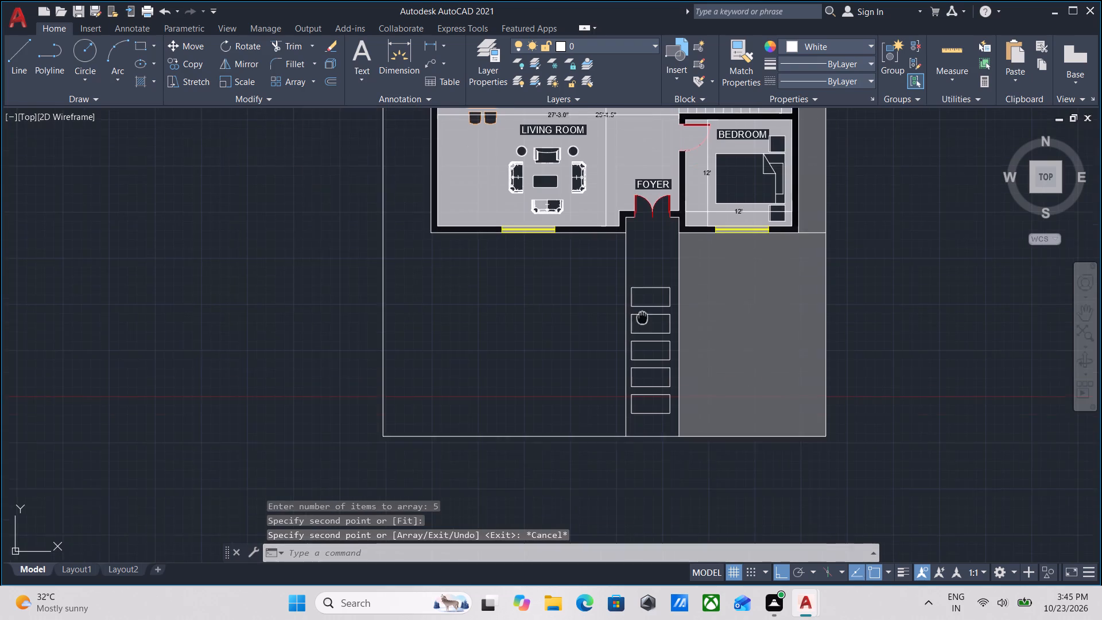
middle_drag(642, 327, 639, 349)
scroll(639, 349, up, 1)
key(h)
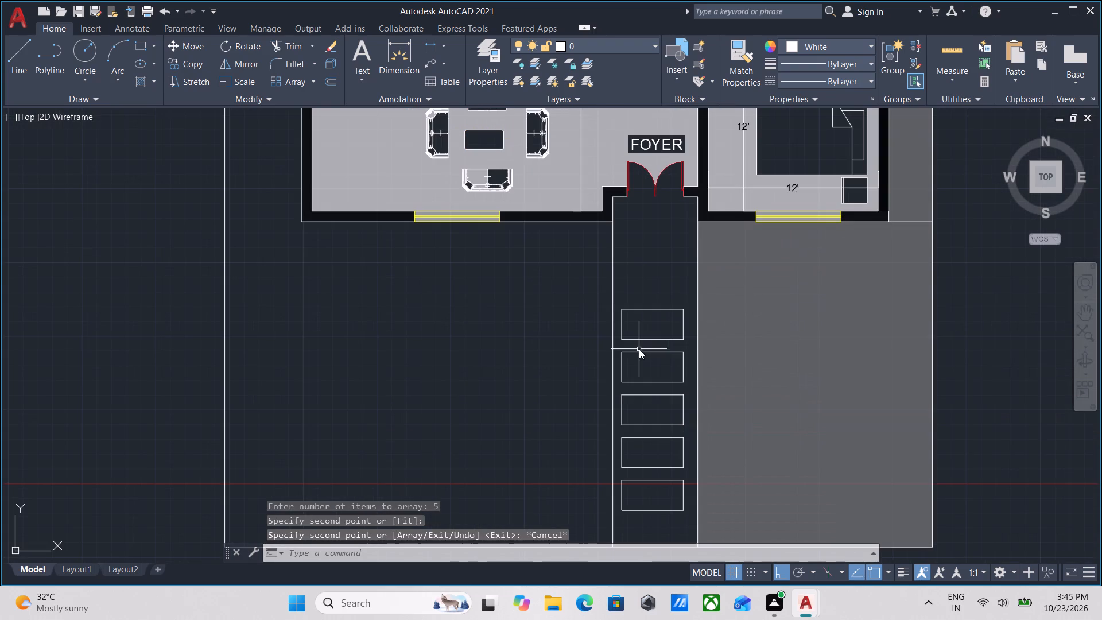
key(Return)
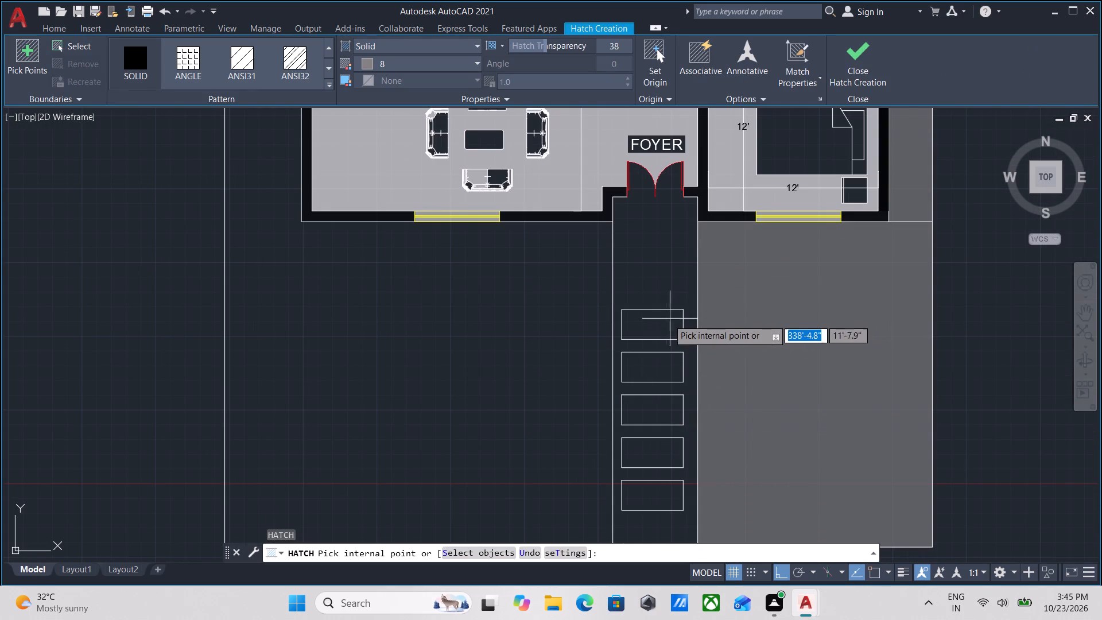
click(657, 327)
click(653, 365)
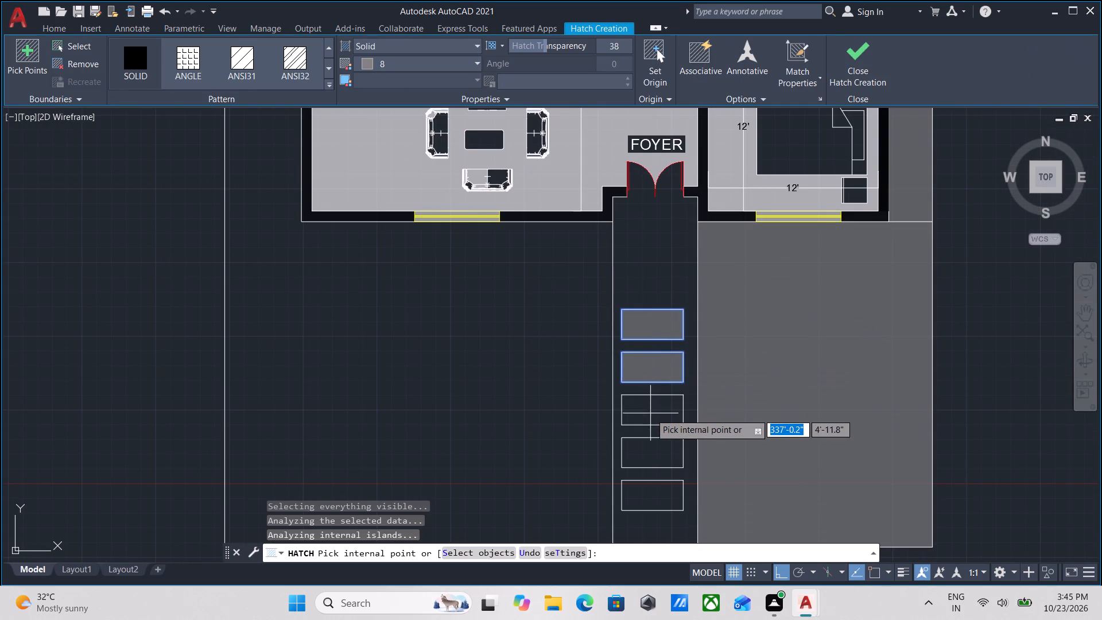
click(651, 410)
click(651, 439)
click(647, 488)
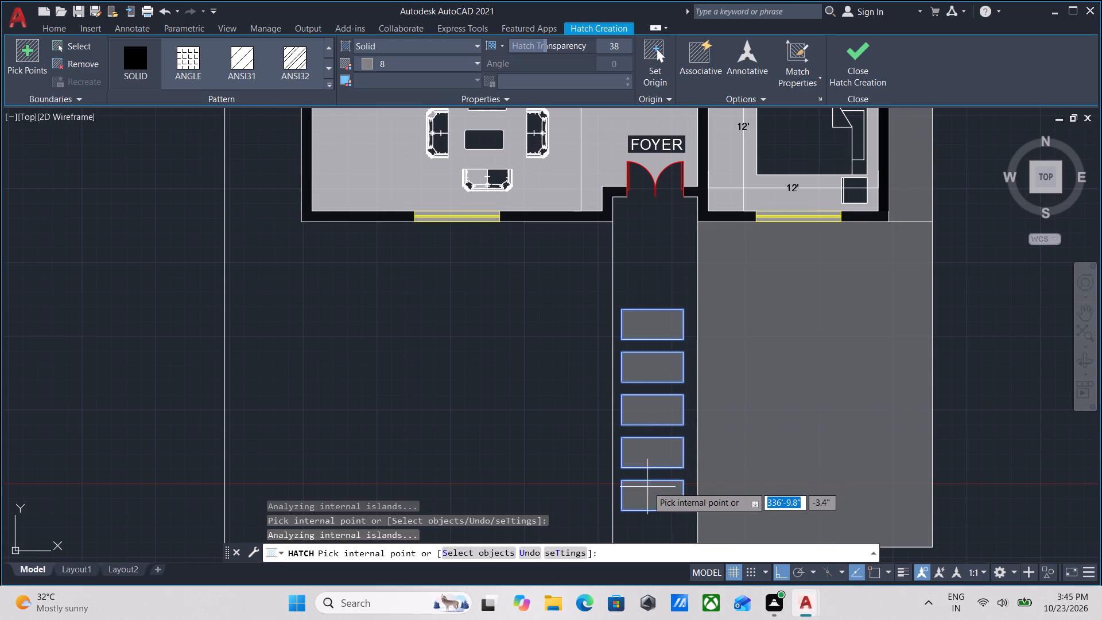
middle_drag(637, 351, 739, 315)
scroll(742, 318, down, 1)
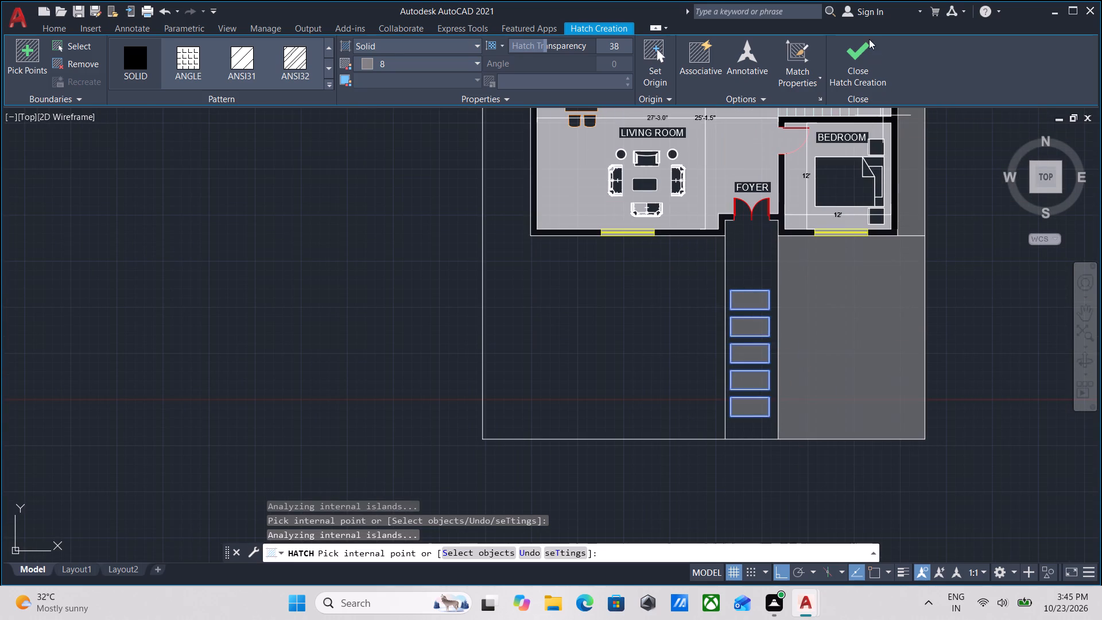
click(869, 39)
Group the five paving slabs together with their hatch.
scroll(781, 284, up, 2)
click(720, 254)
middle_drag(711, 338, 697, 271)
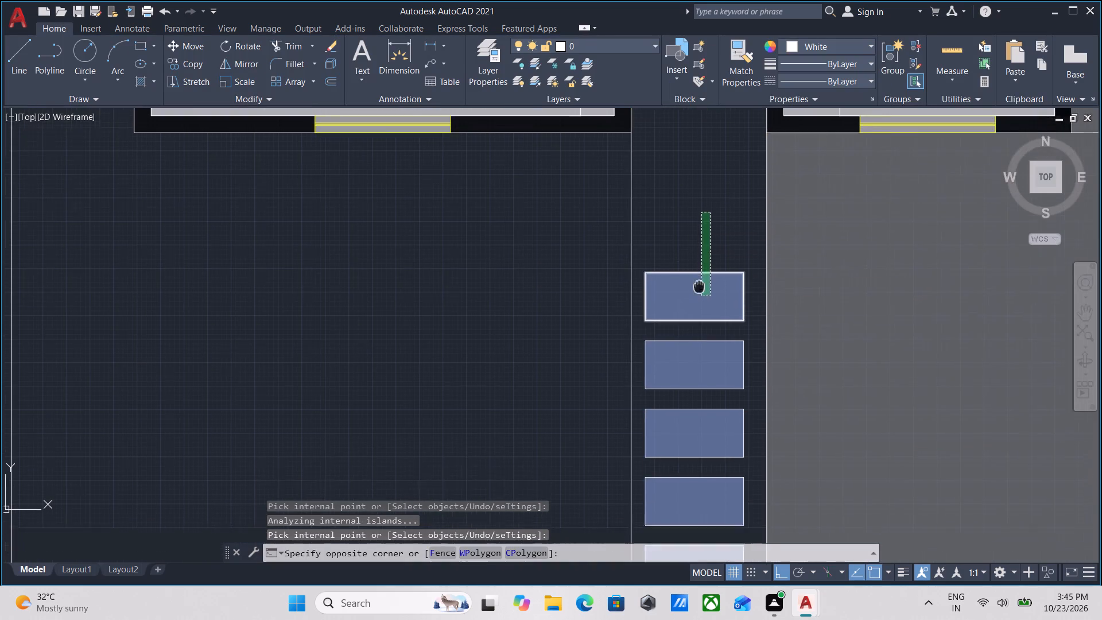
middle_drag(697, 271, 694, 204)
middle_drag(662, 415, 677, 319)
click(676, 407)
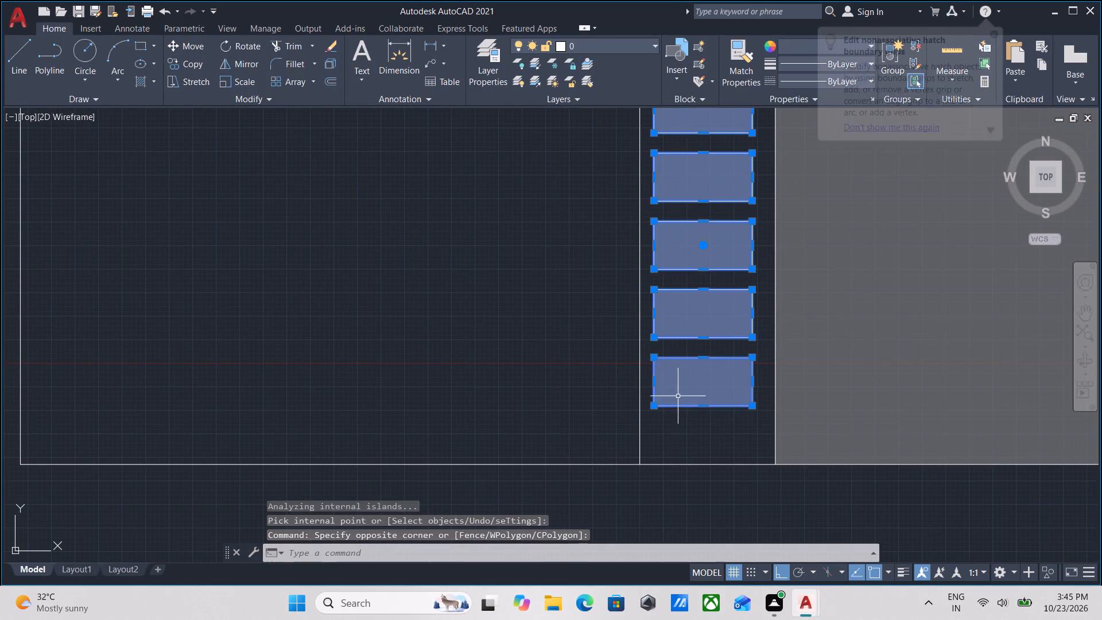
middle_drag(678, 386, 670, 433)
key(g)
key(Return)
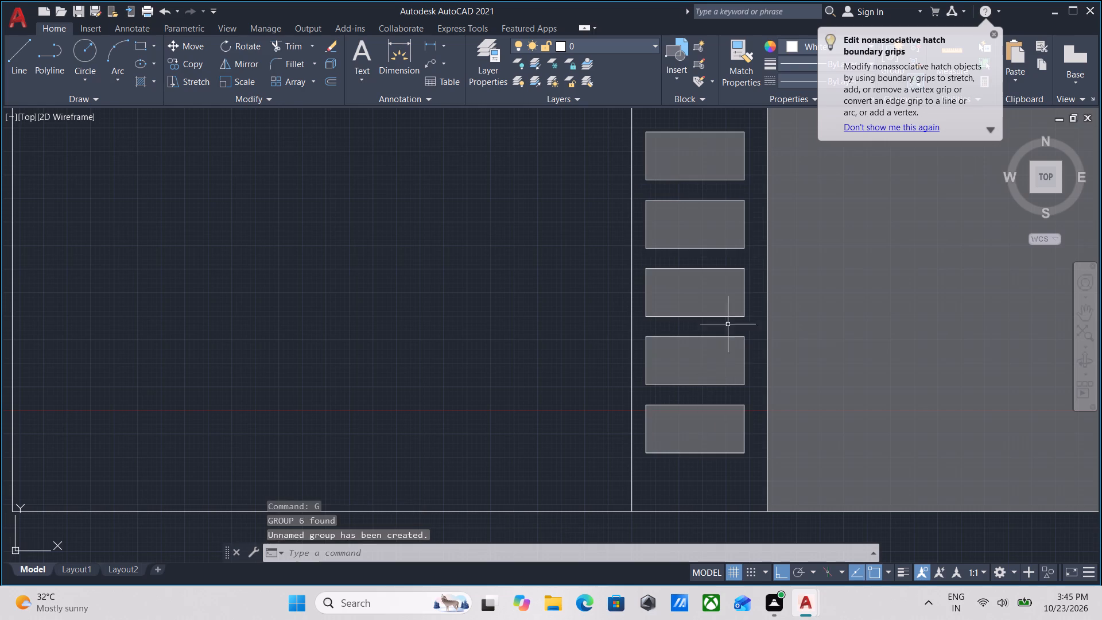
Copy the slab group twice into the front yard: once beside the plot's west boundary, once in the open area south of the living room.
middle_drag(728, 239, 710, 359)
drag(703, 208, 700, 216)
click(667, 297)
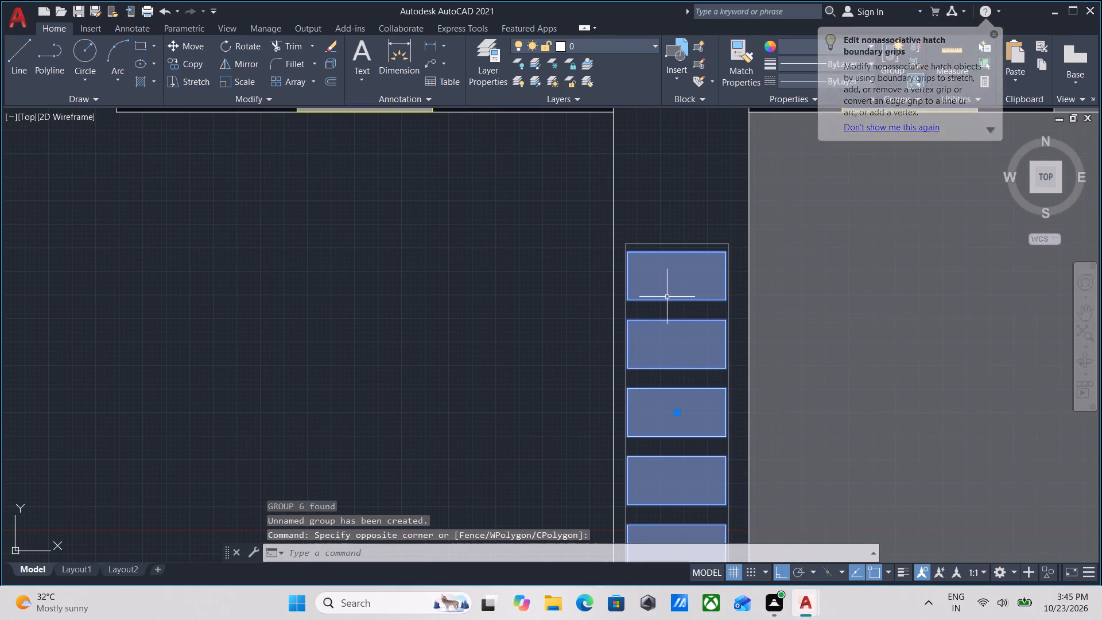
text(CO)
key(Return)
middle_drag(670, 338, 774, 121)
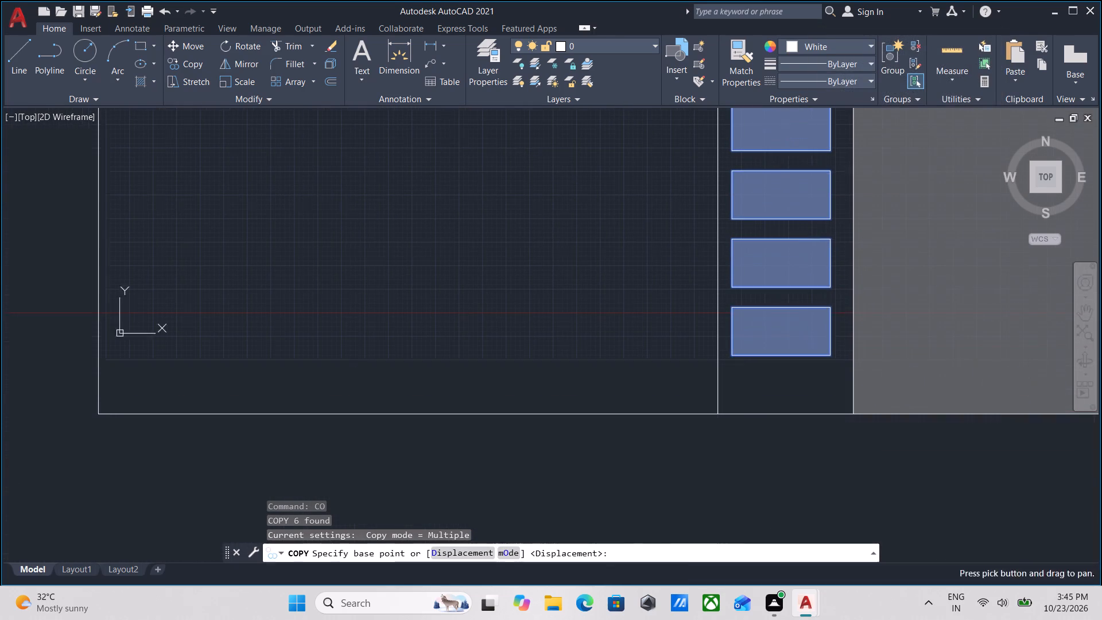
click(733, 356)
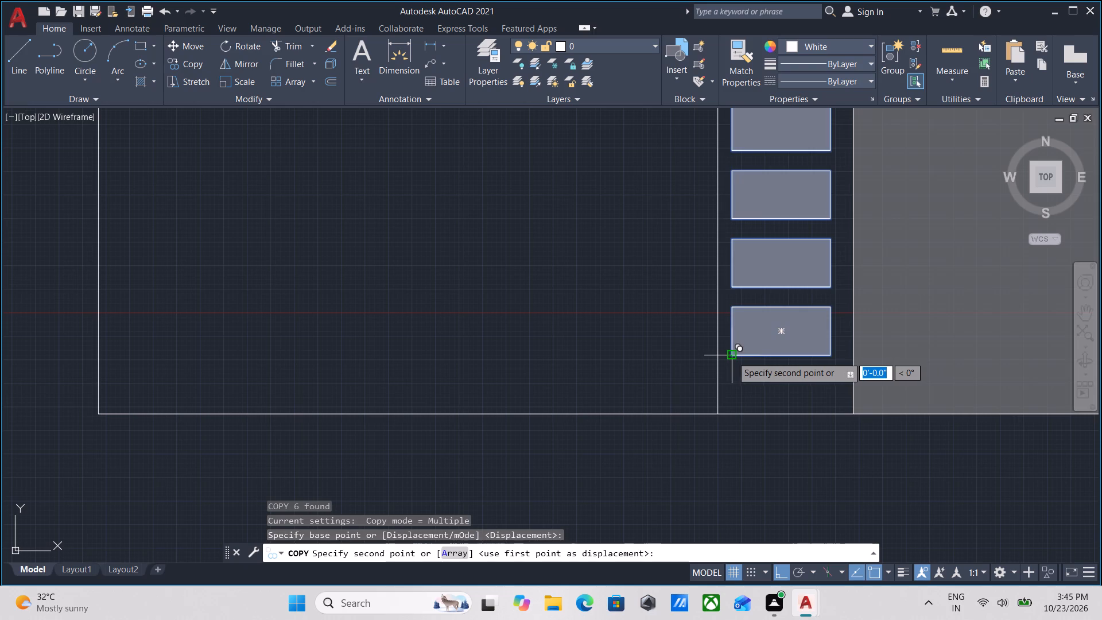
middle_drag(512, 303, 698, 394)
middle_drag(554, 313, 569, 357)
scroll(554, 313, down, 1)
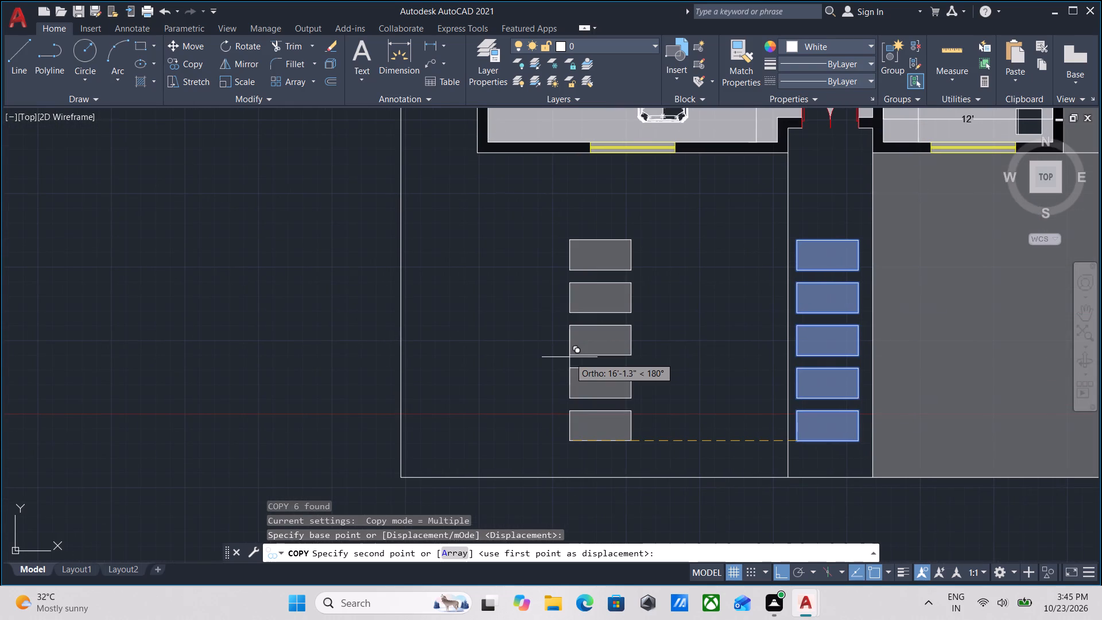
key(F8)
middle_drag(541, 300, 599, 481)
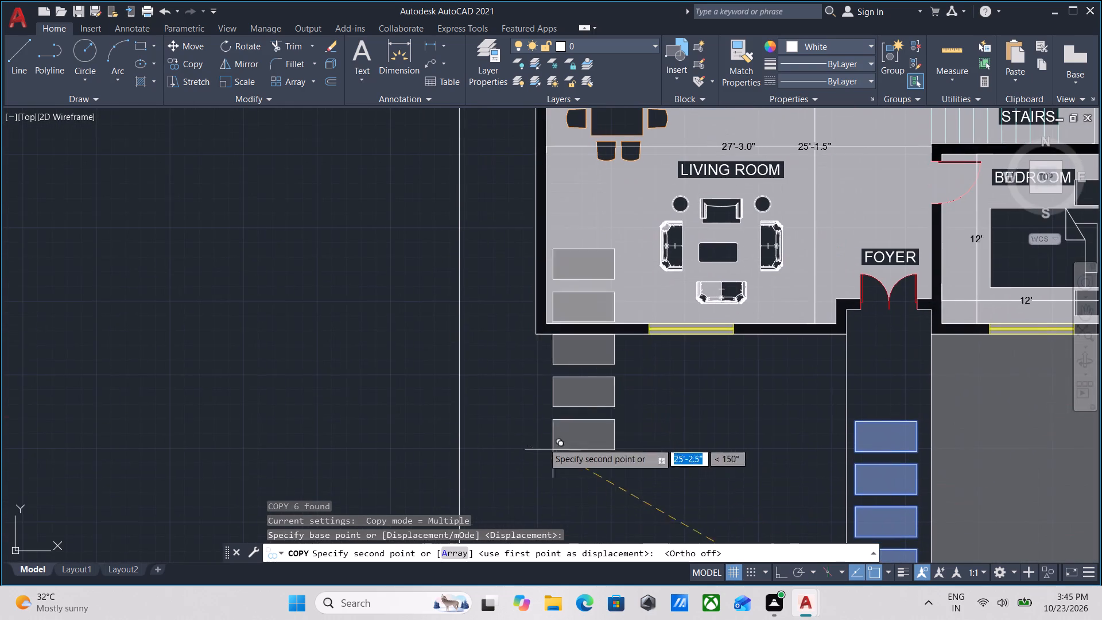
scroll(483, 459, down, 1)
middle_drag(479, 468, 505, 380)
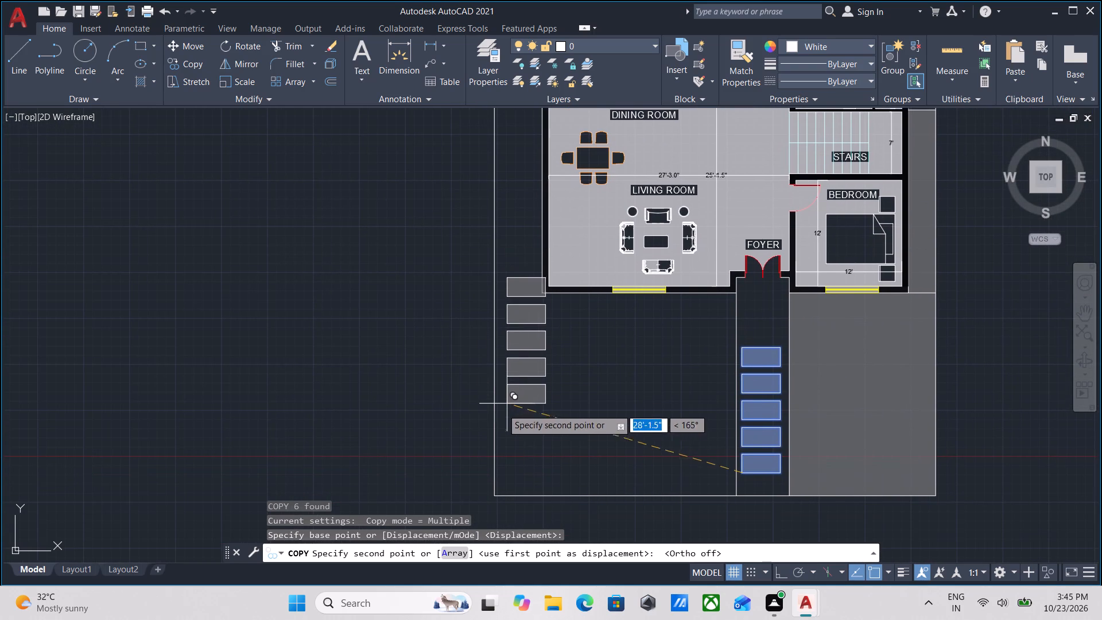
click(502, 418)
scroll(534, 381, down, 1)
middle_drag(526, 411, 537, 394)
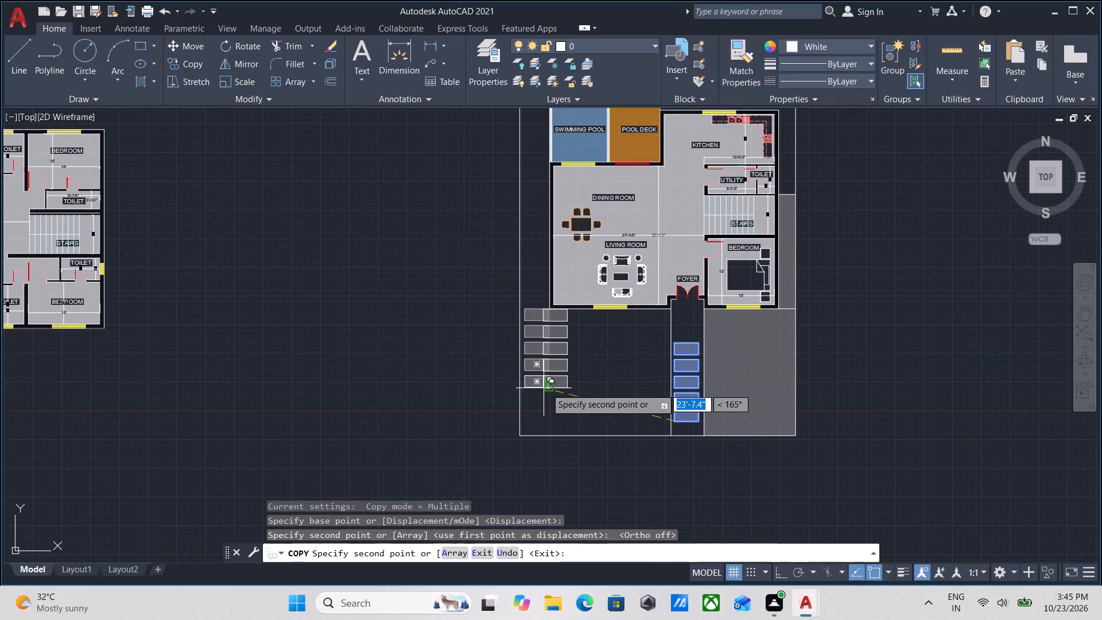
click(577, 404)
key(Escape)
Rotate the slab group south of the living room a quarter turn about its southeast corner into an east-west row.
scroll(595, 392, up, 1)
click(620, 397)
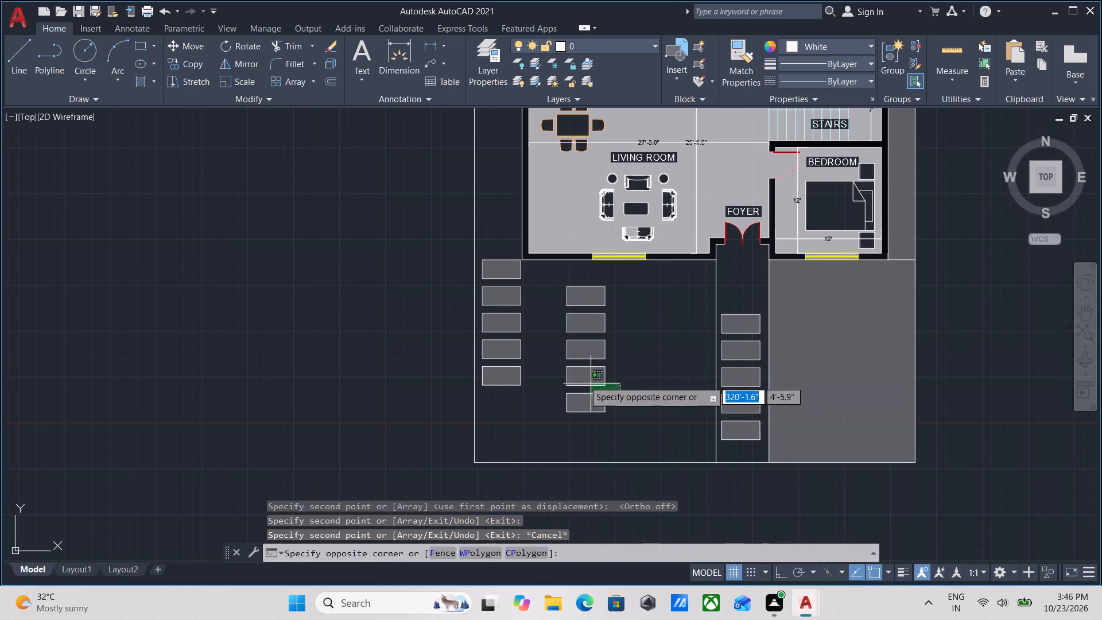
click(584, 381)
text(RO)
key(Return)
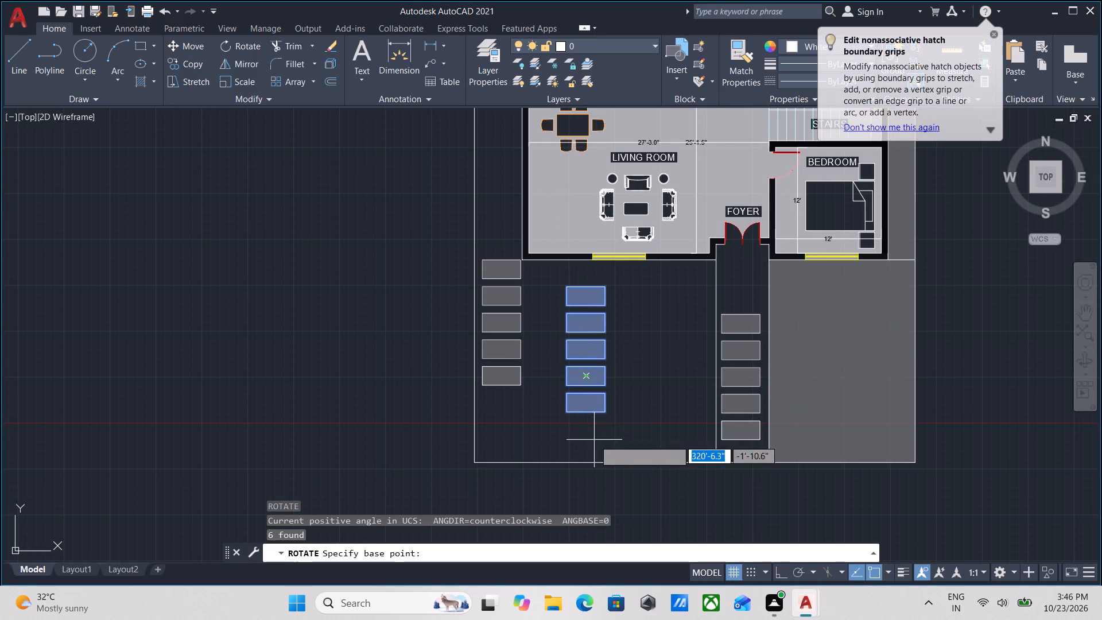
click(599, 414)
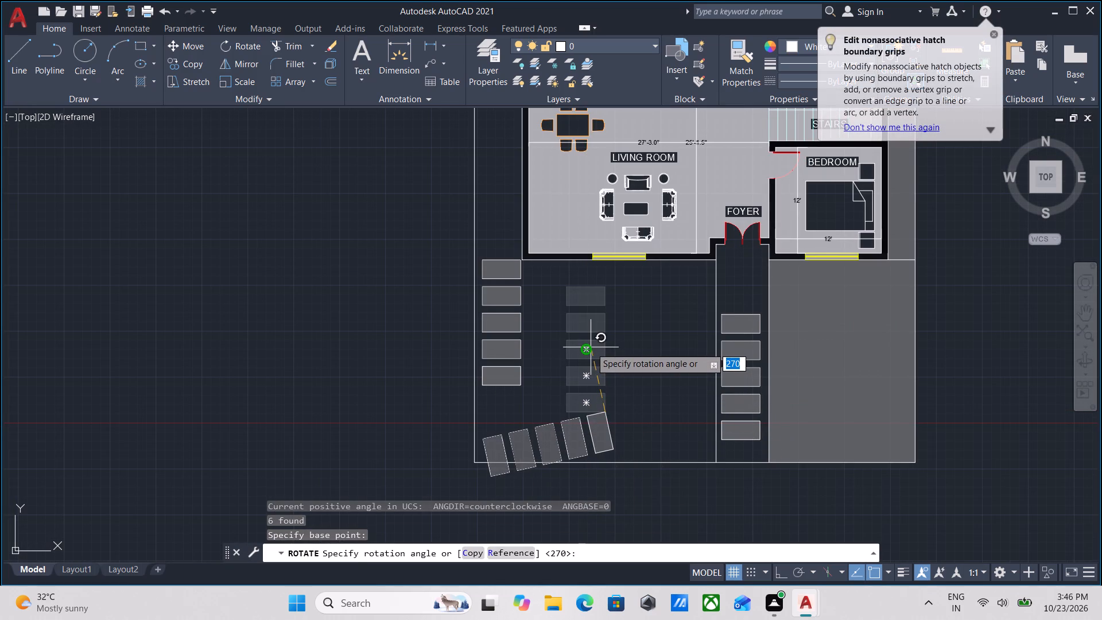
key(F8)
click(599, 272)
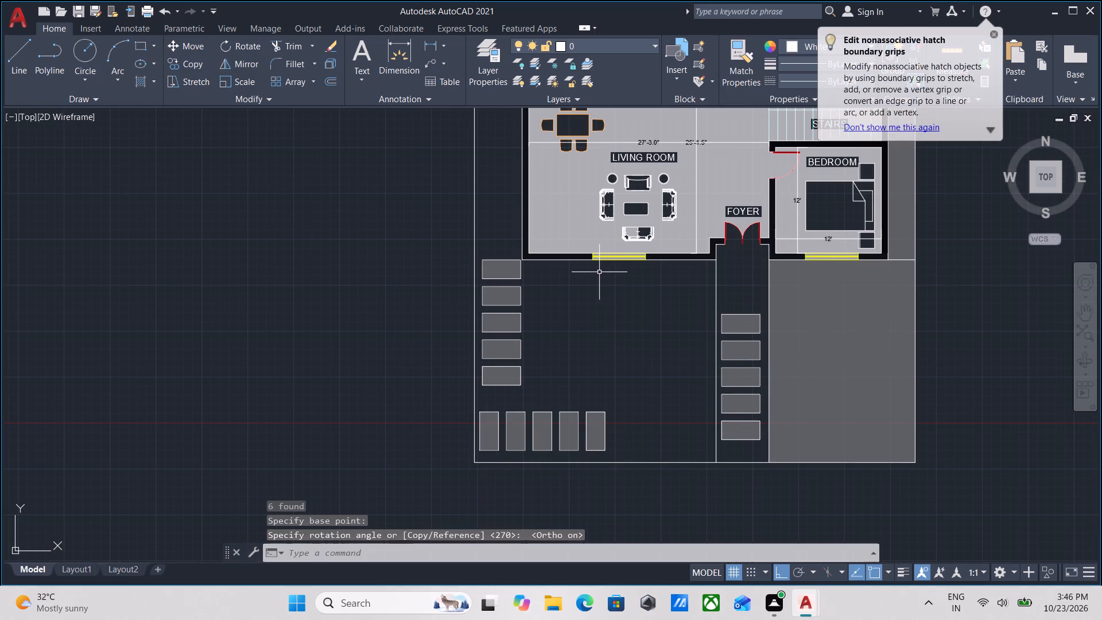
Move the east-west slab row northeast so its last slab meets the west edge of the entrance path.
middle_drag(620, 415, 642, 373)
click(642, 373)
click(602, 382)
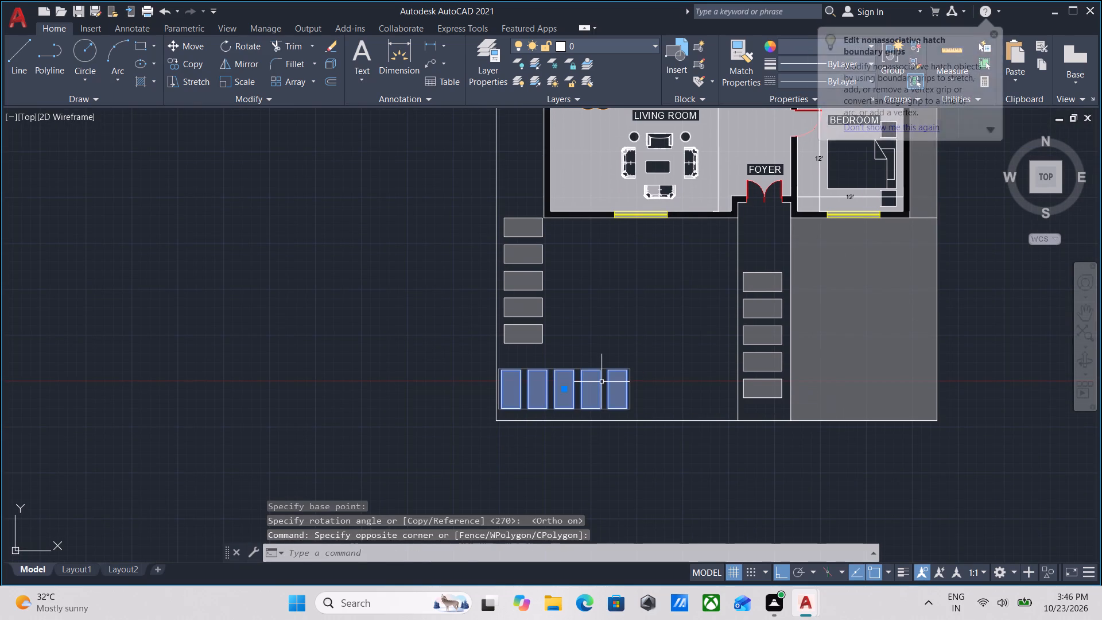
key(m)
key(Return)
click(623, 392)
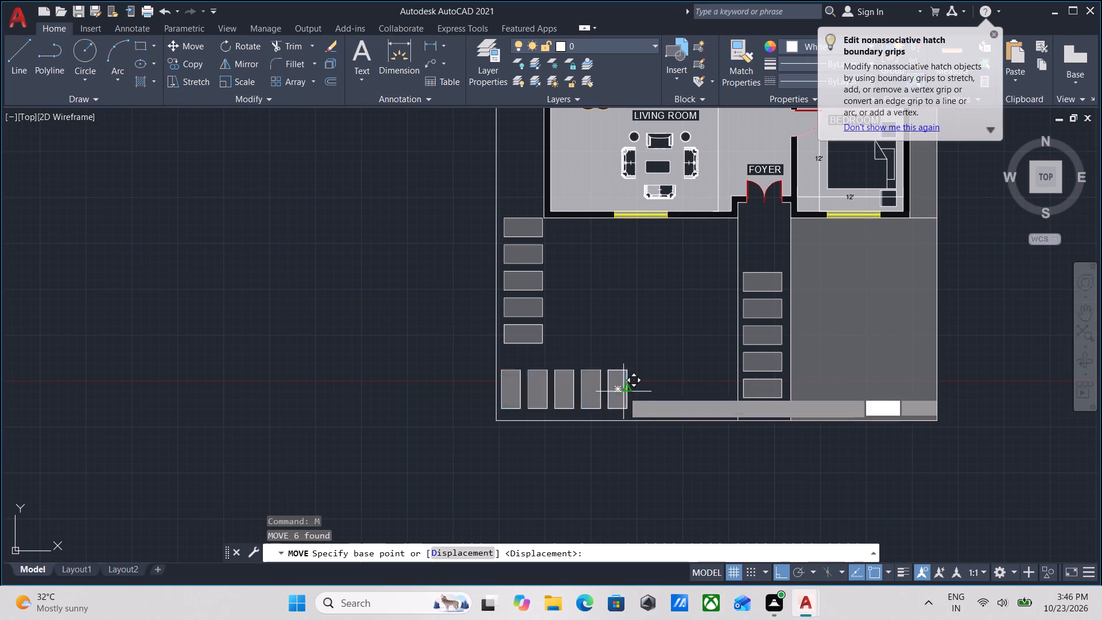
key(F8)
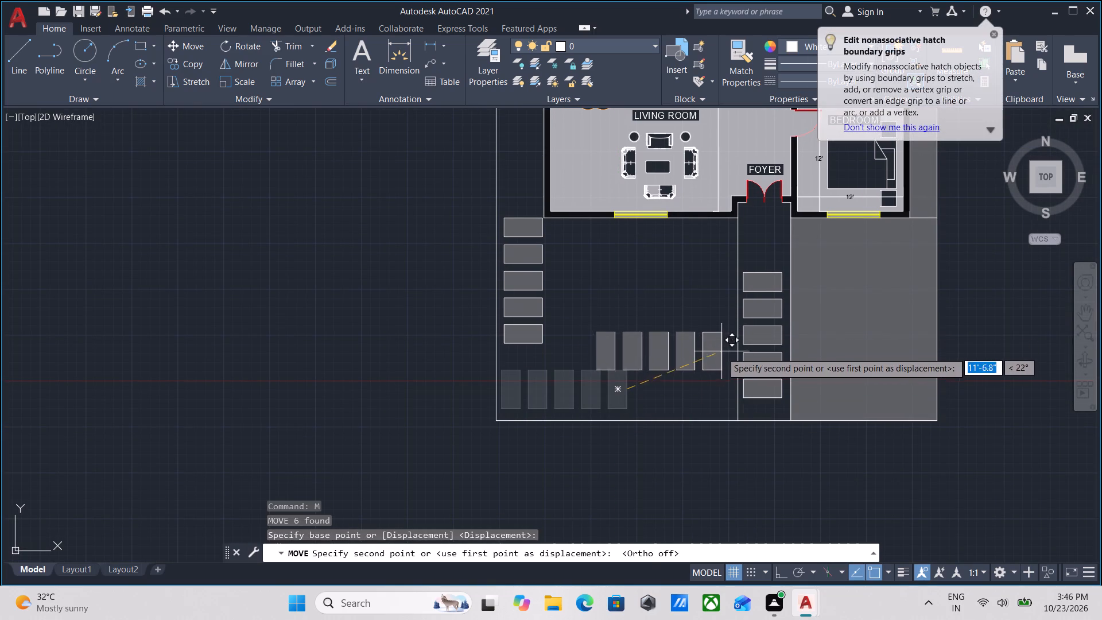
click(731, 352)
middle_drag(702, 316, 702, 369)
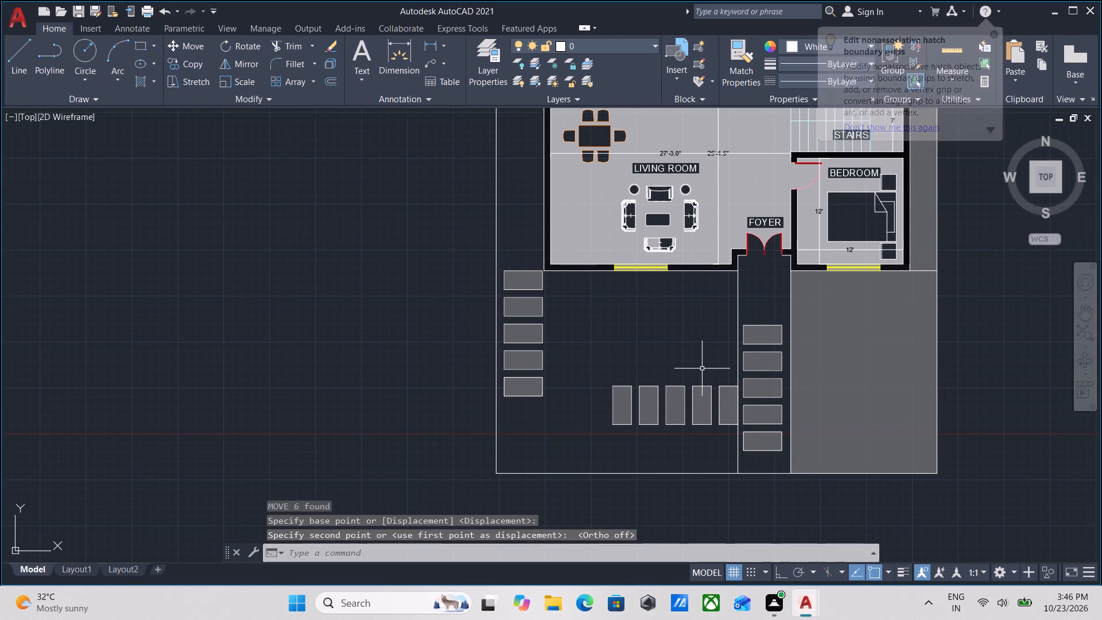
key(Escape)
Erase the line along the entrance path's west edge between the path and the front yard.
scroll(738, 343, up, 2)
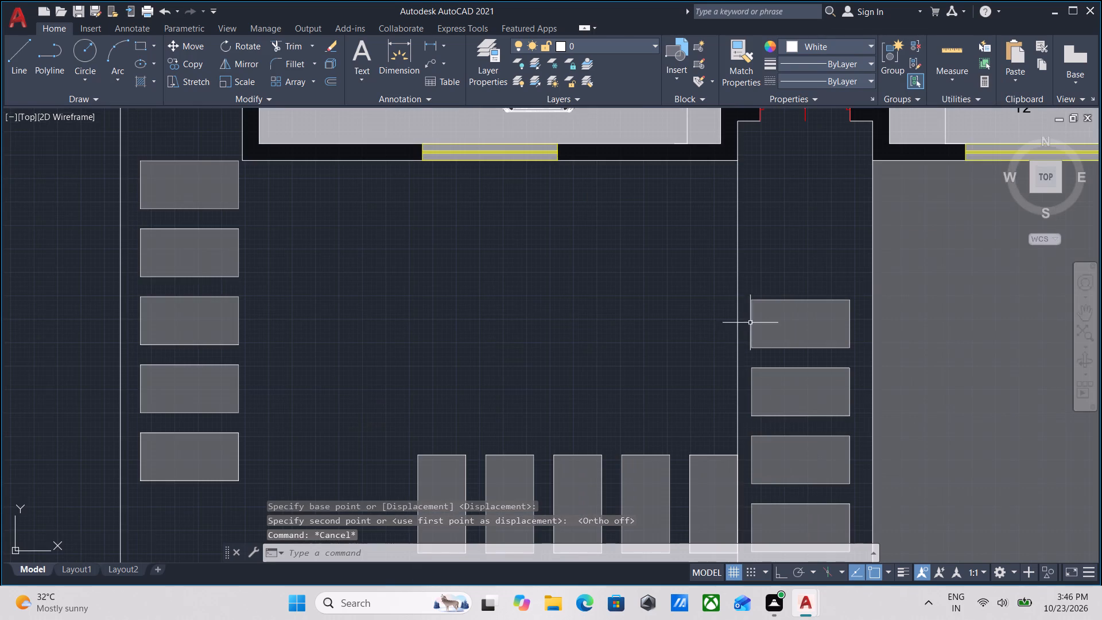
click(751, 273)
click(711, 254)
right_click(711, 254)
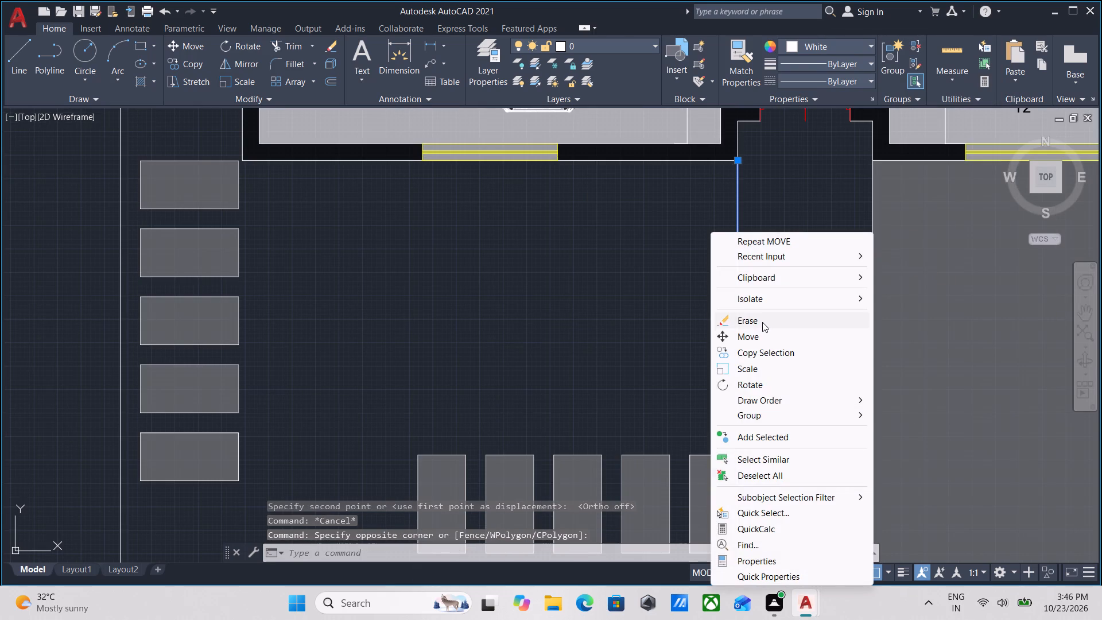
click(762, 322)
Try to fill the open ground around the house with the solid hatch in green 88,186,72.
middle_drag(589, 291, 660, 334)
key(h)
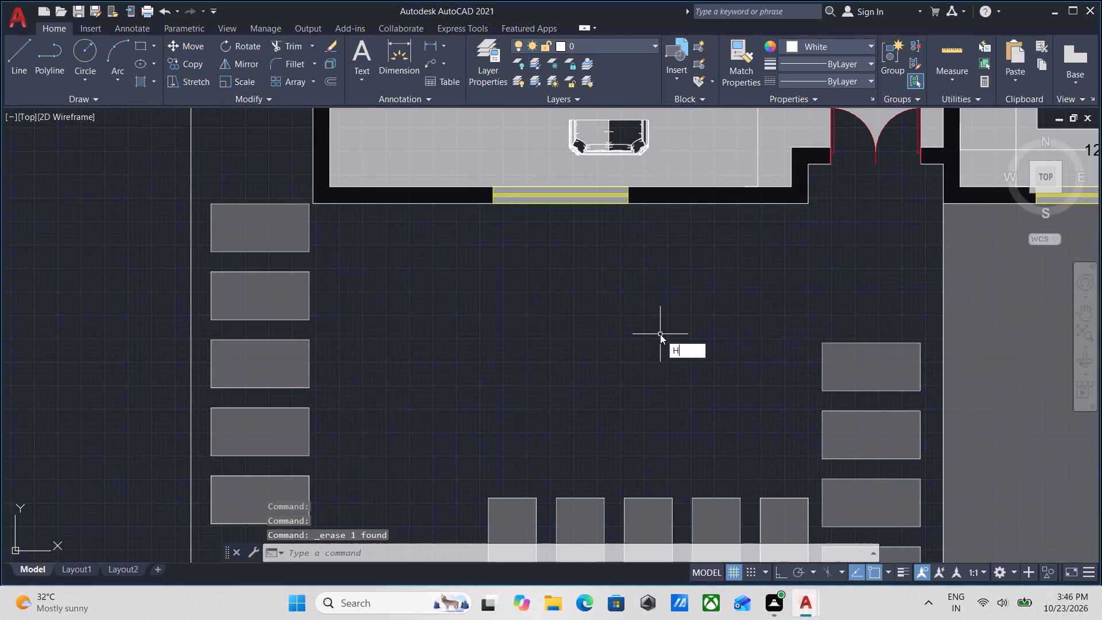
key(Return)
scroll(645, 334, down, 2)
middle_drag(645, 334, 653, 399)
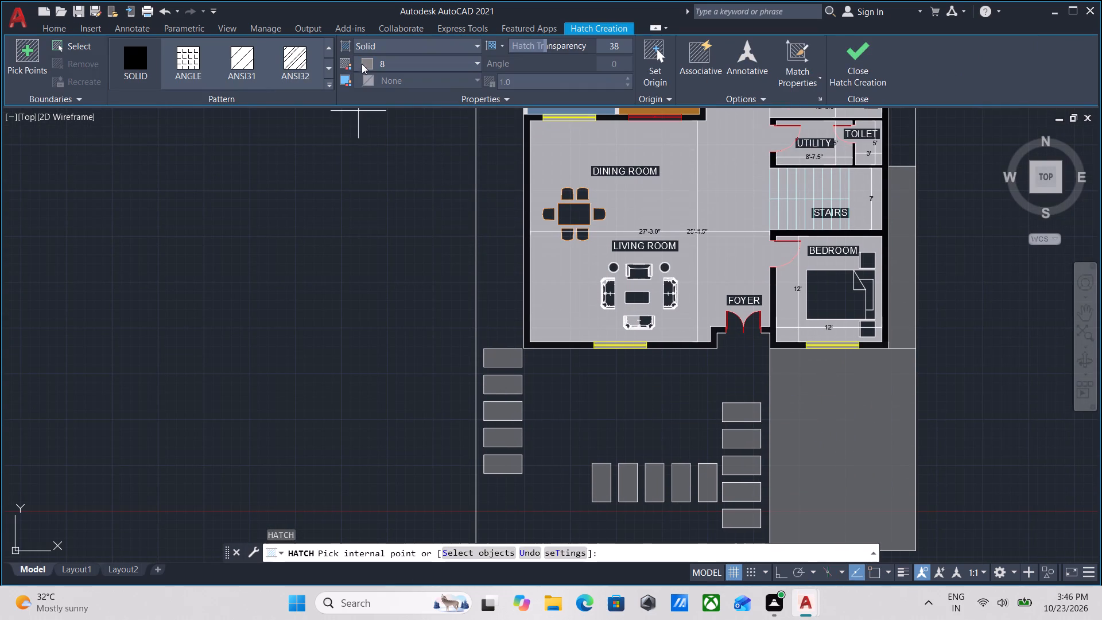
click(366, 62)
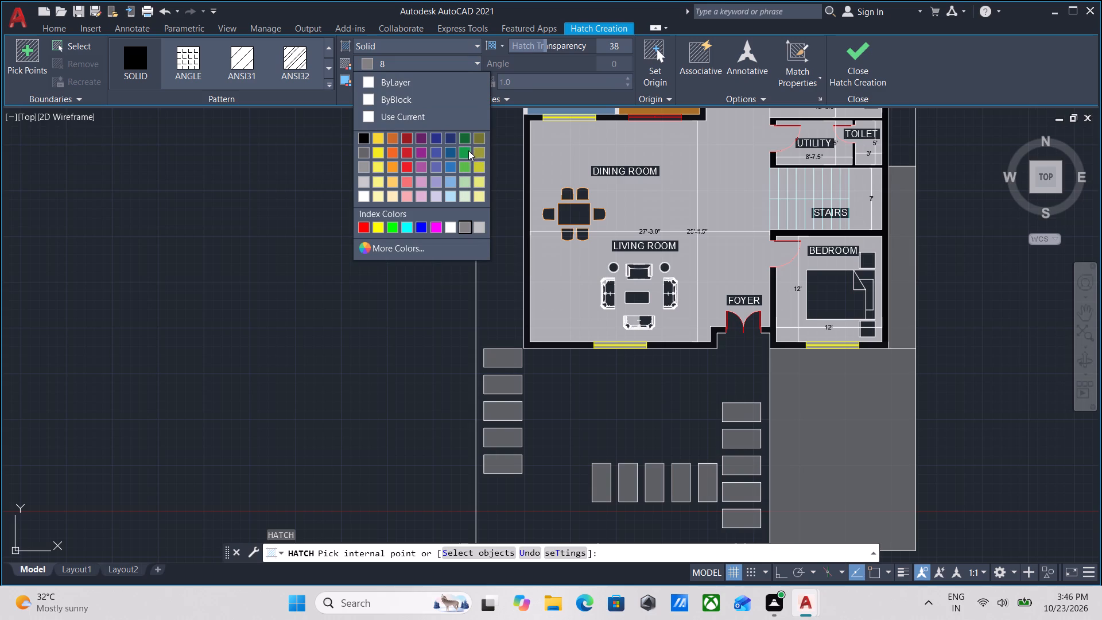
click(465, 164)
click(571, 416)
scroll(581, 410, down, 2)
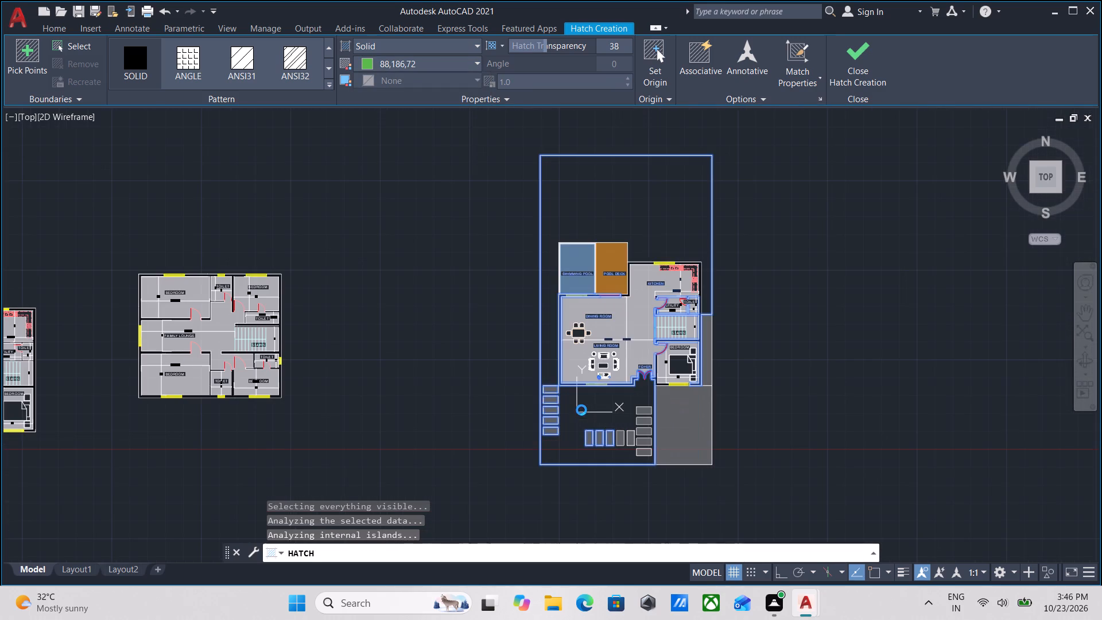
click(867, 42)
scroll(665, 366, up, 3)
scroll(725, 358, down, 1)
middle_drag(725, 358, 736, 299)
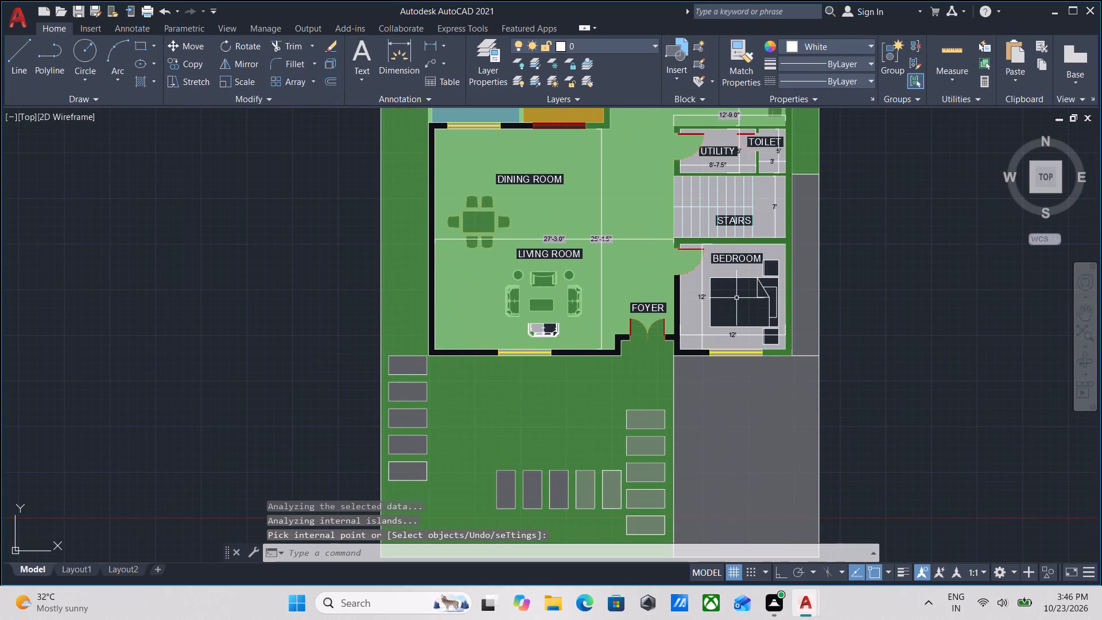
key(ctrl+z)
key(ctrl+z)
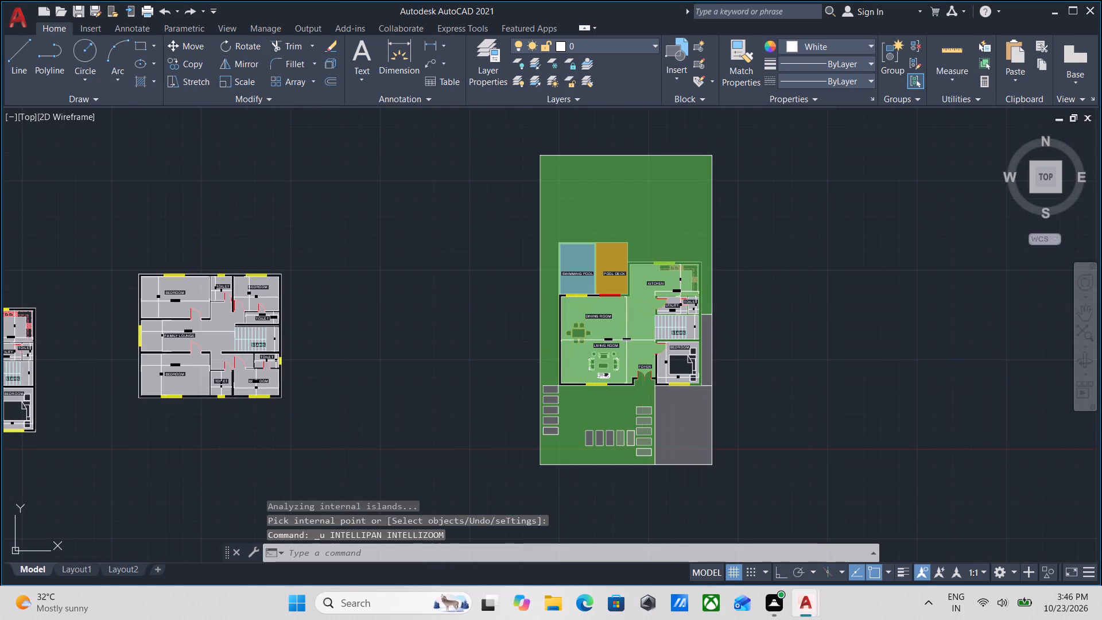
Trace the open ground with lines from the house's east wall around the plot boundary to the driveway, ending at the front wall.
scroll(638, 402, down, 2)
middle_drag(638, 402, 631, 437)
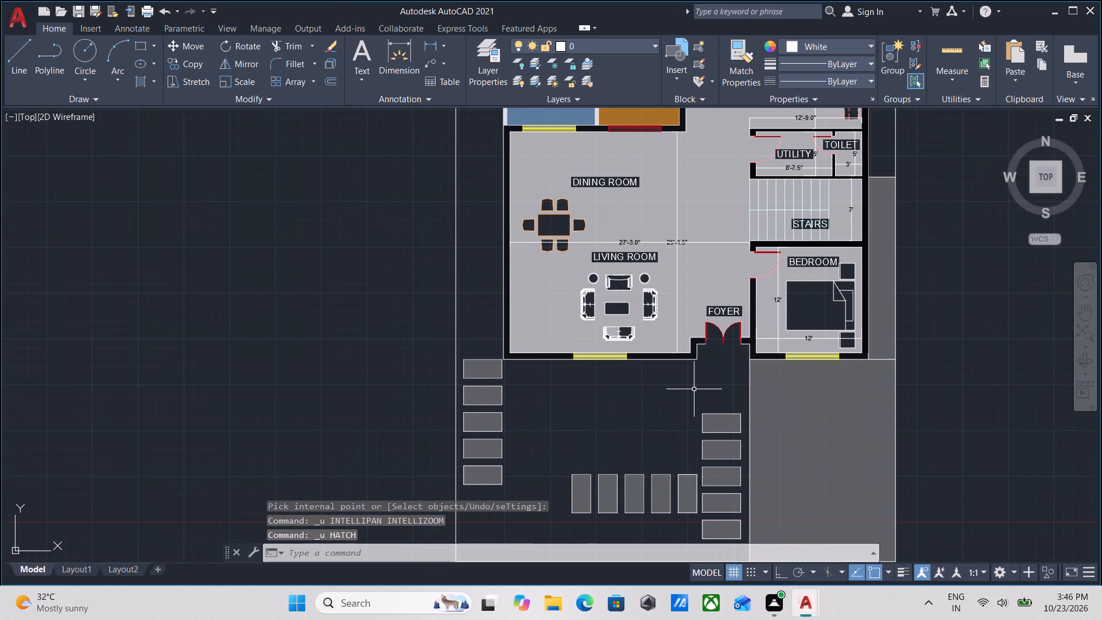
middle_drag(616, 400, 645, 533)
scroll(645, 527, down, 1)
middle_drag(613, 341, 584, 413)
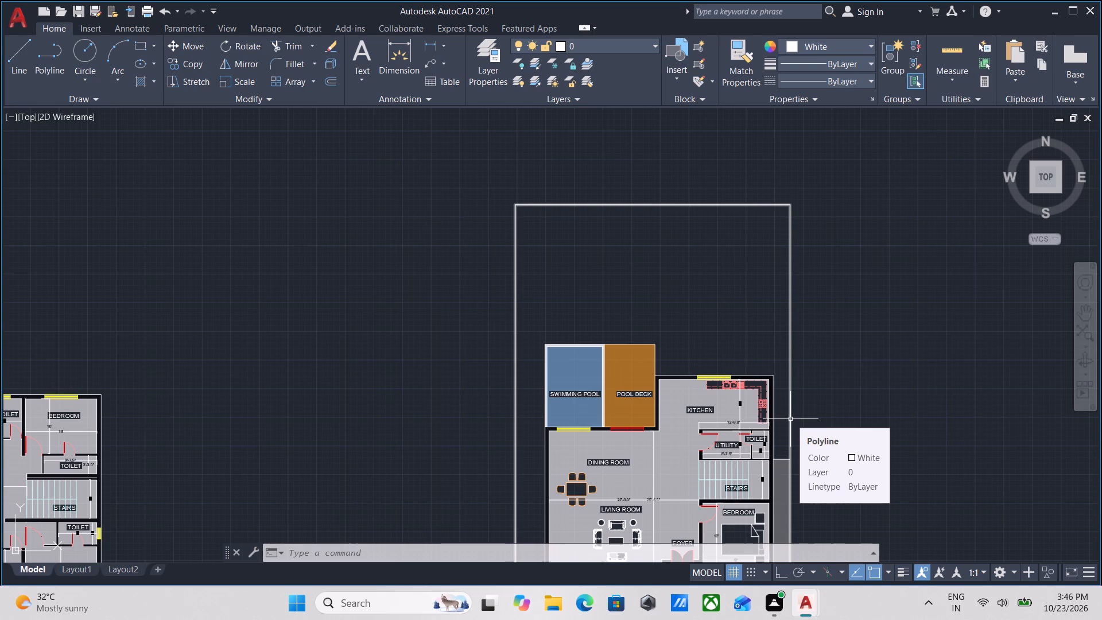
key(l)
key(Return)
scroll(787, 419, up, 2)
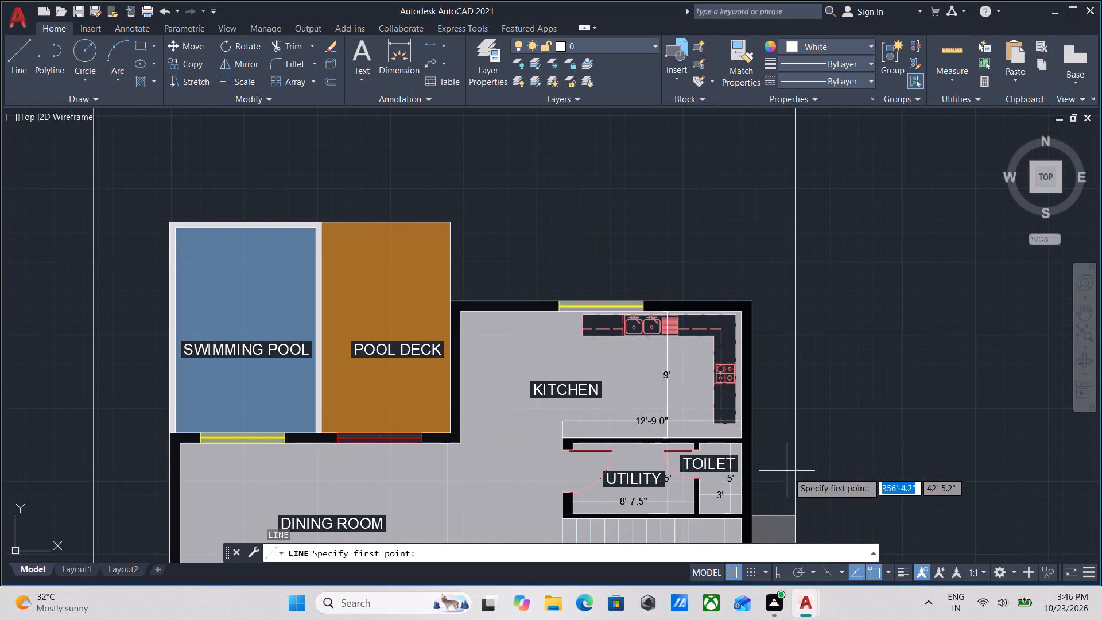
click(754, 516)
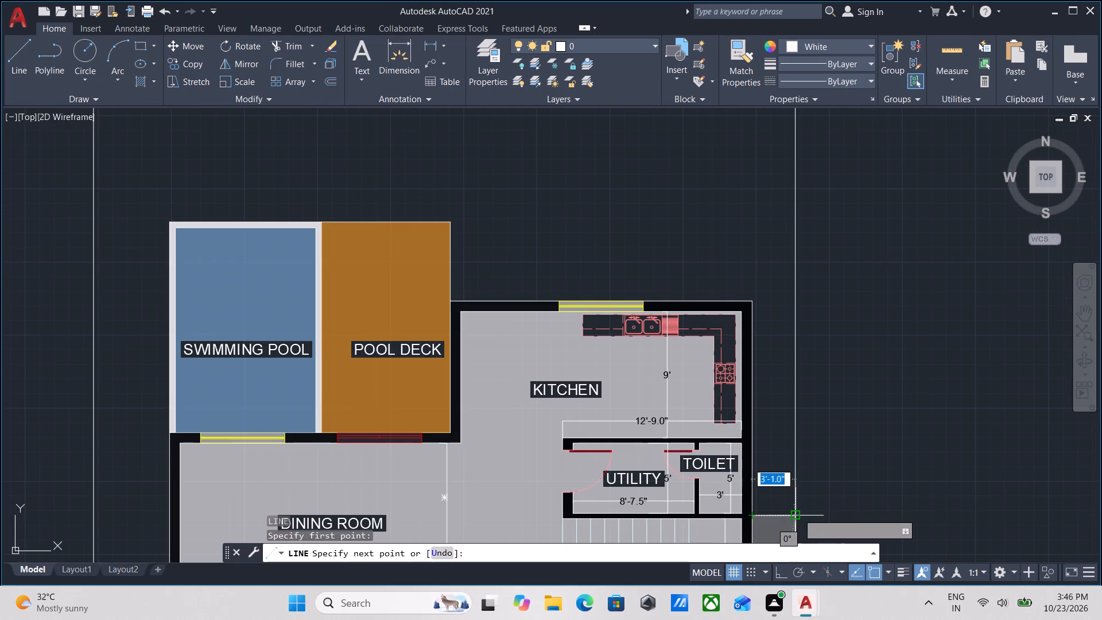
click(798, 513)
middle_drag(801, 208, 795, 461)
scroll(768, 179, down, 1)
middle_drag(767, 186, 787, 312)
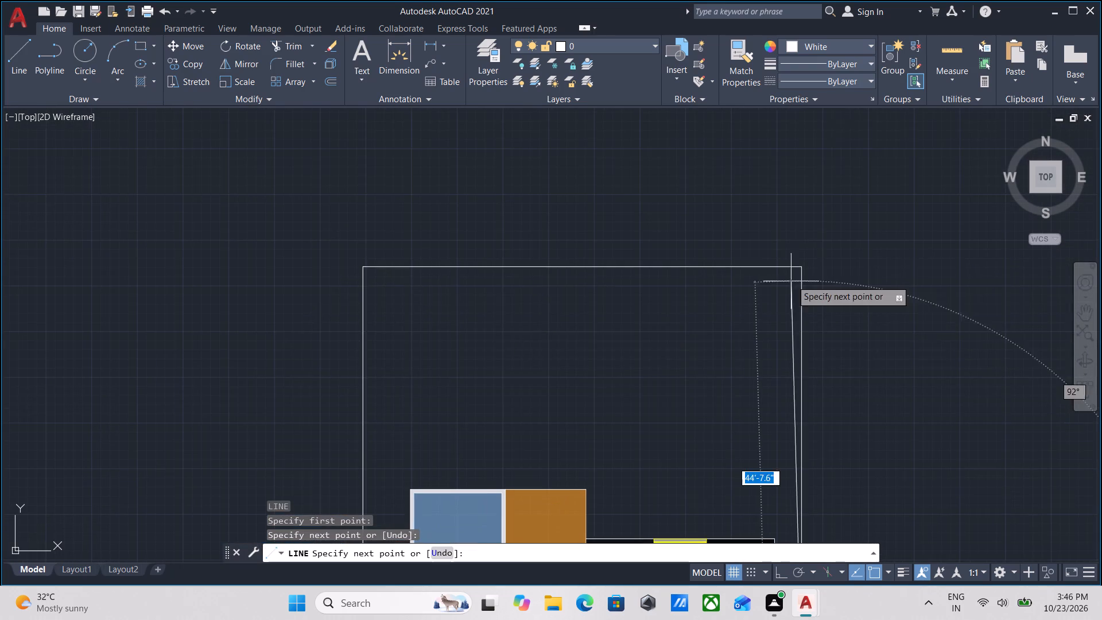
click(804, 266)
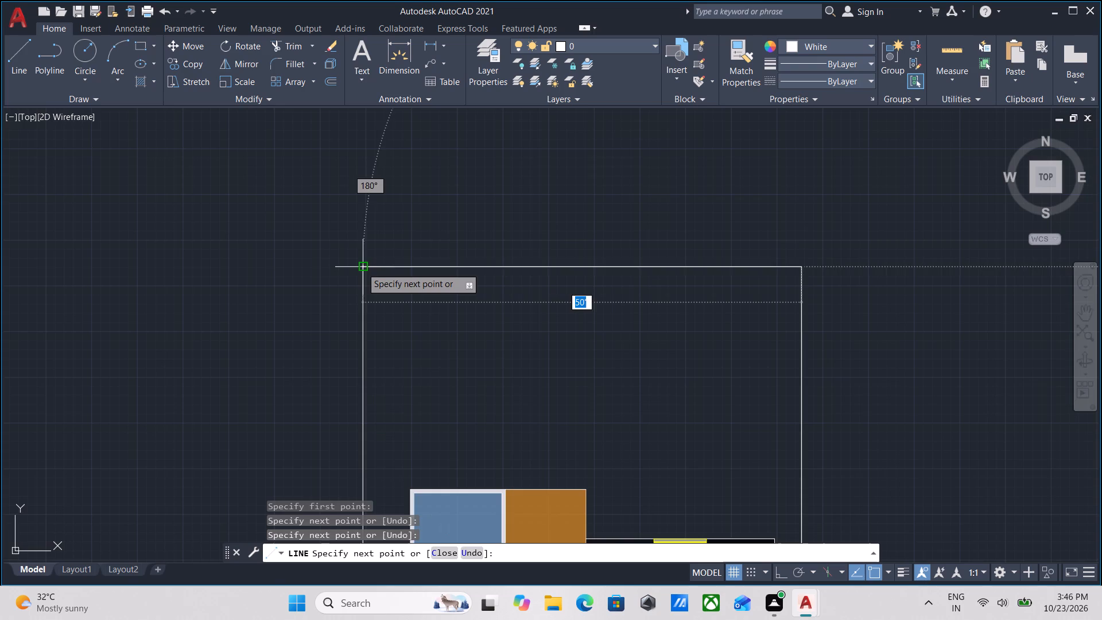
click(362, 268)
scroll(359, 336, down, 1)
middle_drag(359, 337, 395, 85)
scroll(401, 243, down, 2)
middle_drag(396, 269, 399, 238)
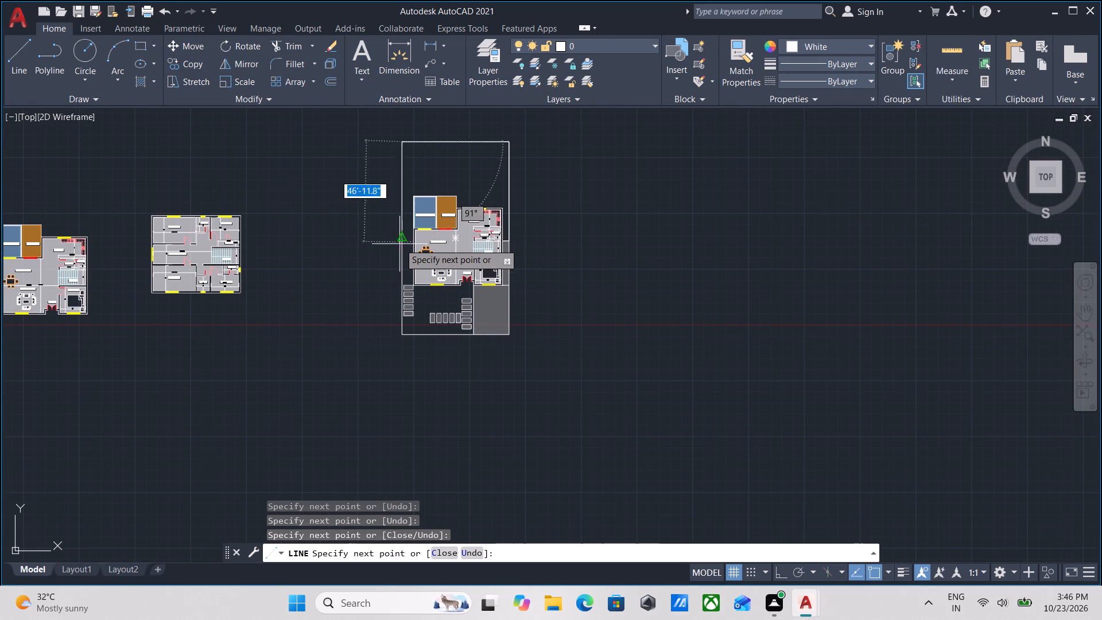
scroll(399, 332, up, 1)
click(399, 332)
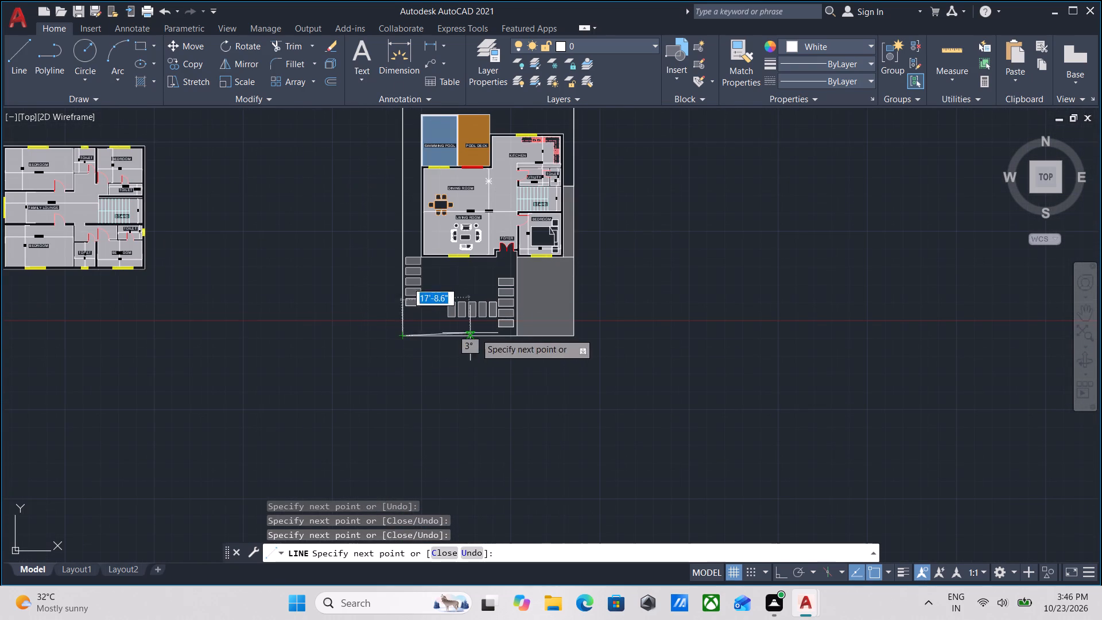
click(513, 334)
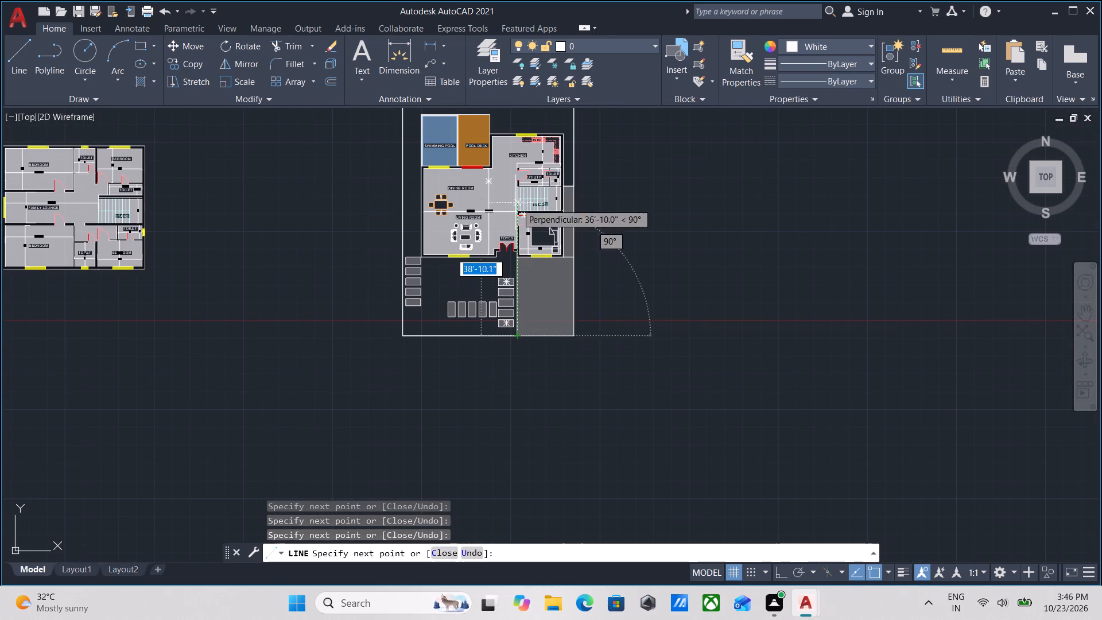
scroll(515, 249, up, 4)
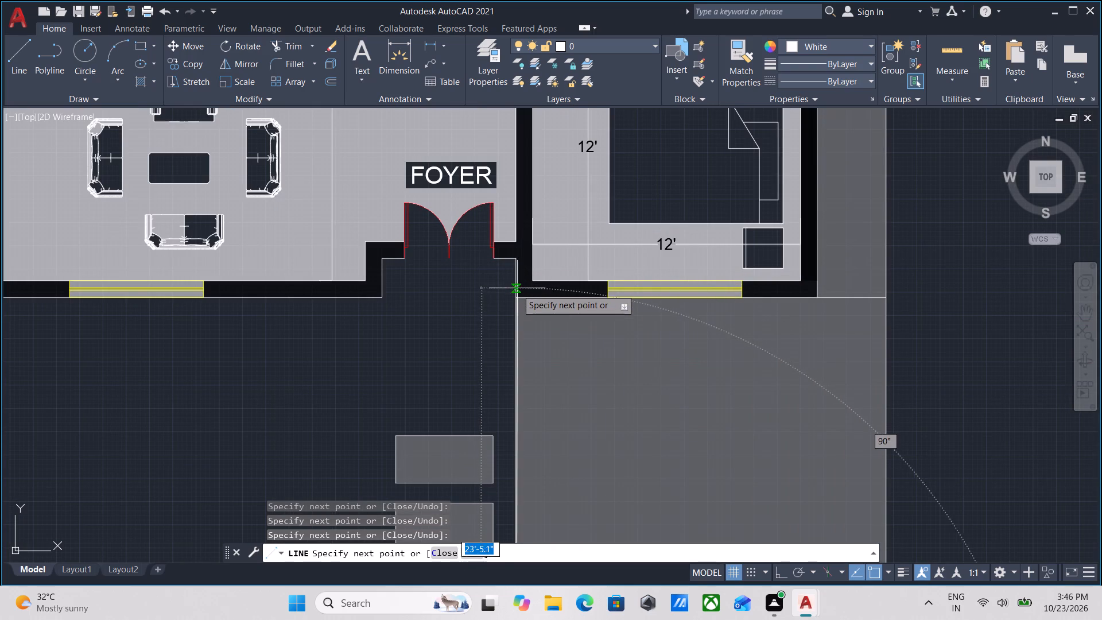
click(513, 298)
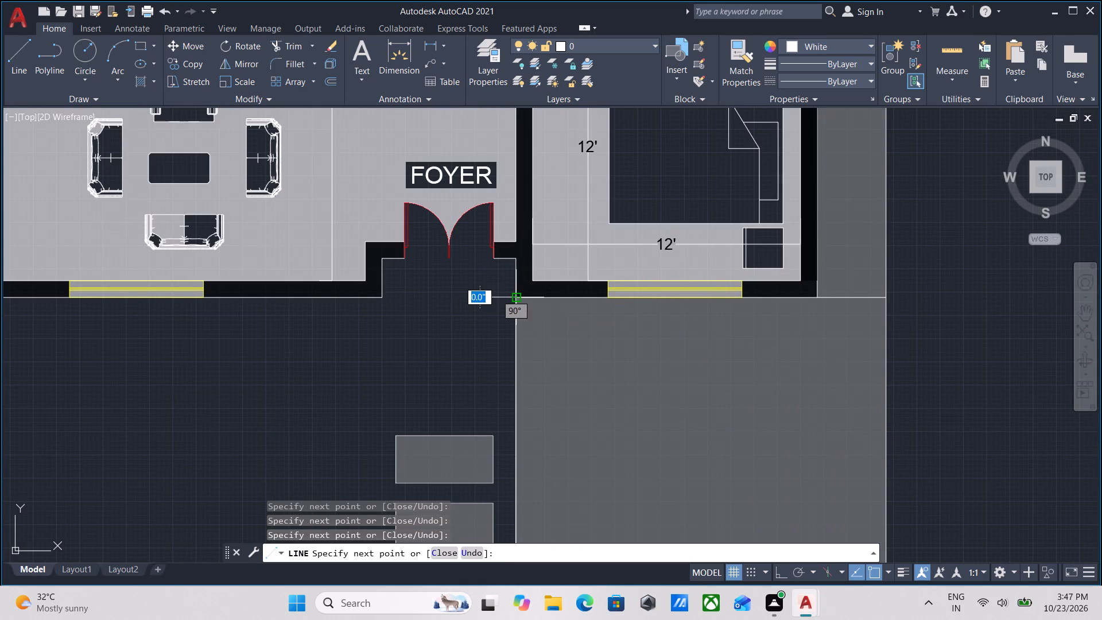
key(Escape)
scroll(513, 298, down, 2)
middle_drag(368, 307, 543, 305)
key(Escape)
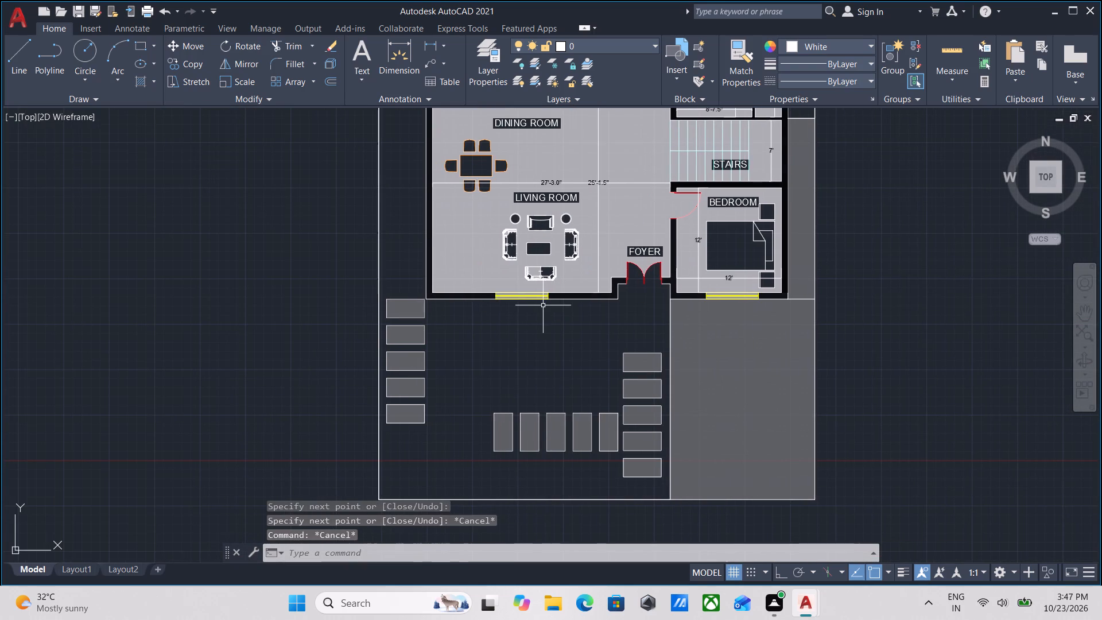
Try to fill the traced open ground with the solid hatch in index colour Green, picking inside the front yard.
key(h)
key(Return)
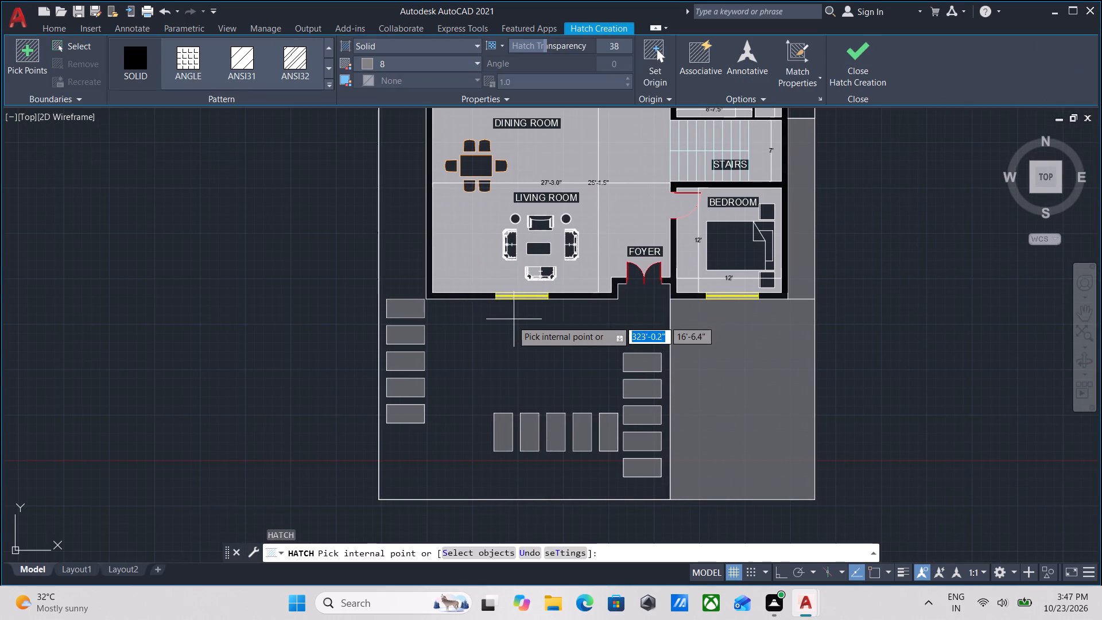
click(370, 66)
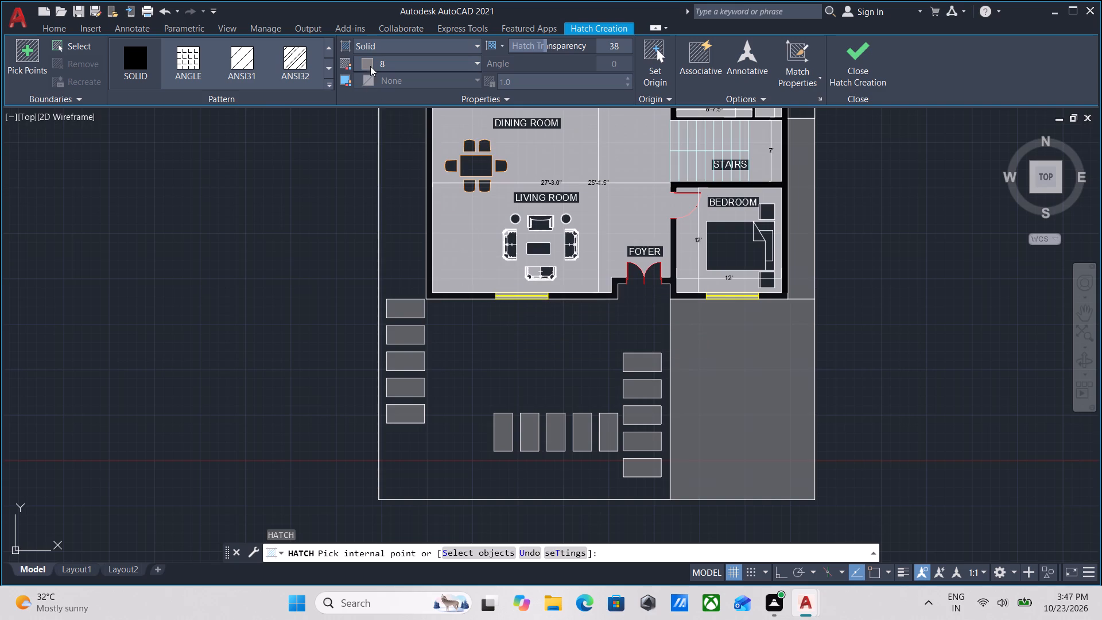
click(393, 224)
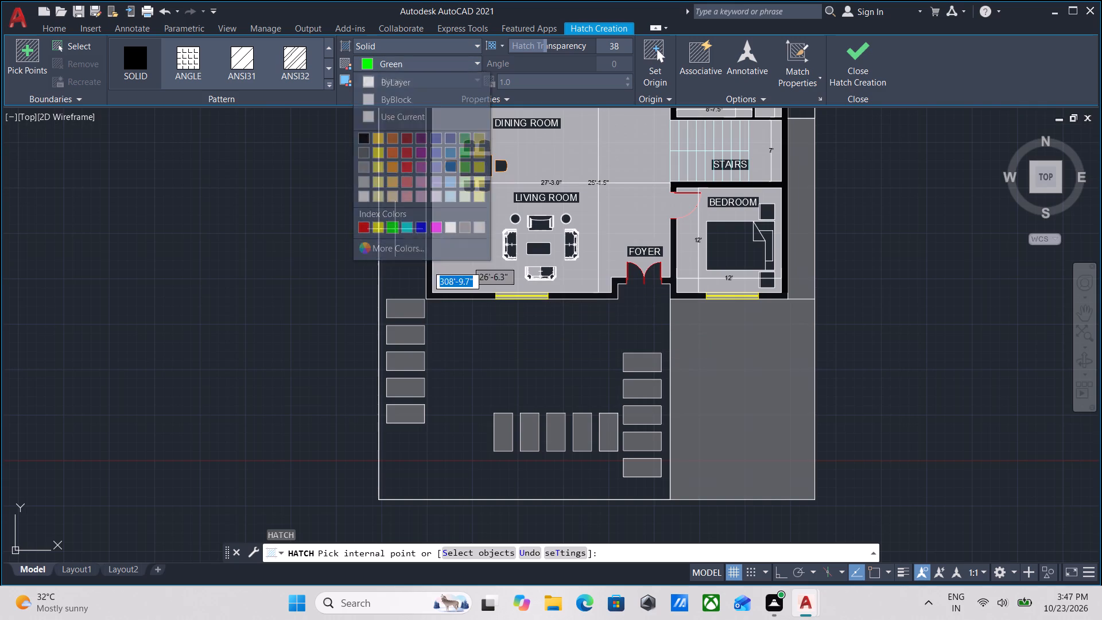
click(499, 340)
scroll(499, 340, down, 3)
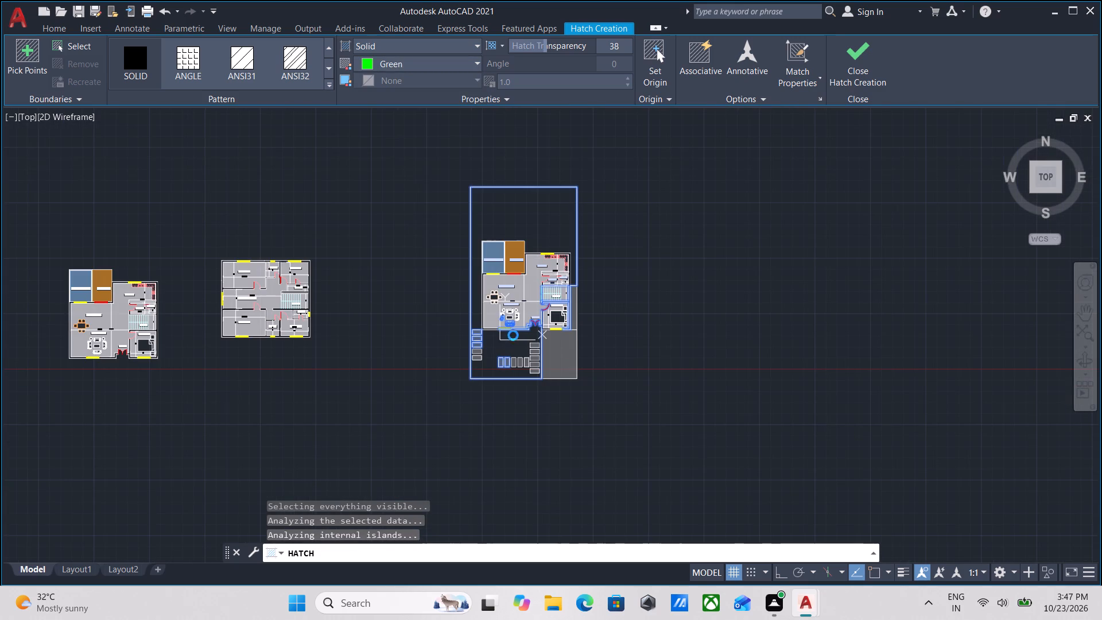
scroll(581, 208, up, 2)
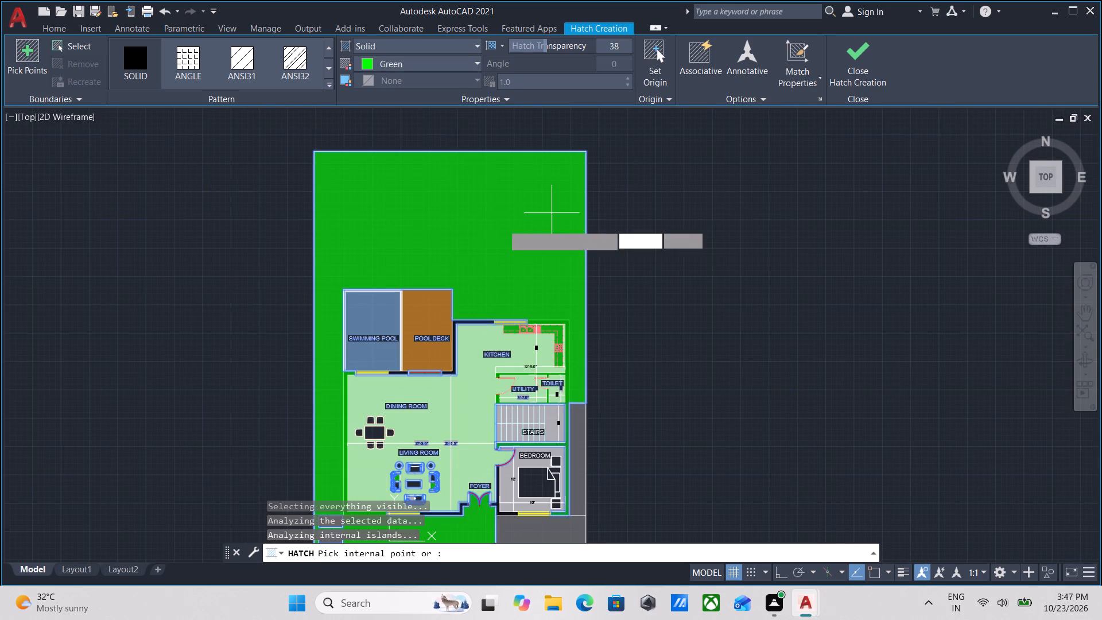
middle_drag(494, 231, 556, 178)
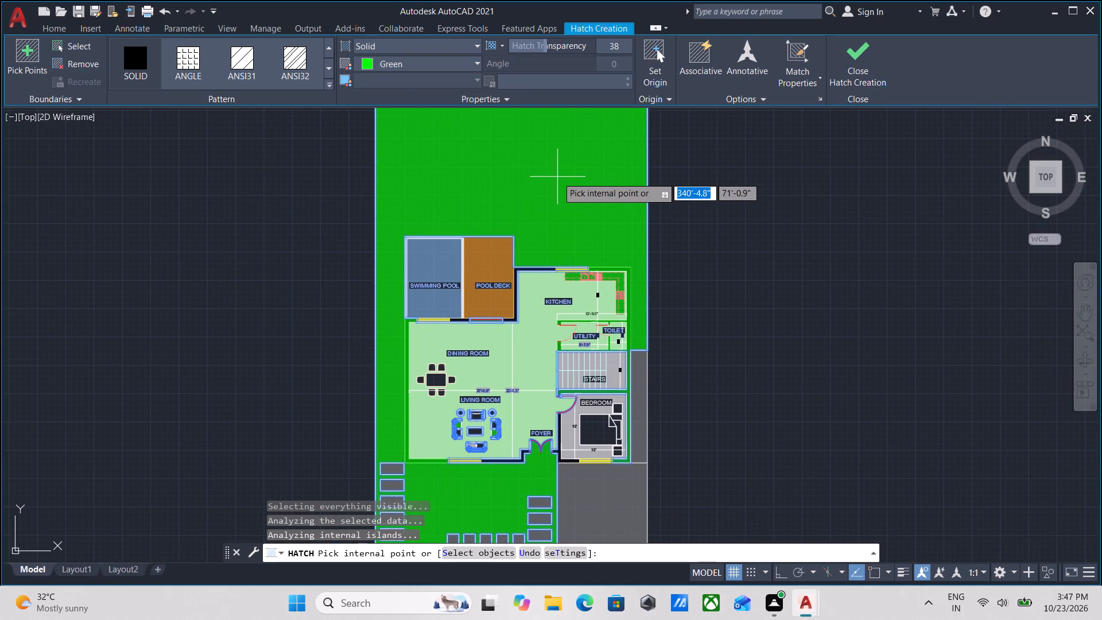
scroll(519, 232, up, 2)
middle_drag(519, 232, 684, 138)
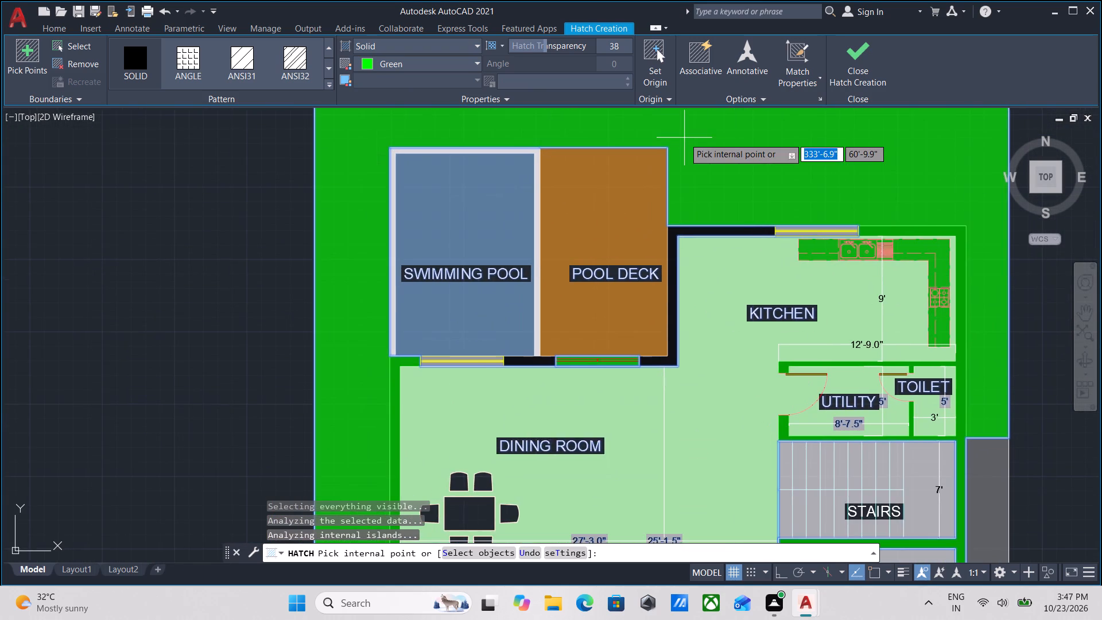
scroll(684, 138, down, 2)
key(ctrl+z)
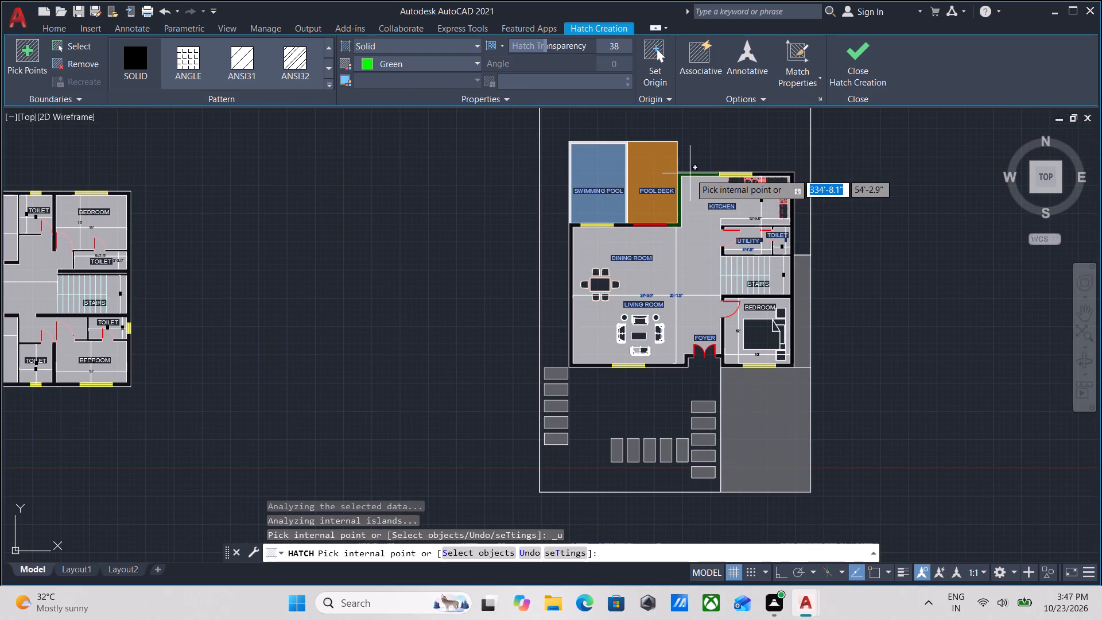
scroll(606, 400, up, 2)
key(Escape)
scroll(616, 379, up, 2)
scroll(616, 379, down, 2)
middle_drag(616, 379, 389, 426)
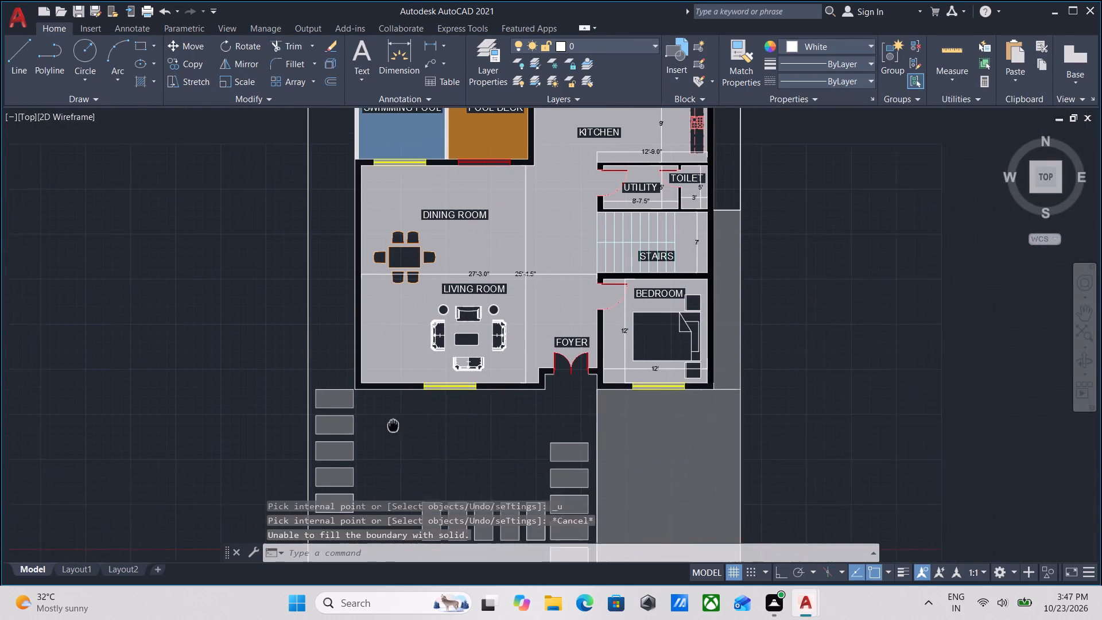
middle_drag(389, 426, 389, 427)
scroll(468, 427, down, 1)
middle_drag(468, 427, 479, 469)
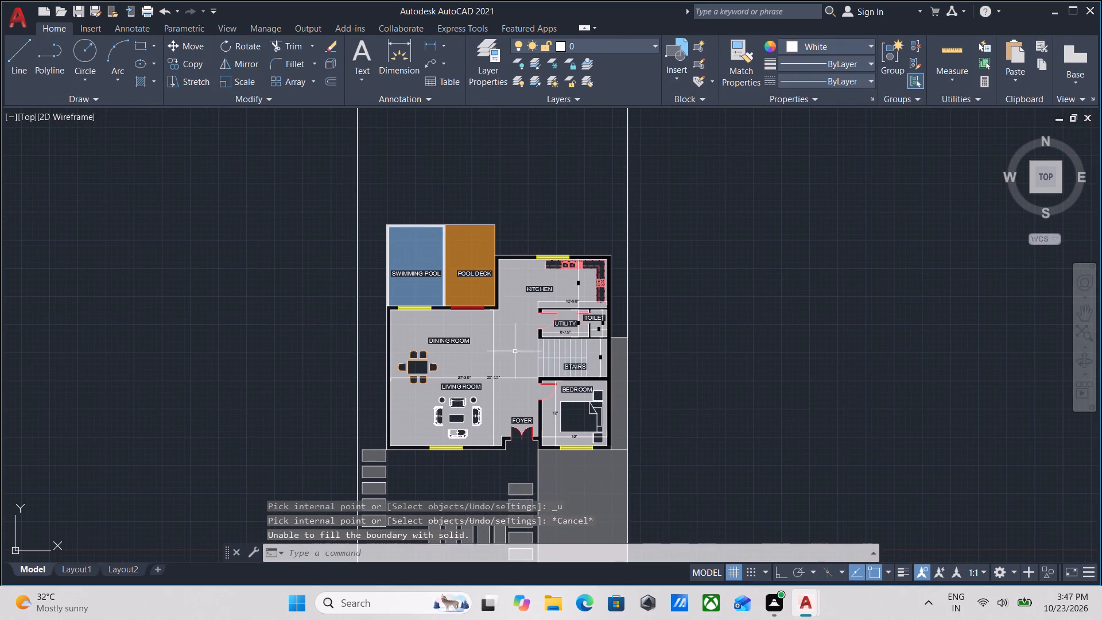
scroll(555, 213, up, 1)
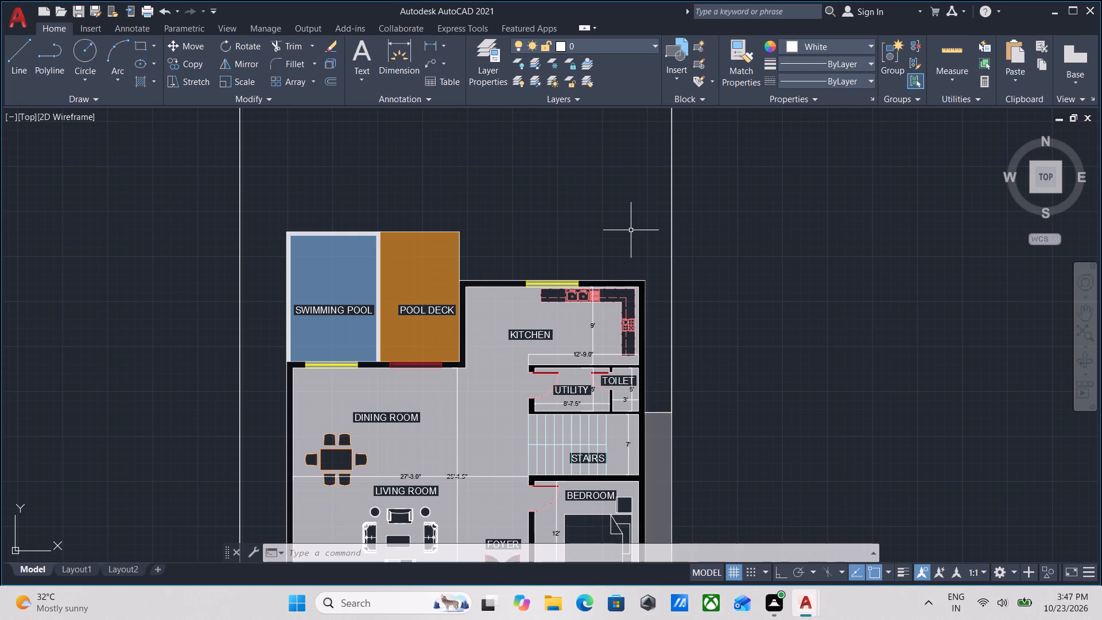
Draw a line about 3'-1" long from the kitchen's north-east outer corner to the plot's east boundary.
scroll(759, 302, down, 1)
scroll(653, 285, up, 2)
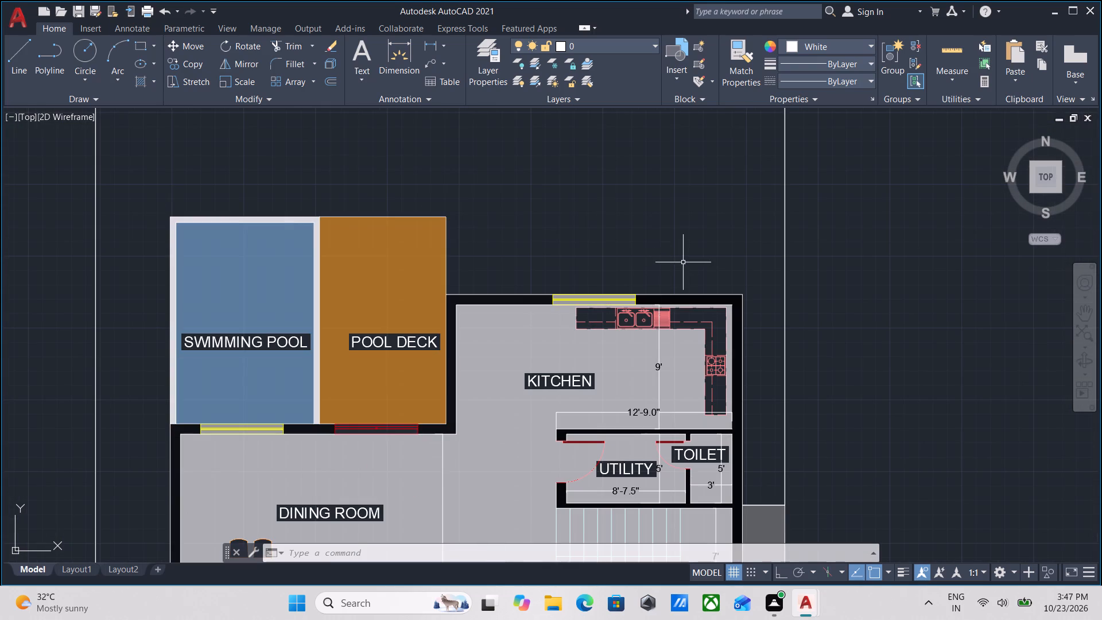
key(l)
key(Return)
click(747, 296)
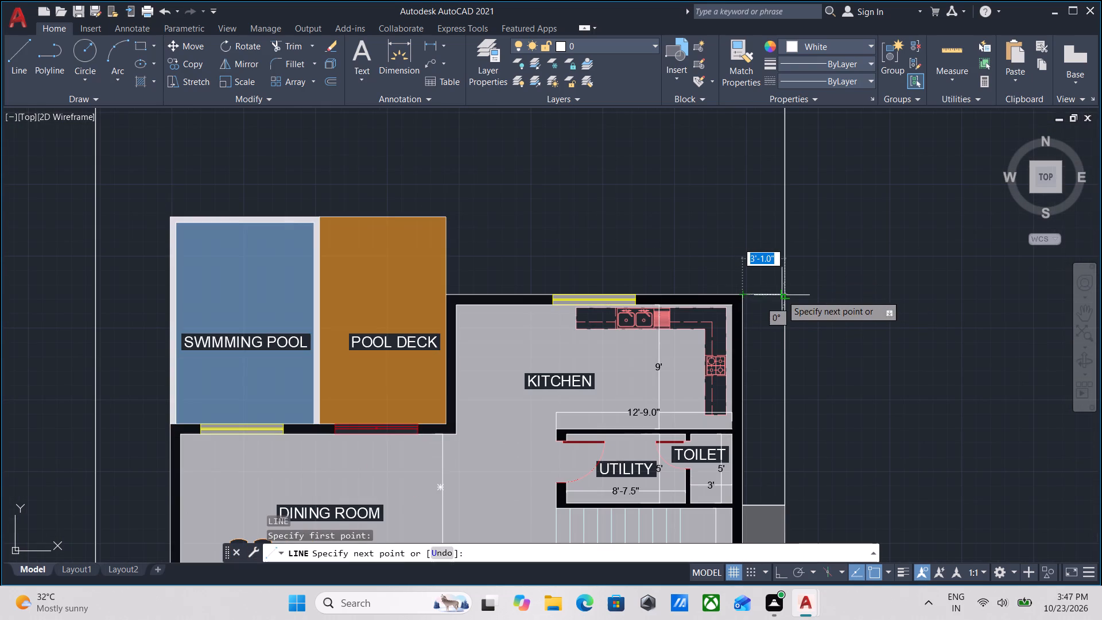
click(785, 295)
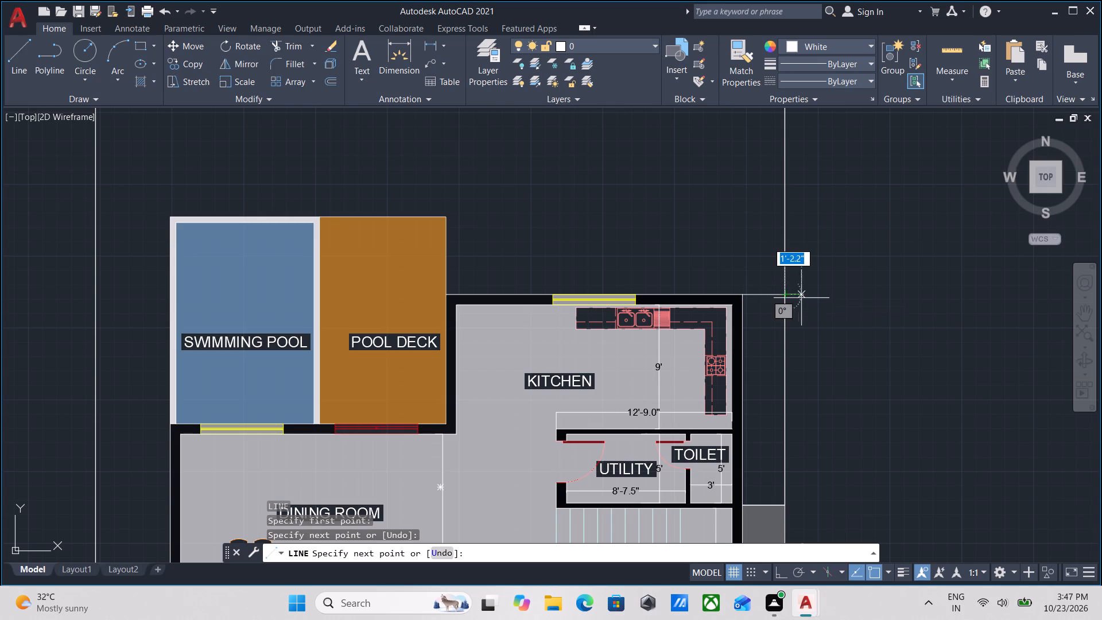
key(Escape)
key(Escape)
key(Escape)
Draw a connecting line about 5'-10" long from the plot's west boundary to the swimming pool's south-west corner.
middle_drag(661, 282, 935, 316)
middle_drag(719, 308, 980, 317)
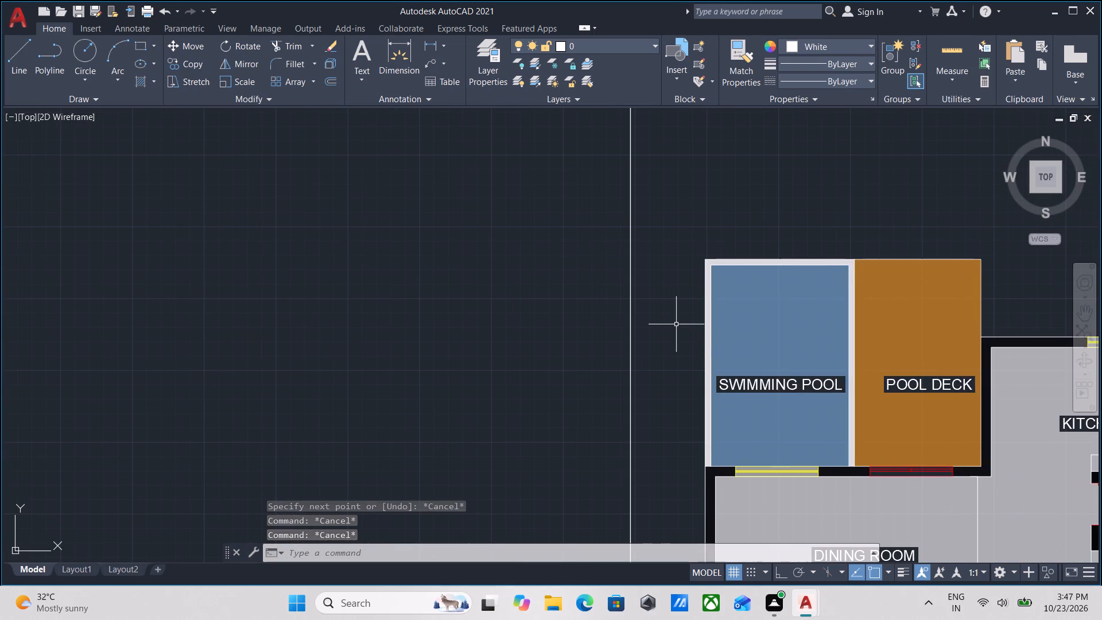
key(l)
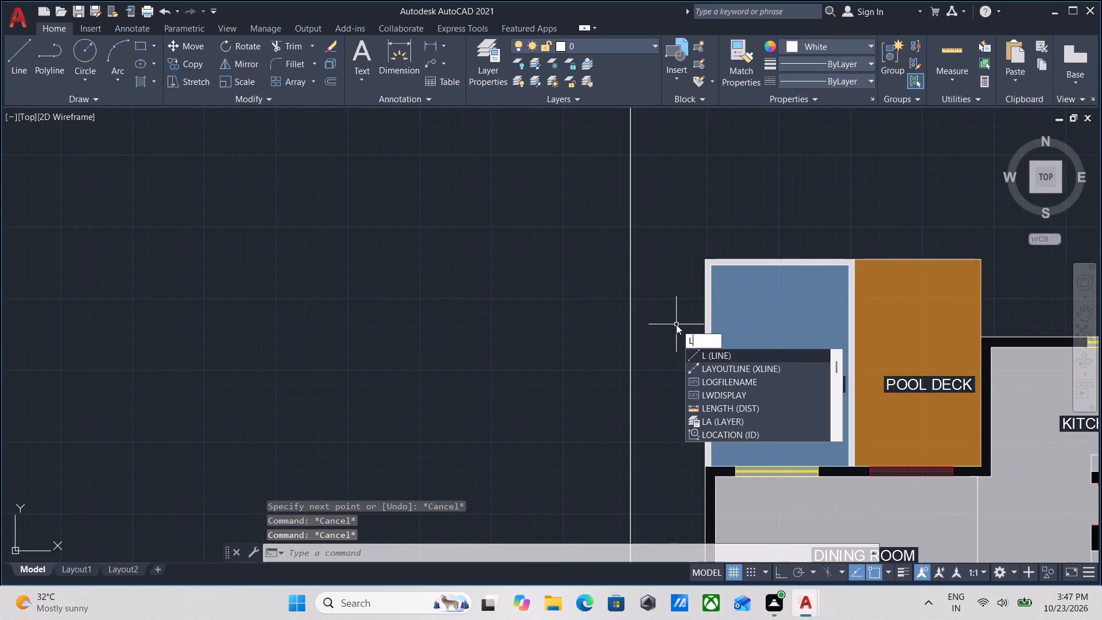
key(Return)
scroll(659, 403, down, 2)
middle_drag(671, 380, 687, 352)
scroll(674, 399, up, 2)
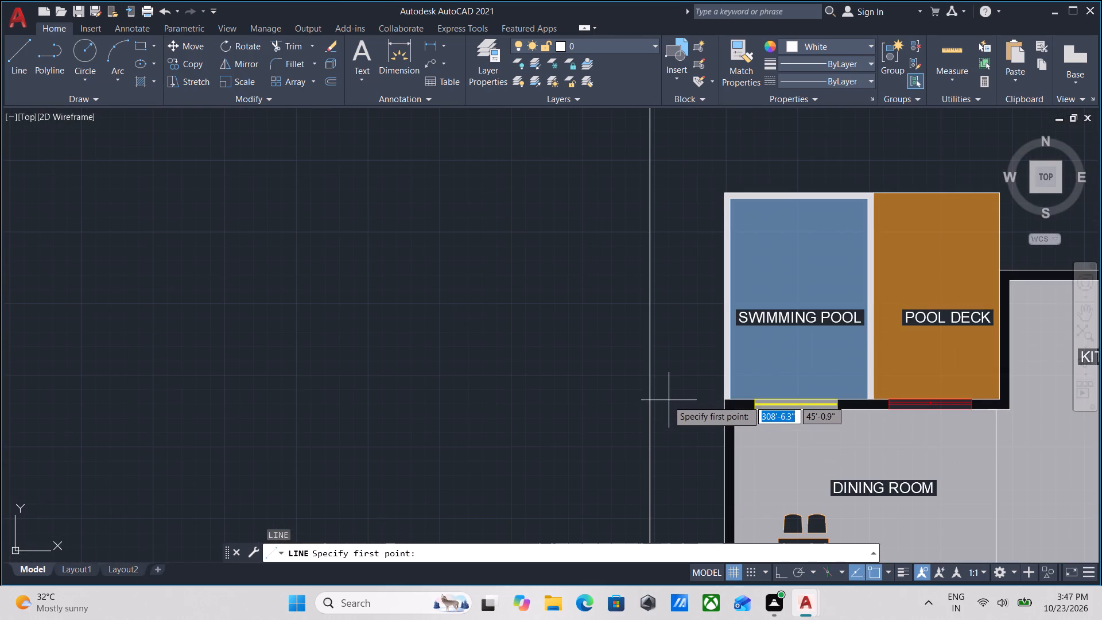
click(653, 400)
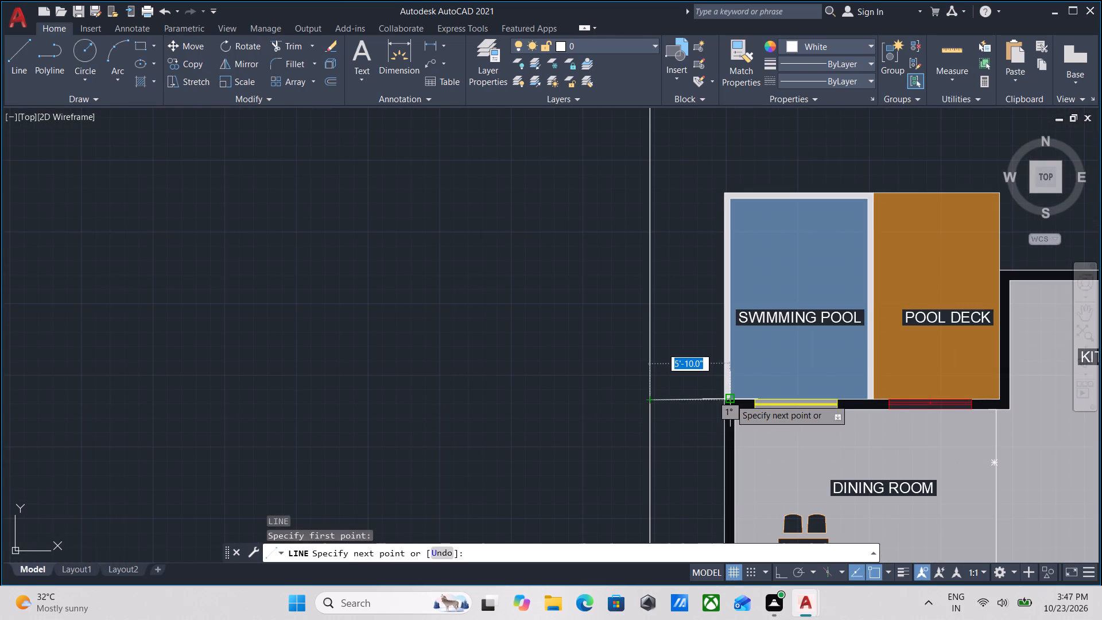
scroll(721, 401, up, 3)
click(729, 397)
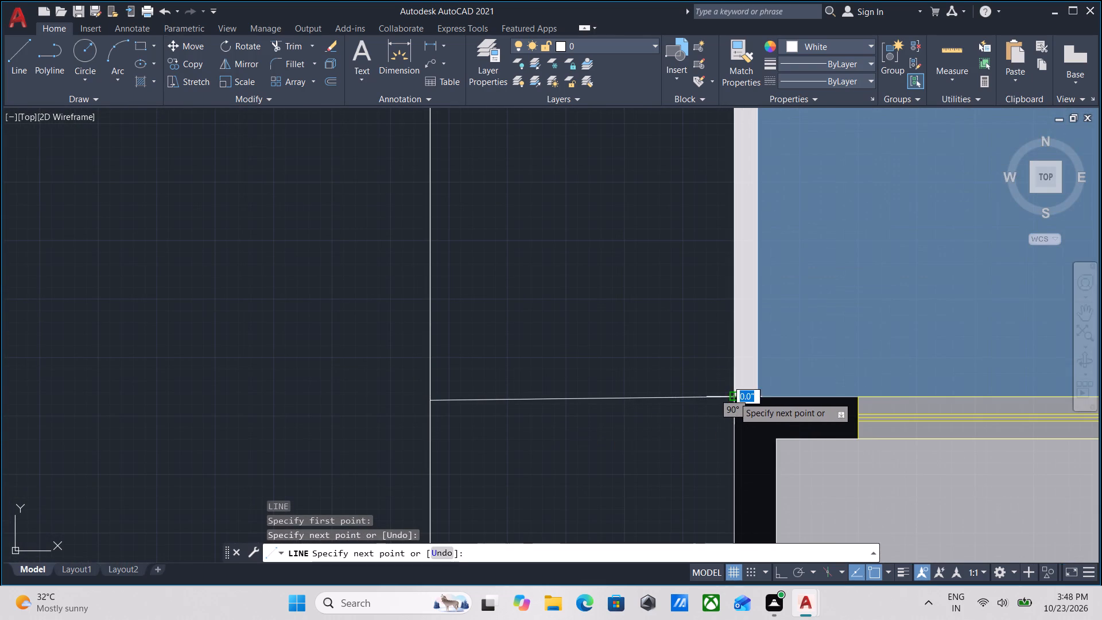
Trace lines around the pool's west and north edges and the deck's outer edge to the kitchen's north-east corner.
scroll(726, 238, down, 1)
middle_drag(726, 238, 707, 498)
scroll(699, 246, down, 1)
middle_drag(699, 270, 689, 510)
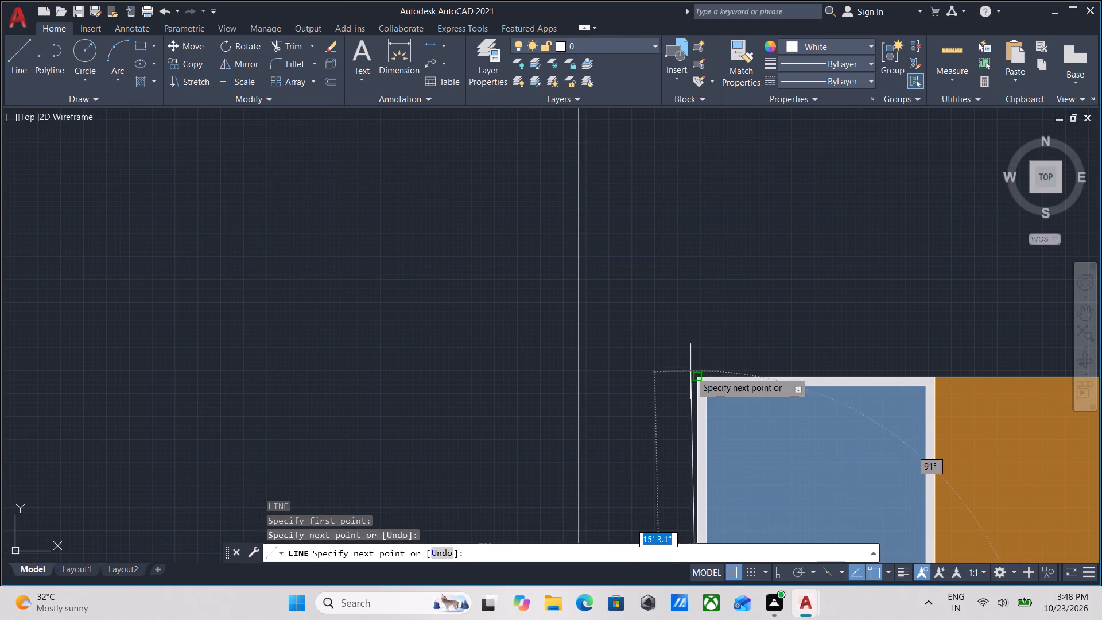
click(698, 377)
middle_drag(1004, 378, 432, 398)
scroll(712, 400, down, 1)
middle_drag(712, 400, 289, 404)
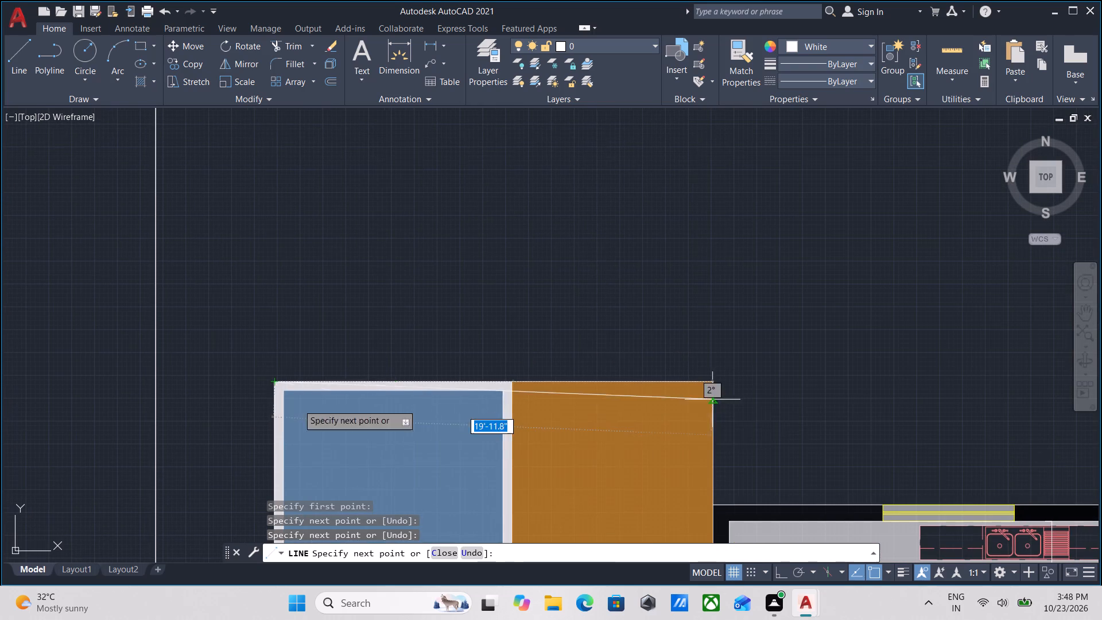
click(714, 383)
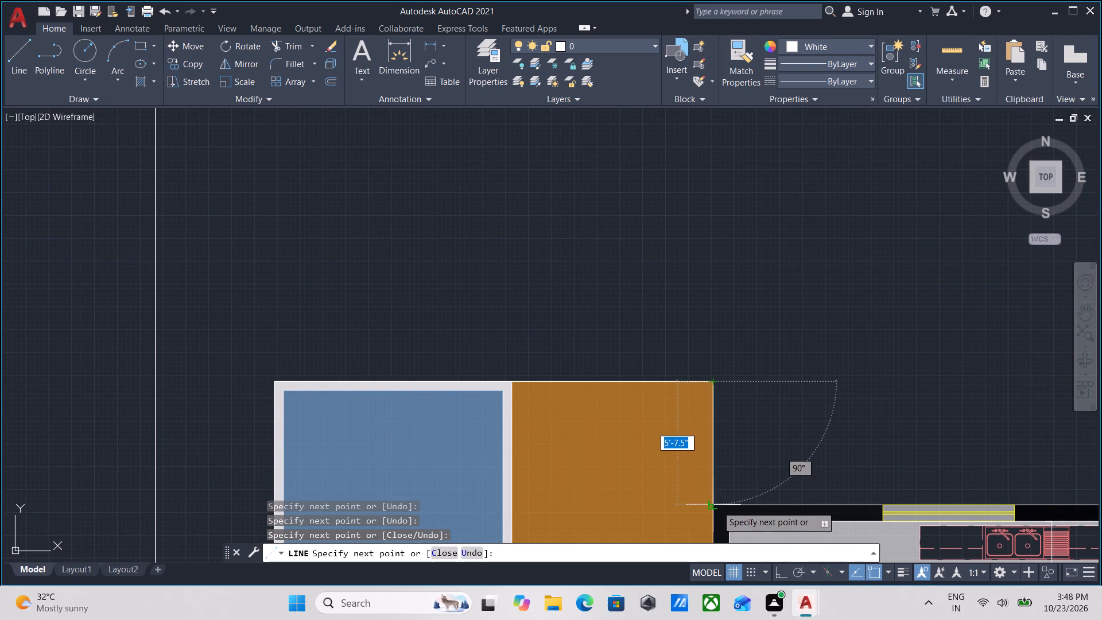
click(716, 503)
middle_drag(784, 502, 416, 471)
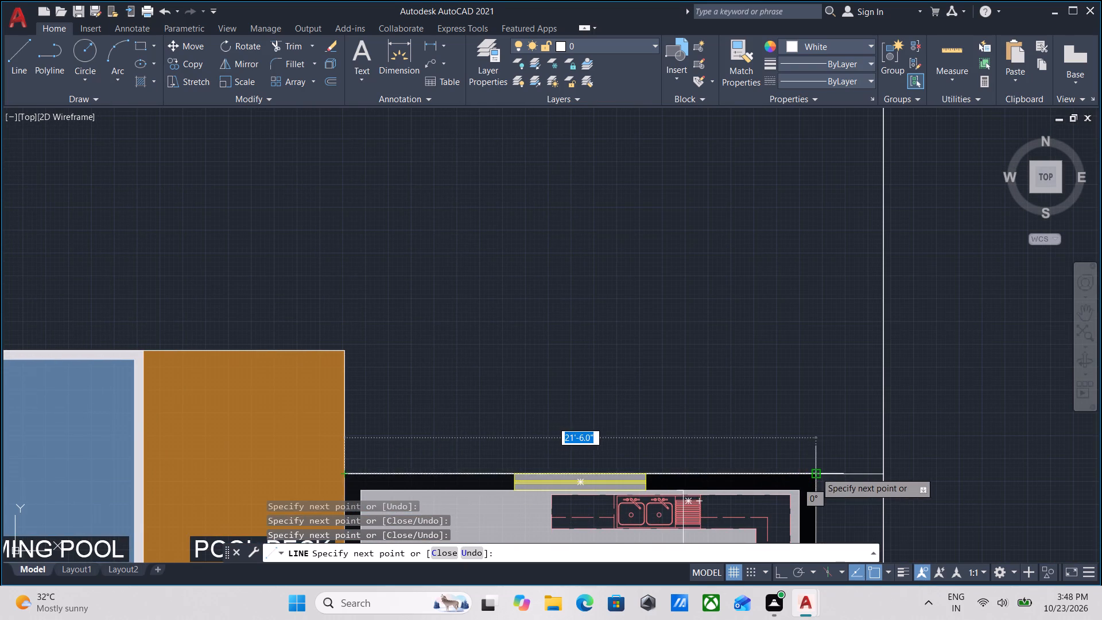
click(818, 473)
key(Escape)
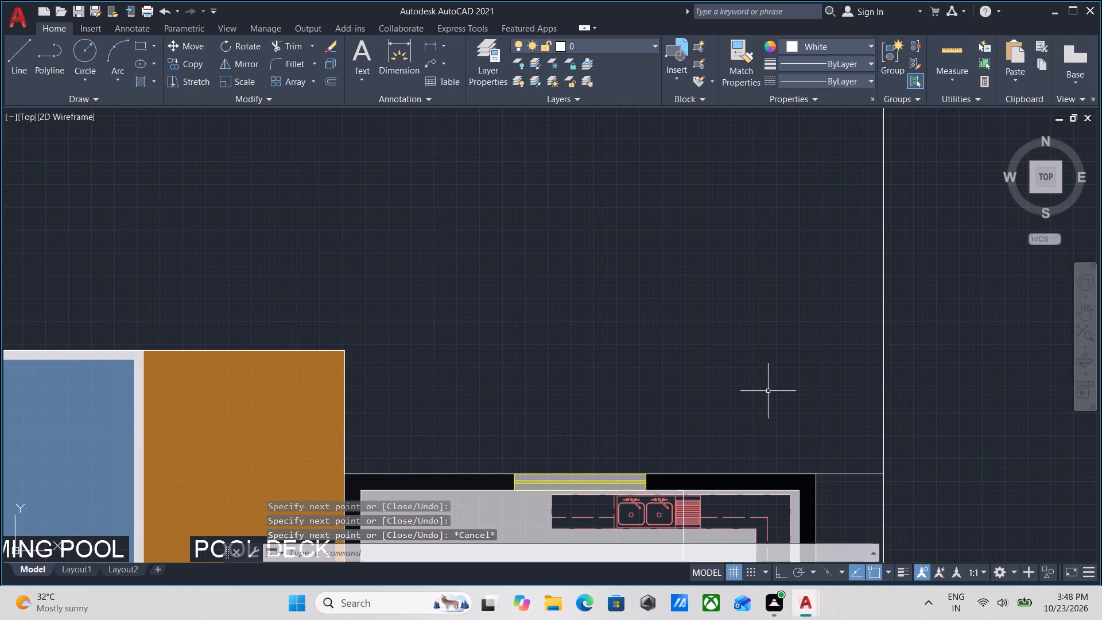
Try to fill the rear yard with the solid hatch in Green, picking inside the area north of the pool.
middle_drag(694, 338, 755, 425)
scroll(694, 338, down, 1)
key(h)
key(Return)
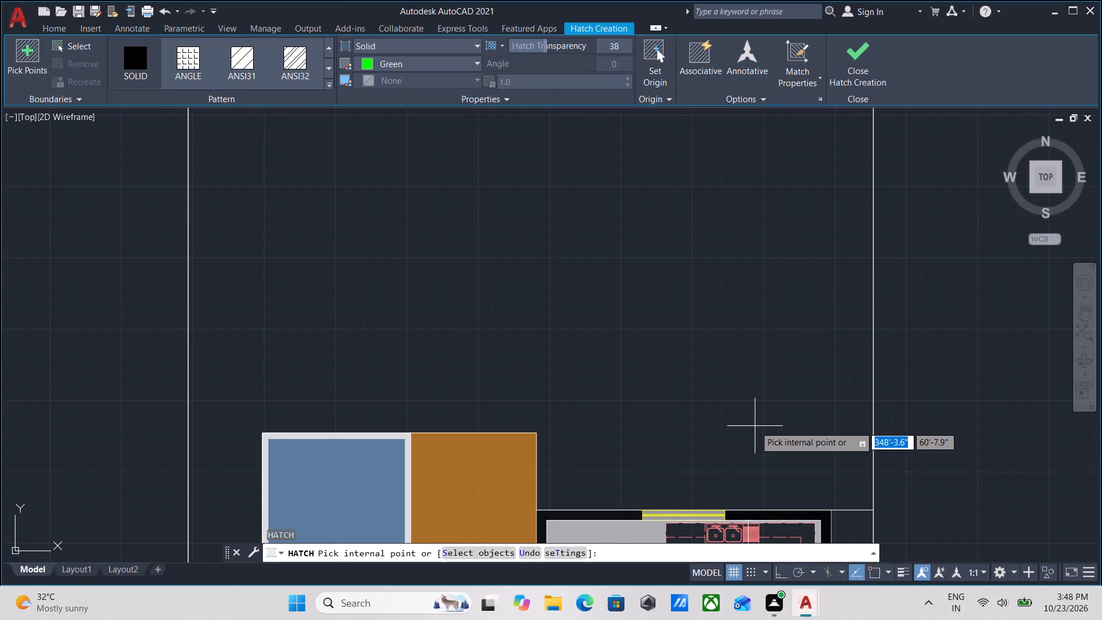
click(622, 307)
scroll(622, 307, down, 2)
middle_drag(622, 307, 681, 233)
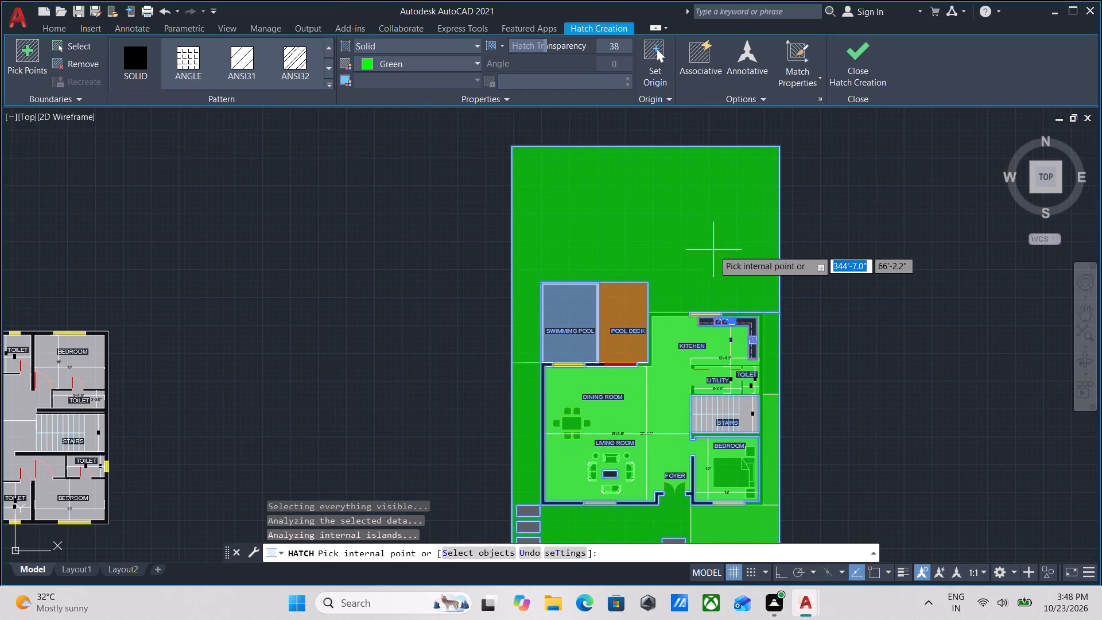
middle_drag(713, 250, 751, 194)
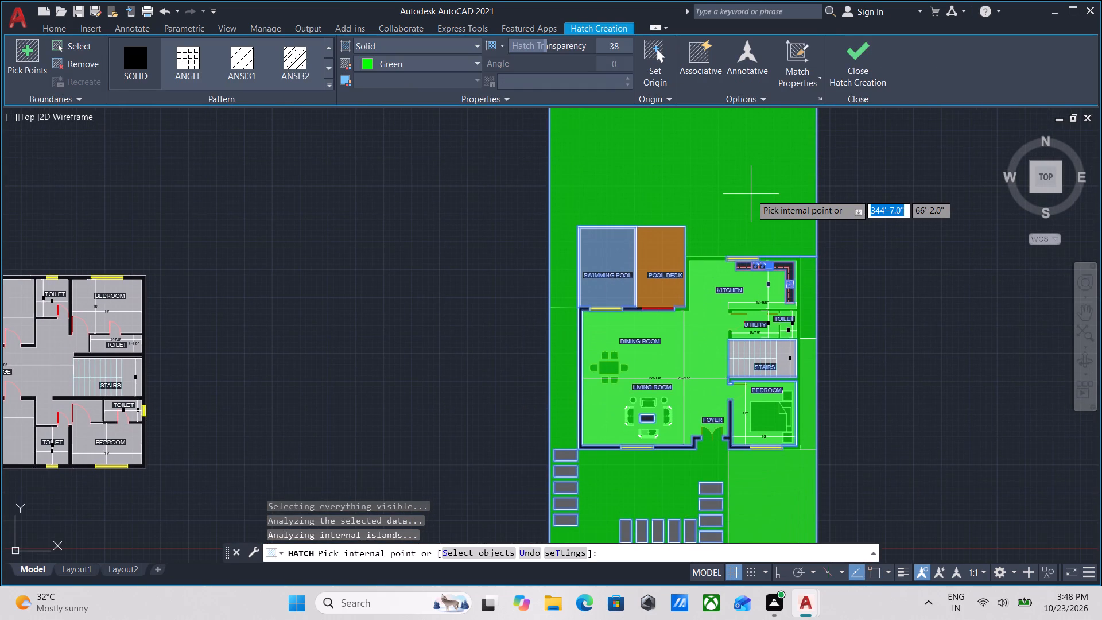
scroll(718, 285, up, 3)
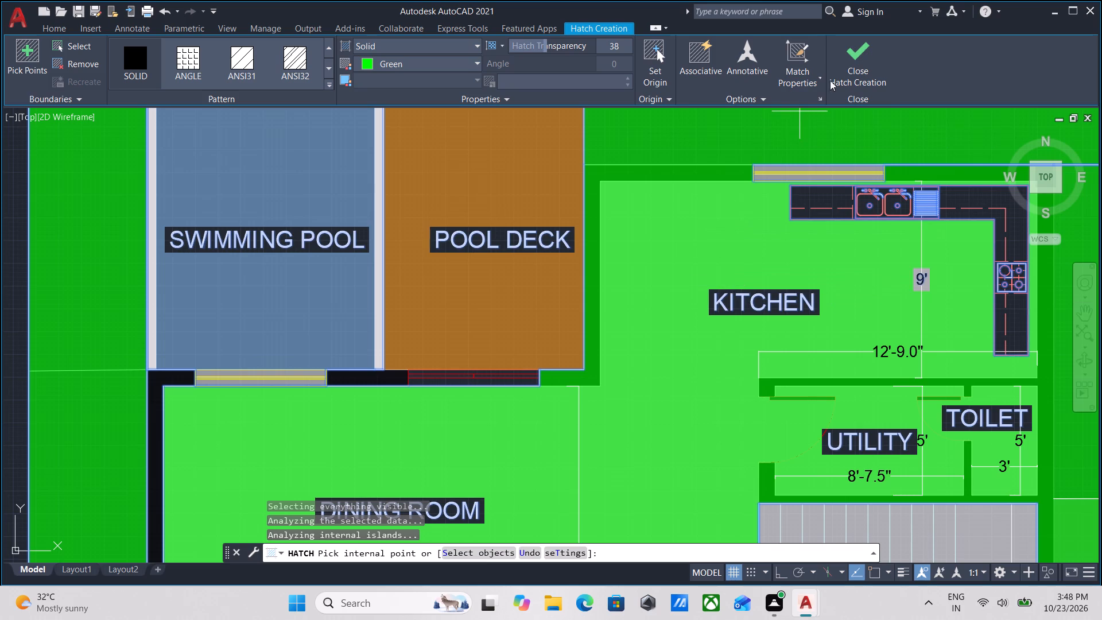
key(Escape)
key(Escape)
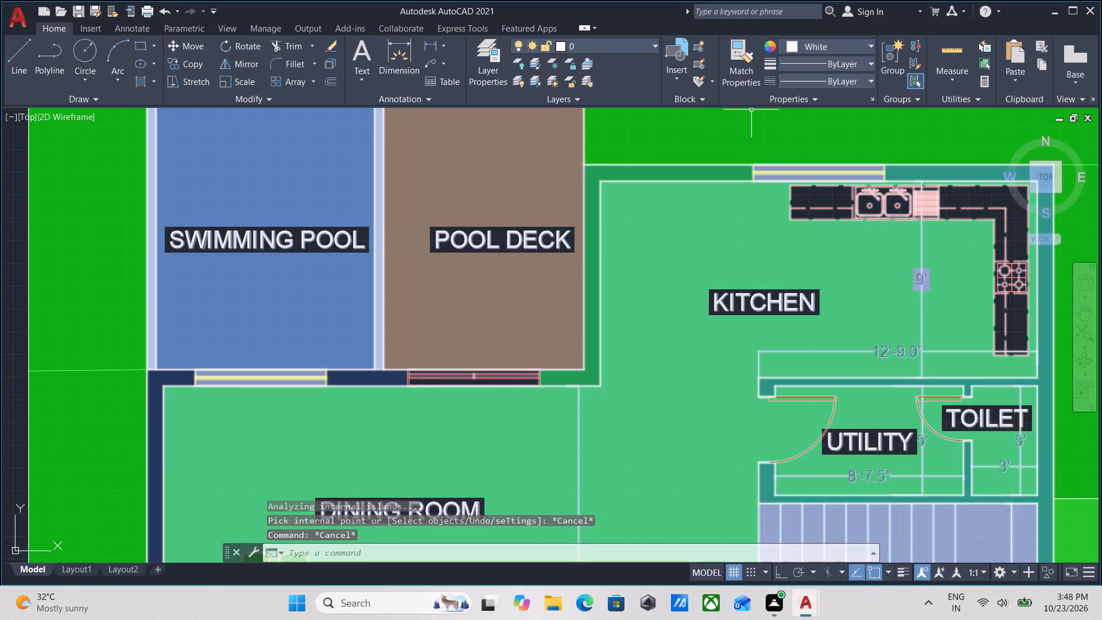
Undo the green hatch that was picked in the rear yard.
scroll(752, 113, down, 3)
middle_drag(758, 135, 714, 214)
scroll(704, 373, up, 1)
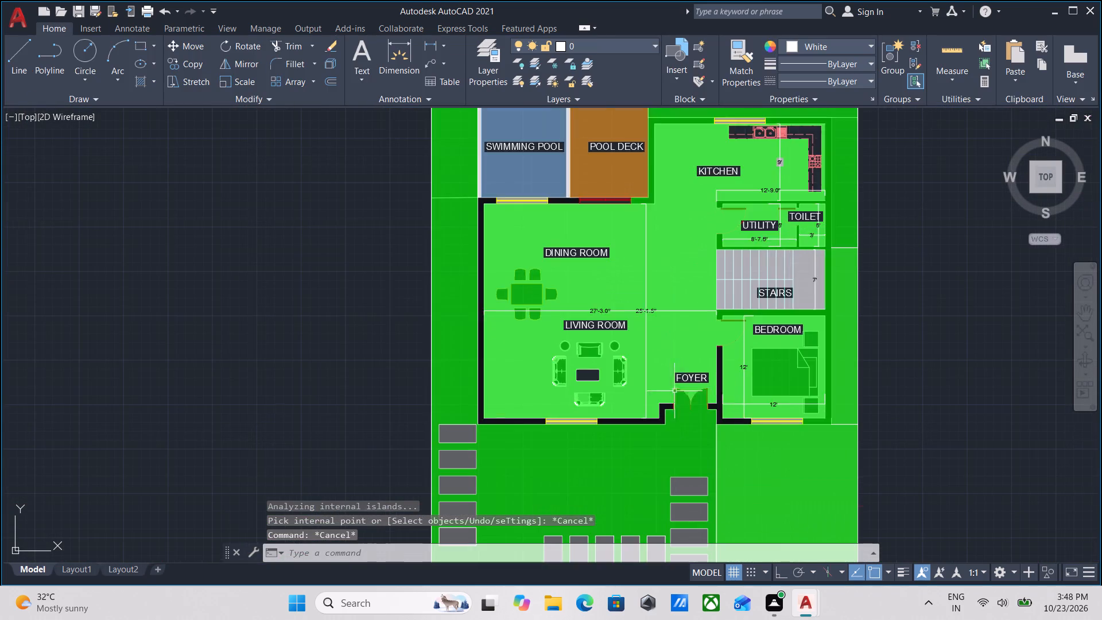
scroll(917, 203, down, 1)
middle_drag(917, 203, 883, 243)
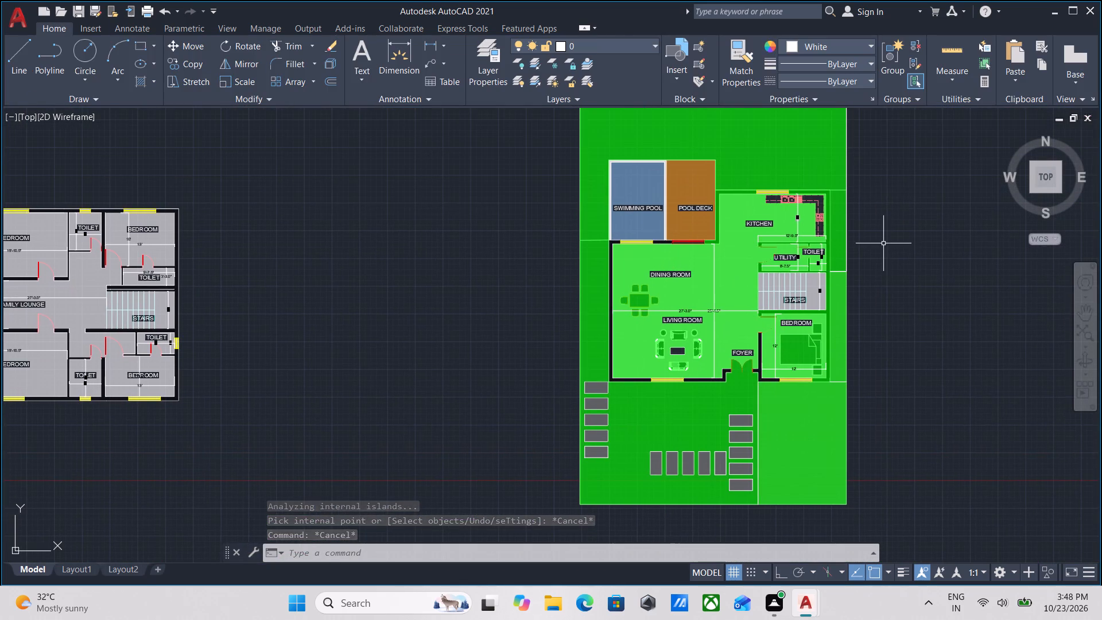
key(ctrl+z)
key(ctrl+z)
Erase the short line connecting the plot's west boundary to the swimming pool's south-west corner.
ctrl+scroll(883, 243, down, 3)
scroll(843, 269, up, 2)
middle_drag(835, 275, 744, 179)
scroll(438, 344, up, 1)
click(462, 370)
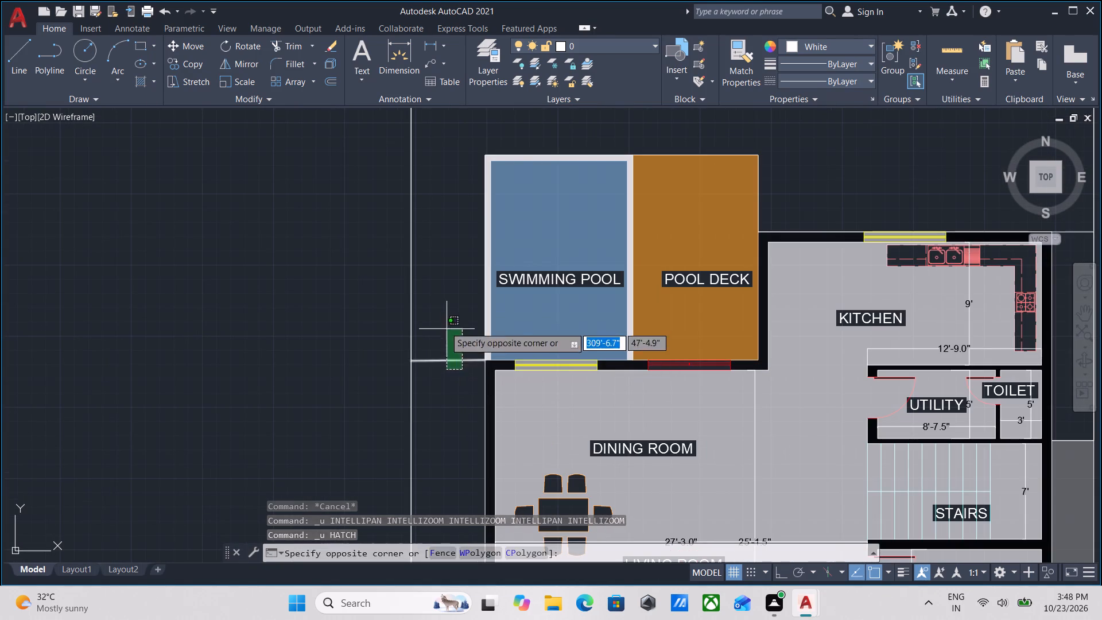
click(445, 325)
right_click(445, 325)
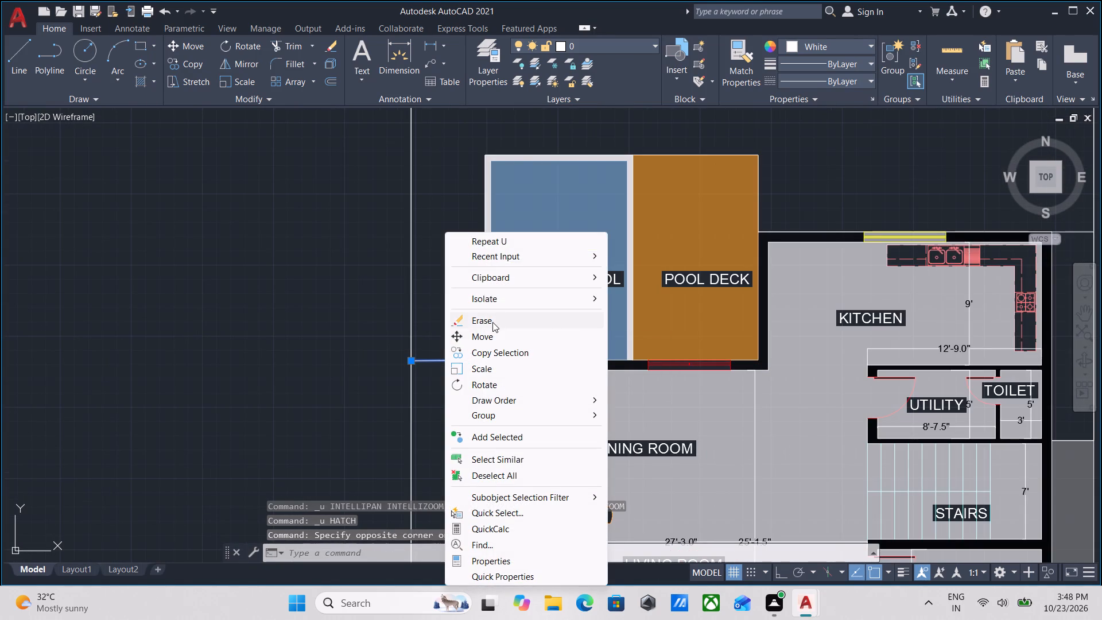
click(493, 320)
Draw a rectangle about 5'-5" wide along the west boundary, from the plot's north-west corner to its south boundary.
scroll(493, 320, down, 2)
middle_drag(493, 320, 477, 332)
middle_drag(477, 332, 498, 272)
middle_drag(490, 370, 490, 368)
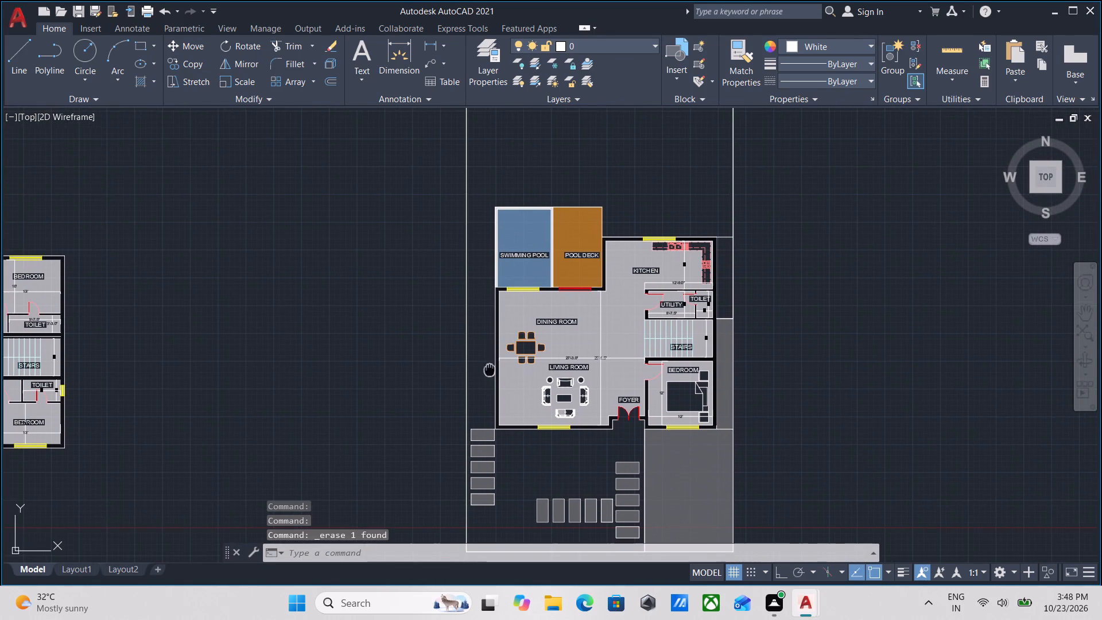
middle_drag(490, 368, 497, 356)
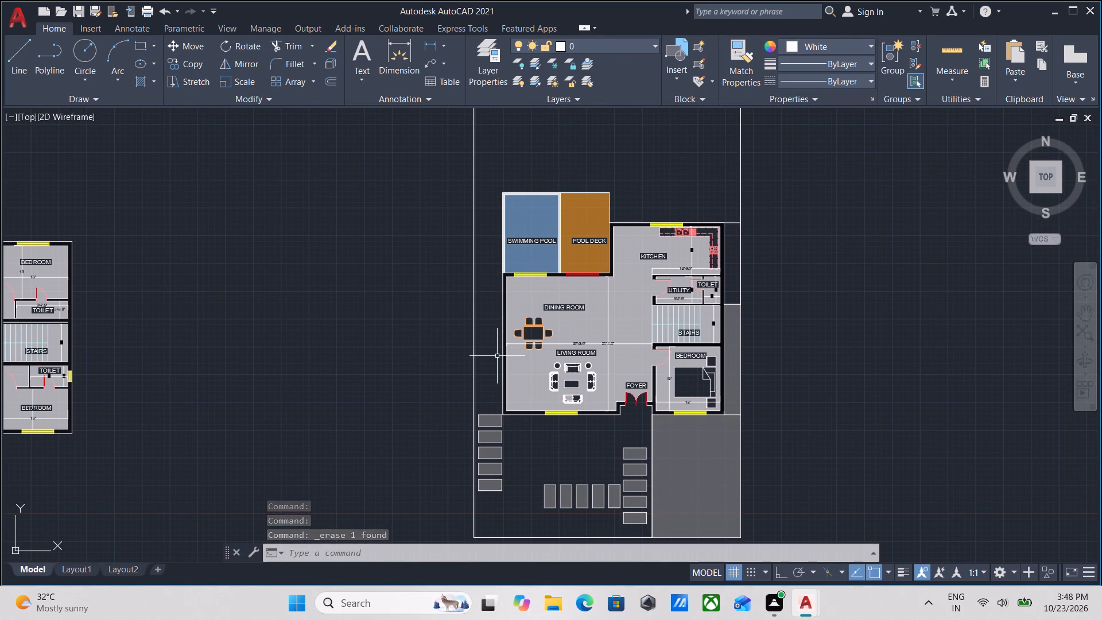
middle_drag(497, 356, 593, 440)
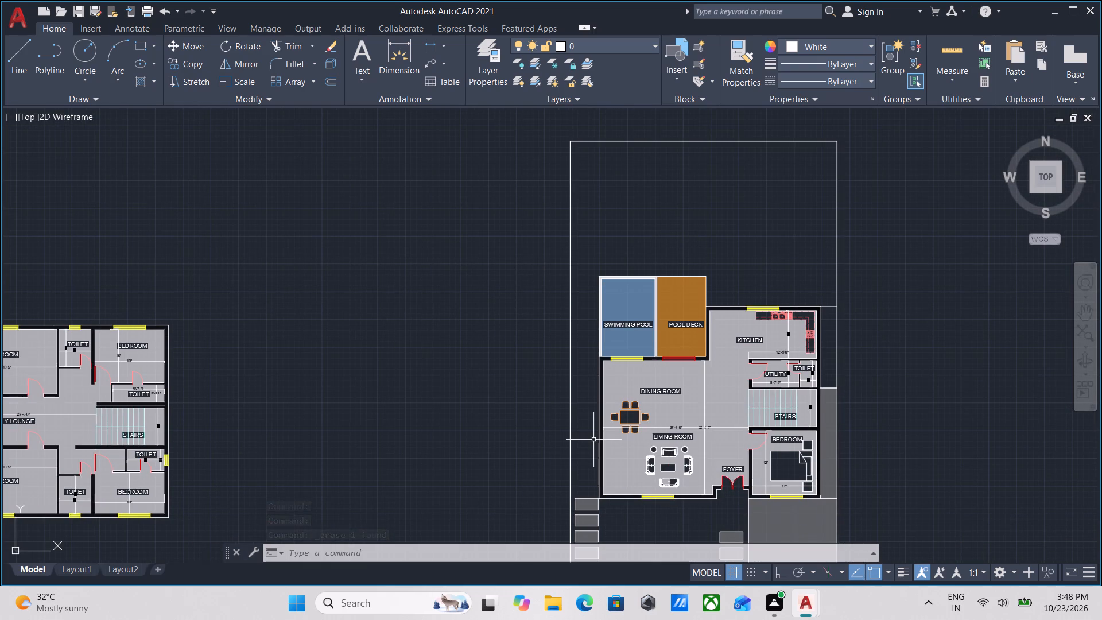
text(REC)
key(Return)
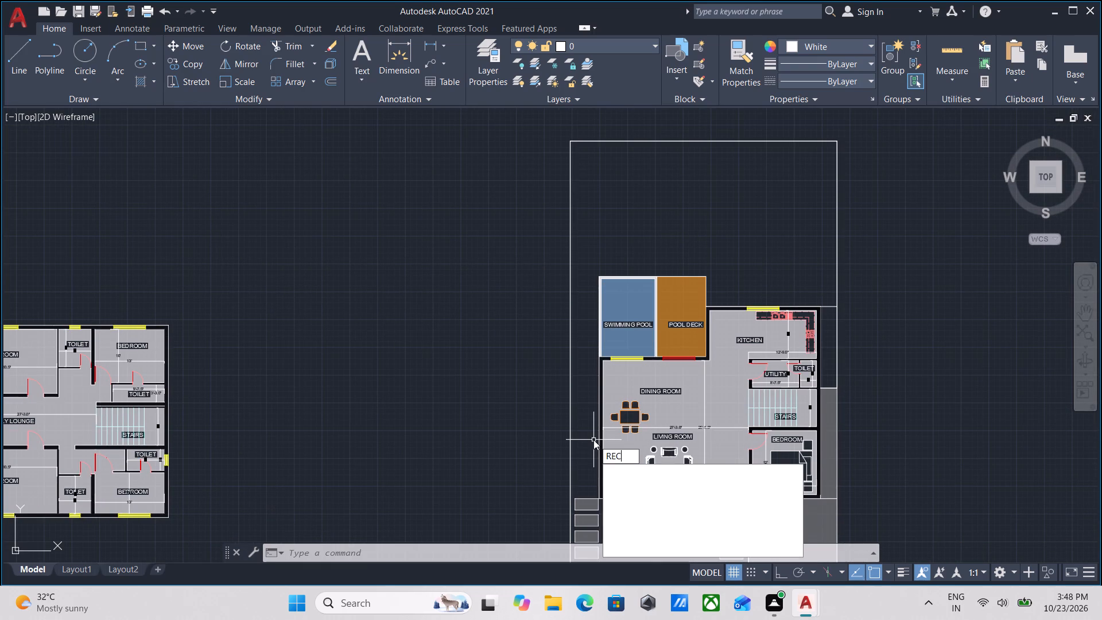
click(572, 144)
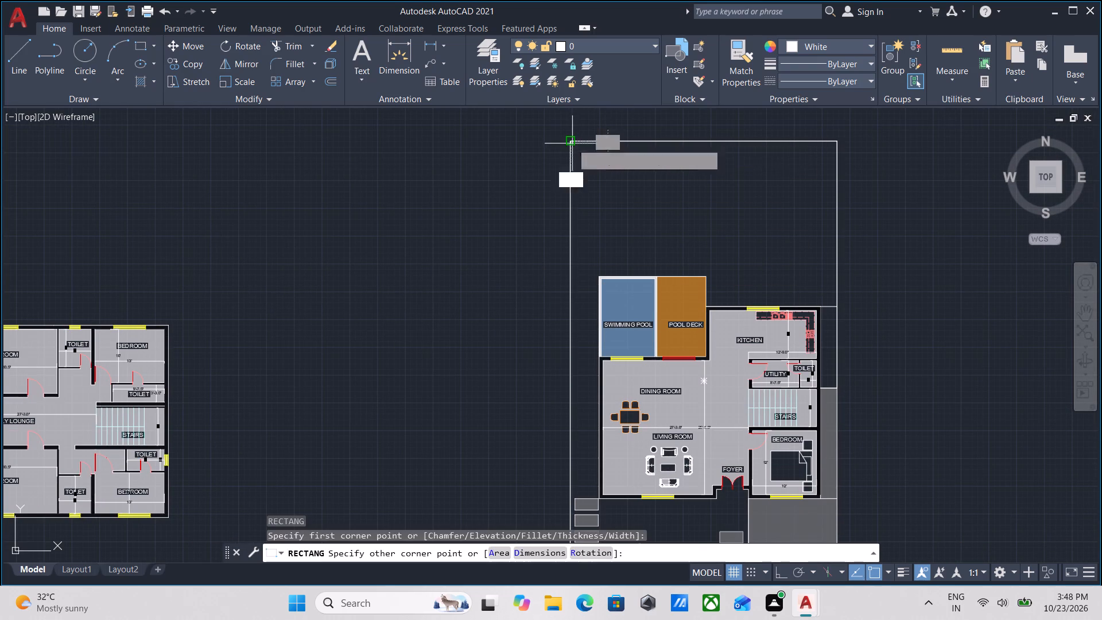
middle_drag(596, 352, 628, 194)
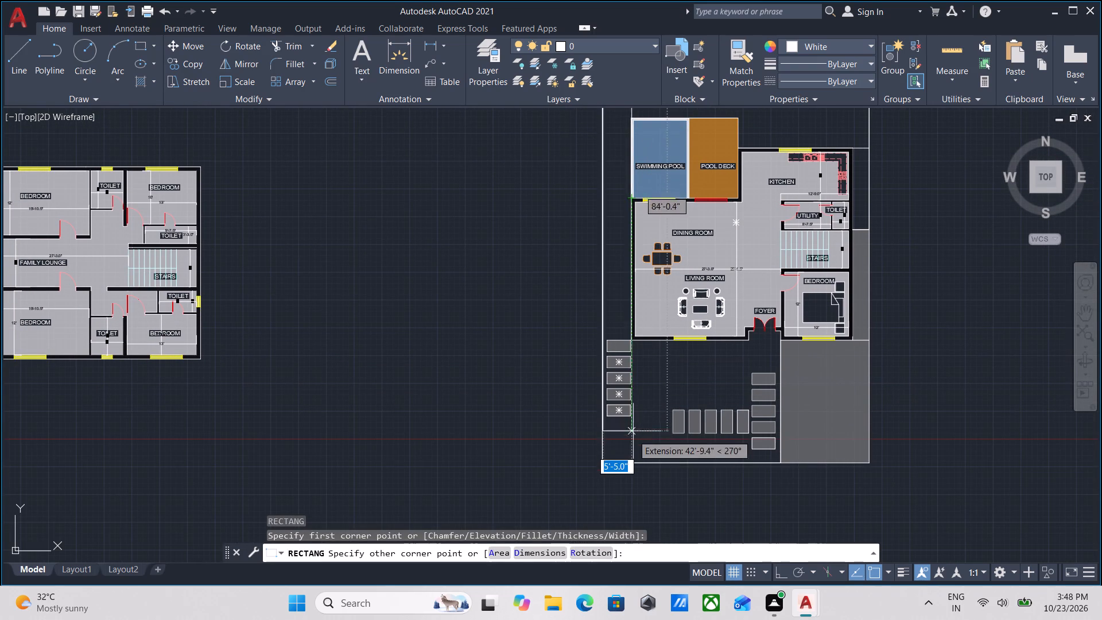
click(635, 467)
Fill the west side strip with the solid hatch in Green.
middle_drag(599, 306, 604, 378)
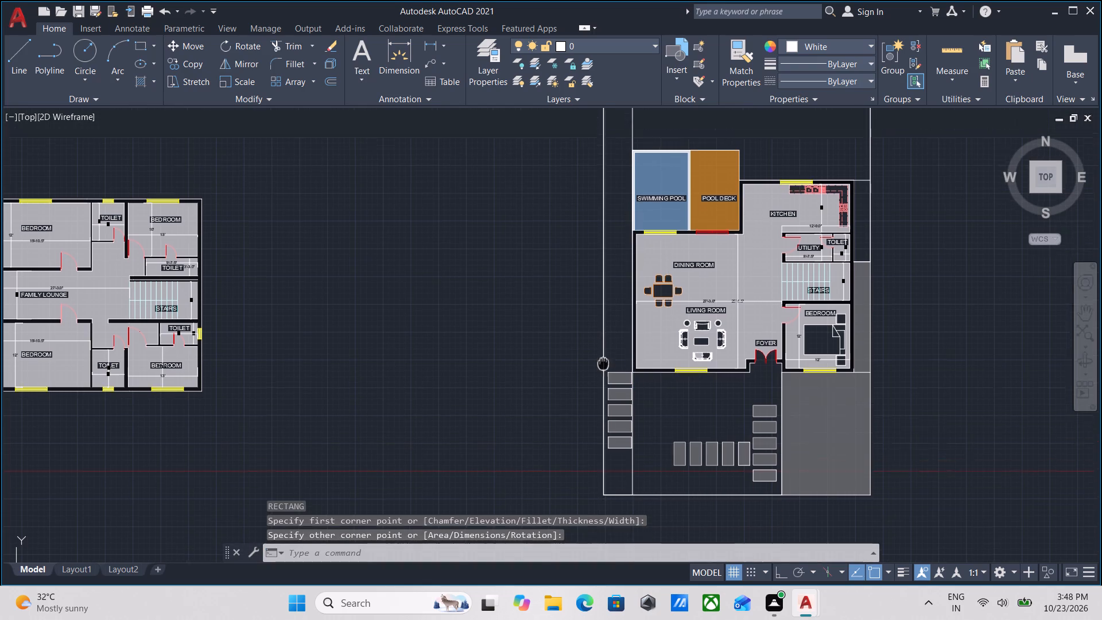
middle_drag(604, 378, 604, 400)
key(h)
key(Return)
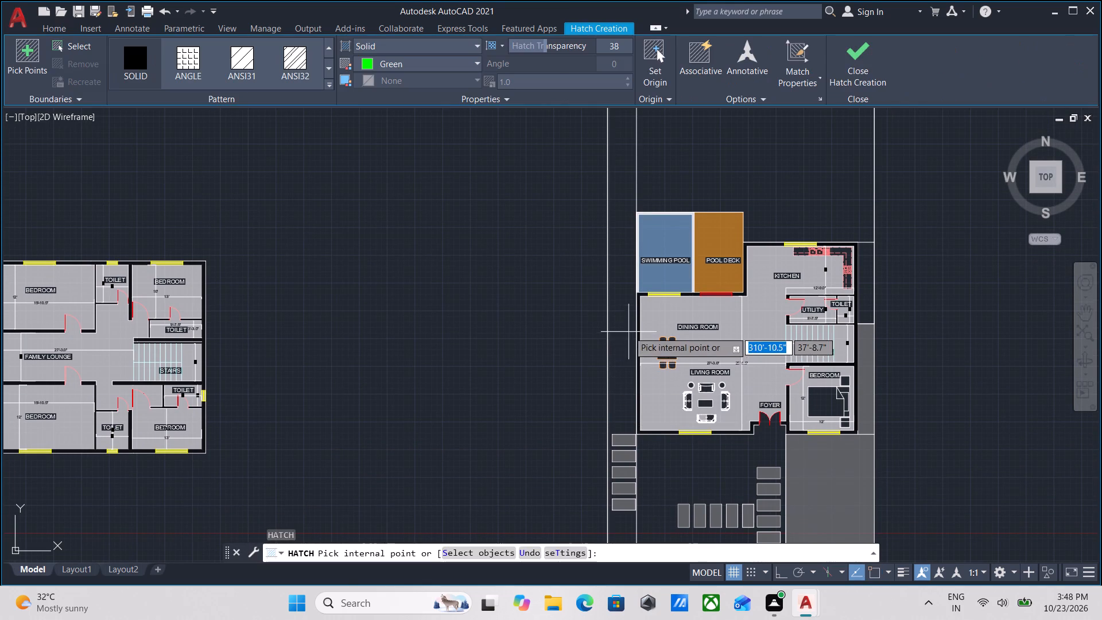
click(624, 330)
scroll(624, 330, down, 2)
middle_drag(624, 330, 591, 443)
key(Escape)
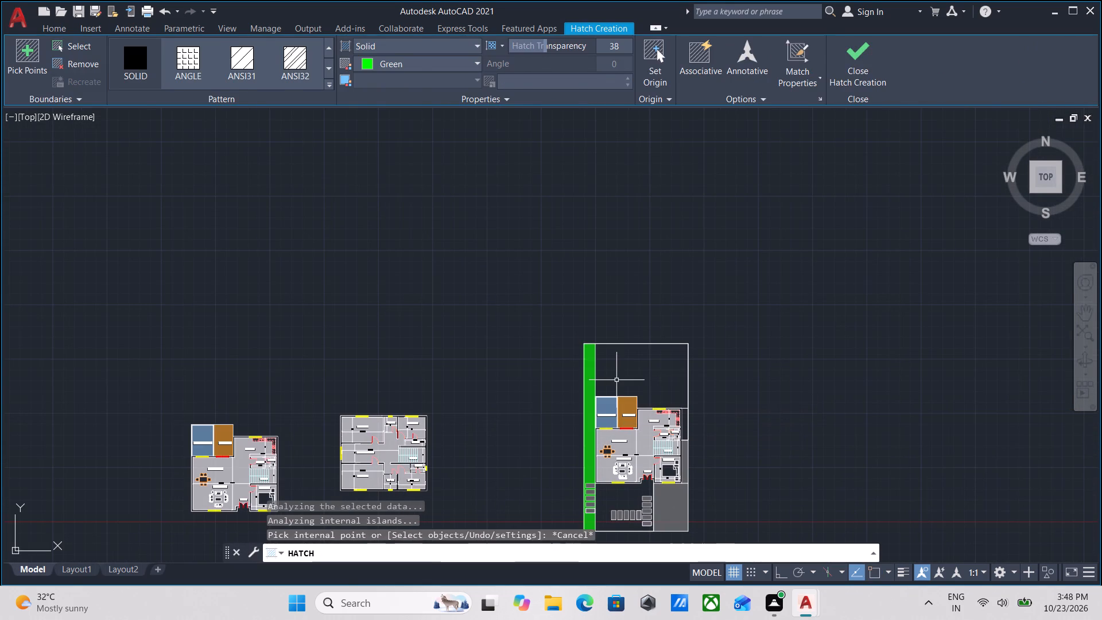
Draw a rear-yard rectangle about 25'-5" deep from the green strip's north-east corner to the east boundary, level with the pool's north edge.
scroll(618, 374, up, 1)
text(REC)
key(Return)
scroll(602, 334, up, 3)
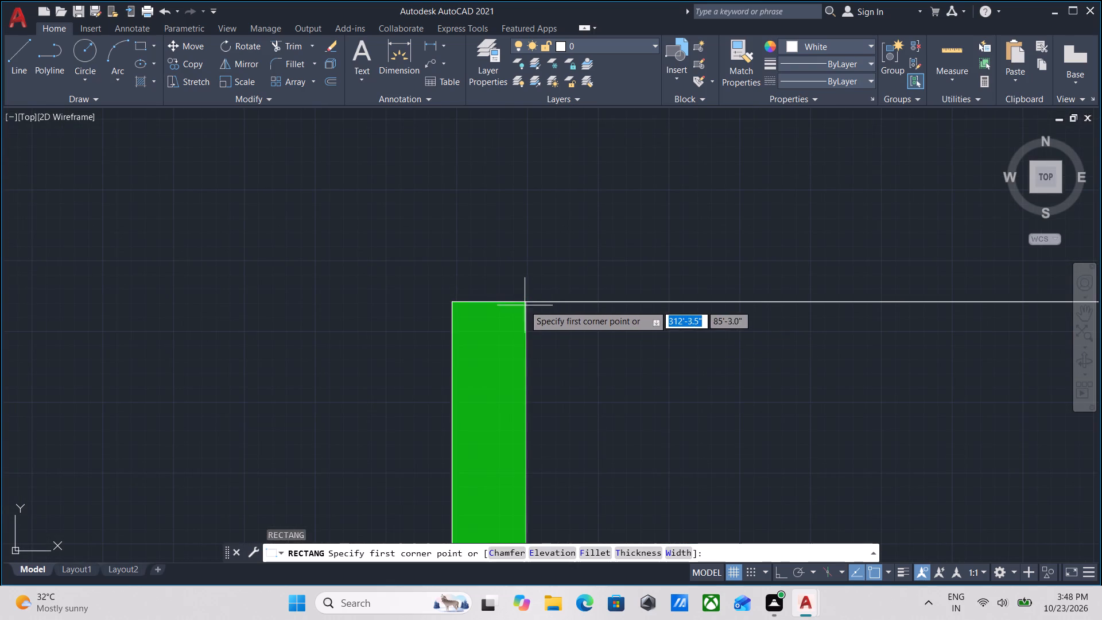
click(524, 305)
middle_drag(643, 433, 491, 188)
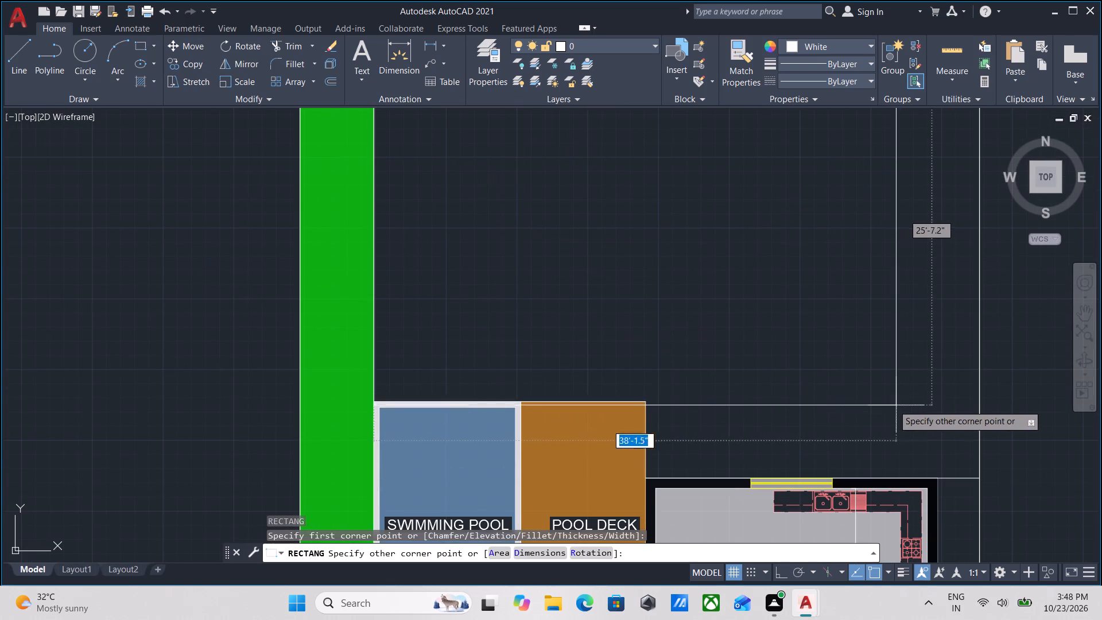
click(980, 402)
scroll(965, 375, down, 2)
middle_drag(954, 361, 936, 344)
key(Escape)
Fill the rear yard, the strip north of the kitchen, the east side strip and the front lawn with the solid Green hatch.
key(h)
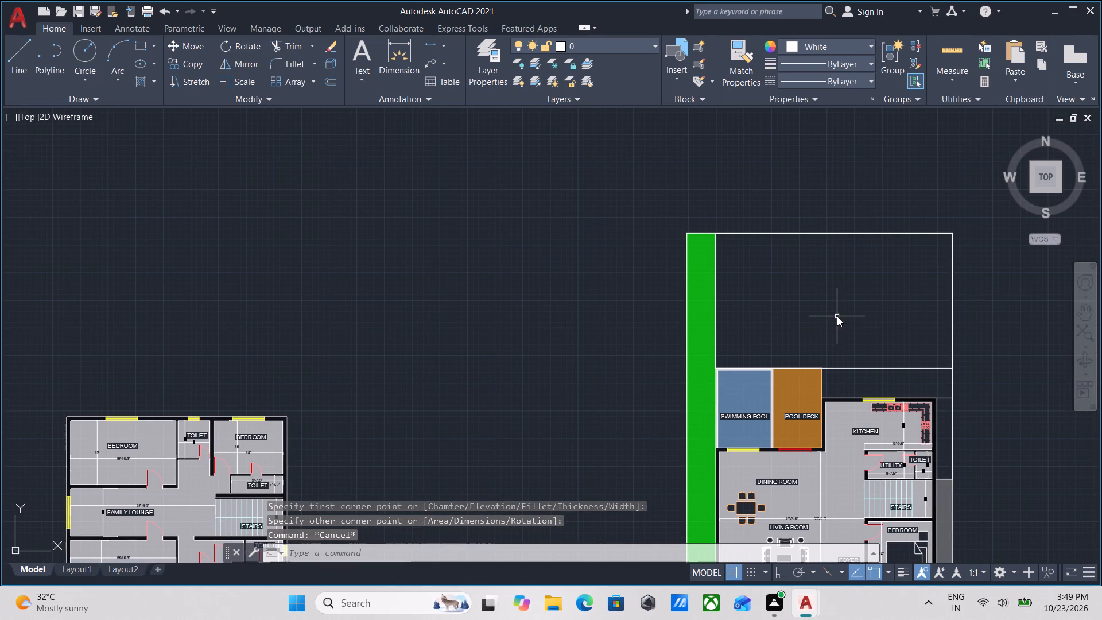
key(Return)
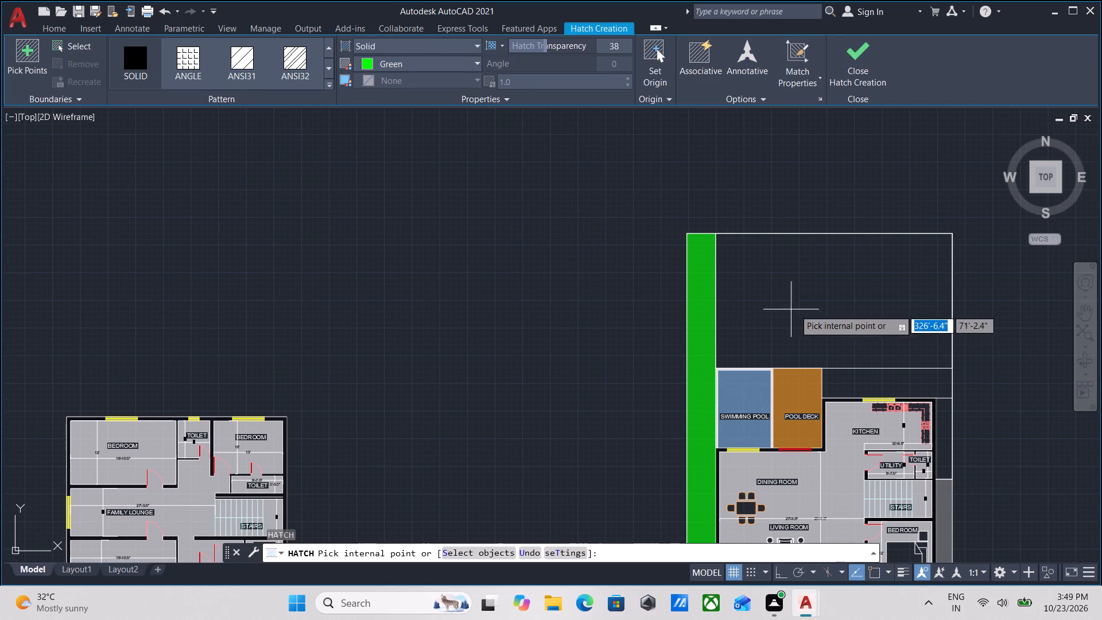
click(797, 309)
middle_drag(866, 329, 604, 207)
scroll(680, 252, up, 2)
click(645, 271)
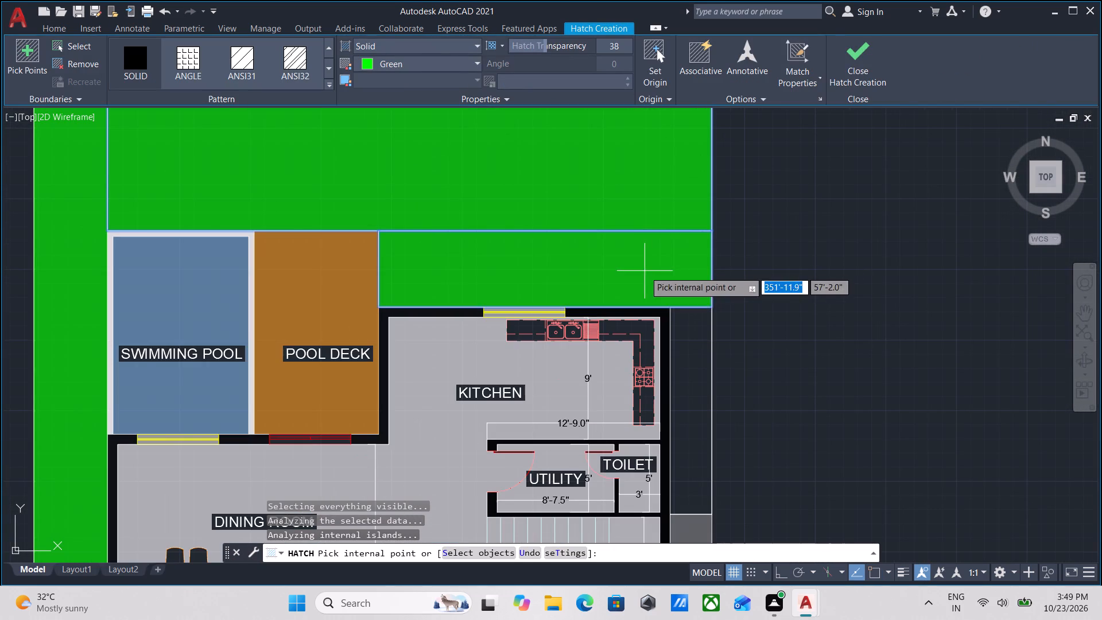
click(694, 371)
scroll(696, 369, down, 1)
middle_drag(696, 369, 719, 205)
scroll(770, 303, down, 1)
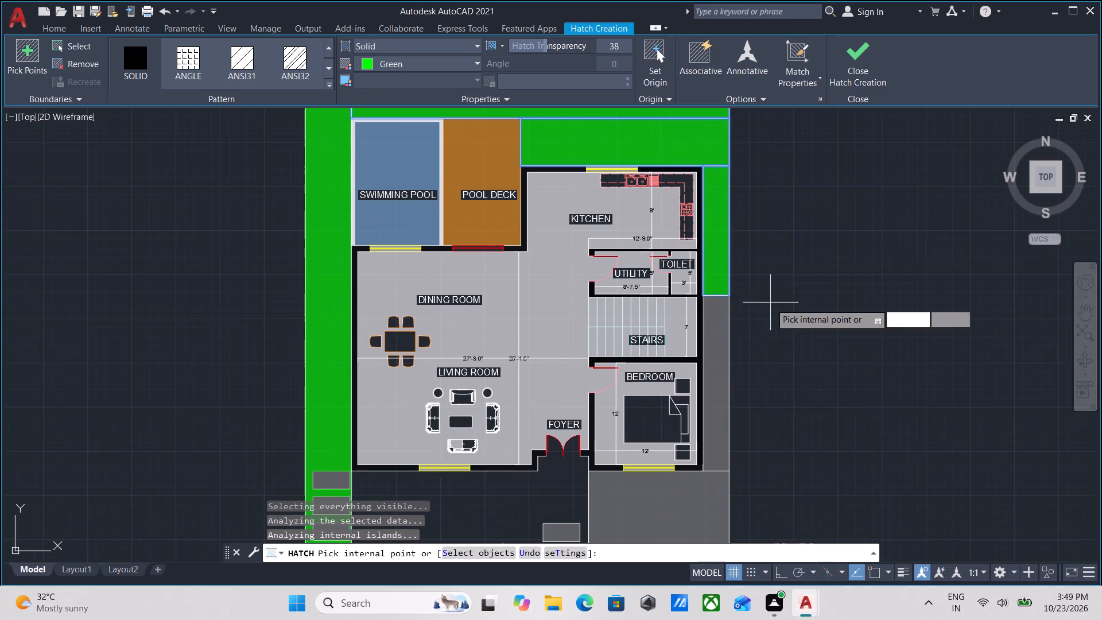
middle_drag(770, 303, 810, 125)
click(617, 263)
middle_drag(617, 263, 586, 328)
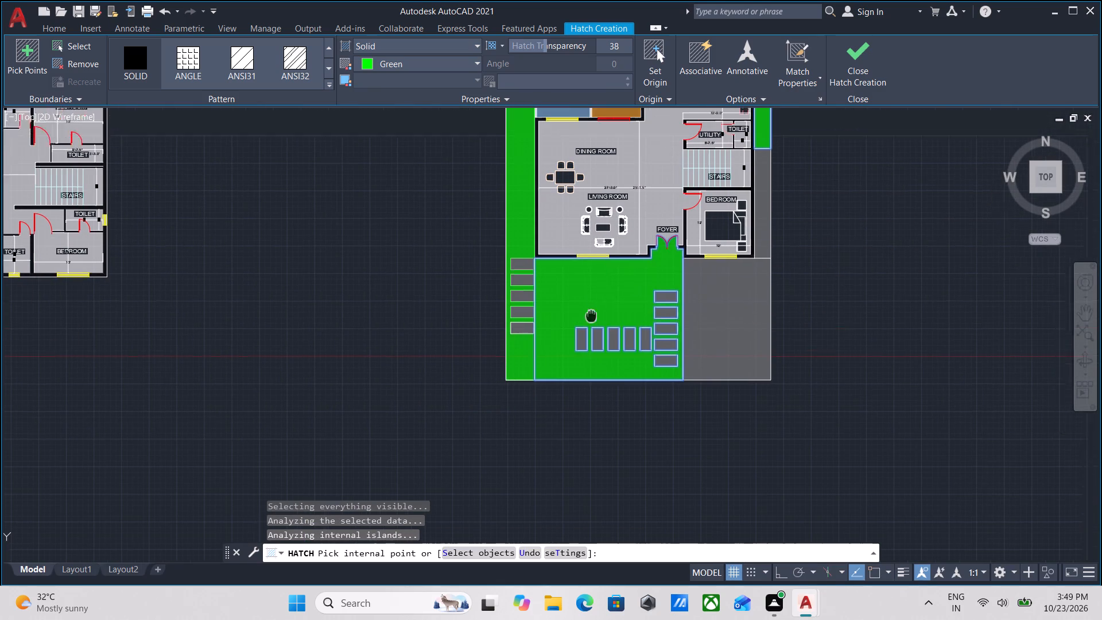
middle_drag(586, 328, 580, 344)
click(871, 65)
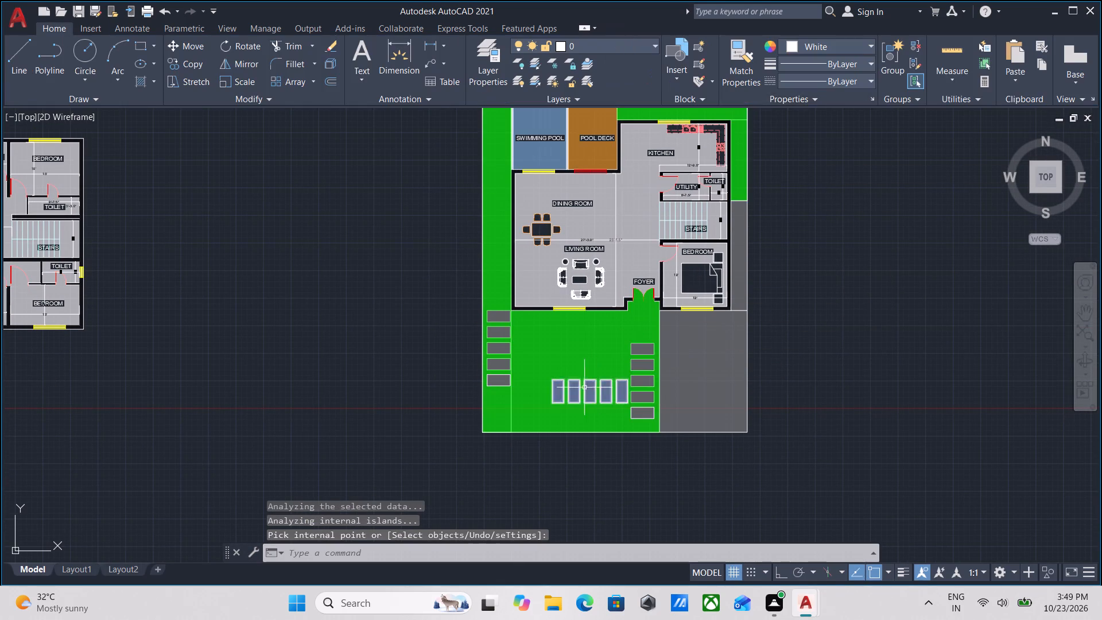
Add a linear dimension across the plot's full width, just inside its north boundary.
scroll(584, 382, up, 1)
scroll(751, 387, down, 1)
middle_drag(751, 387, 750, 478)
scroll(537, 325, up, 1)
middle_drag(571, 302, 565, 337)
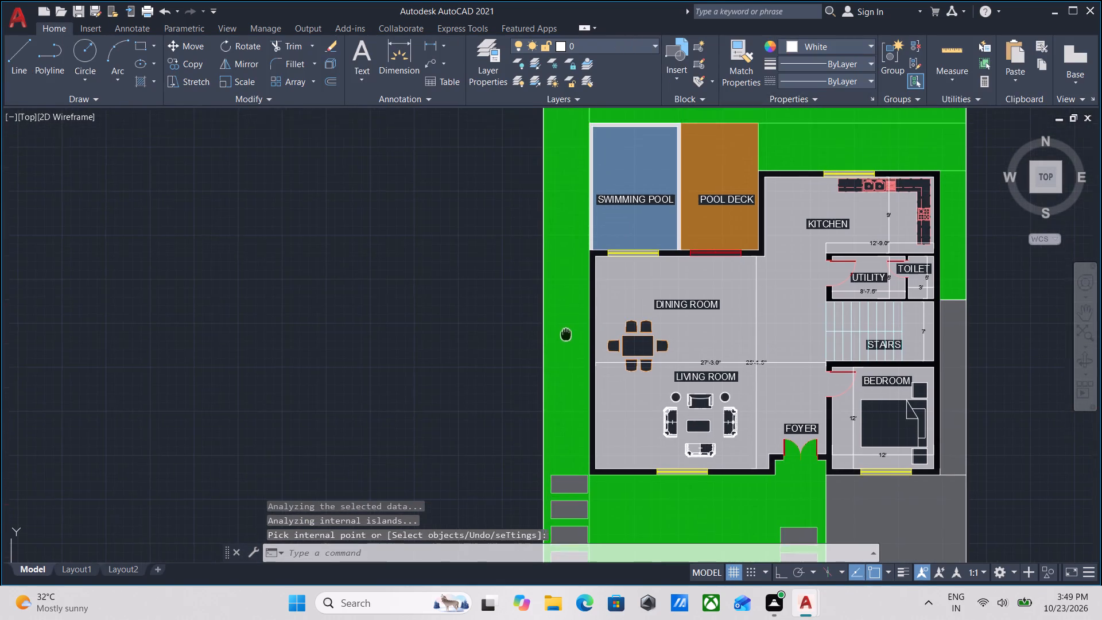
middle_drag(565, 337, 565, 339)
scroll(588, 325, down, 2)
middle_drag(588, 325, 682, 258)
scroll(709, 356, up, 2)
scroll(709, 356, down, 1)
middle_drag(709, 356, 556, 514)
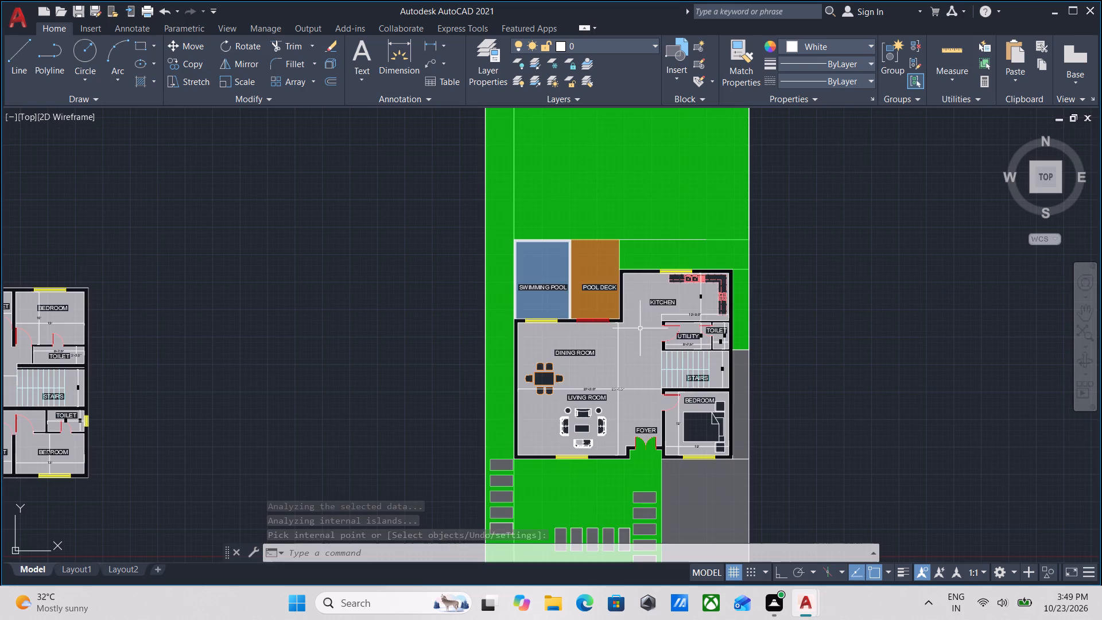
middle_drag(624, 282, 615, 405)
text(DLI)
key(Return)
scroll(486, 218, up, 1)
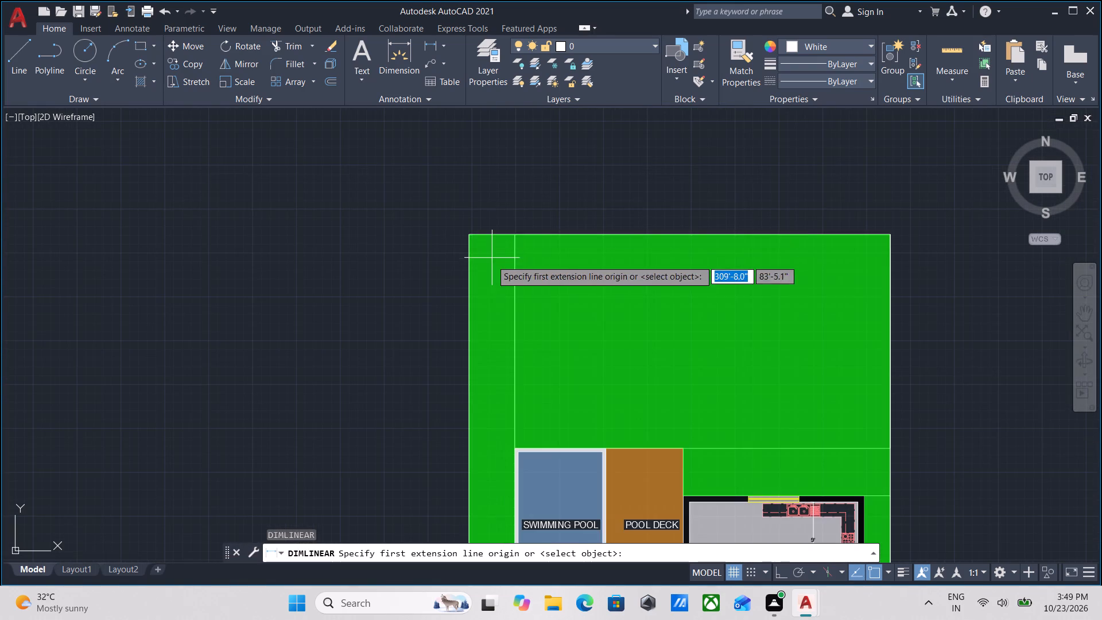
click(465, 262)
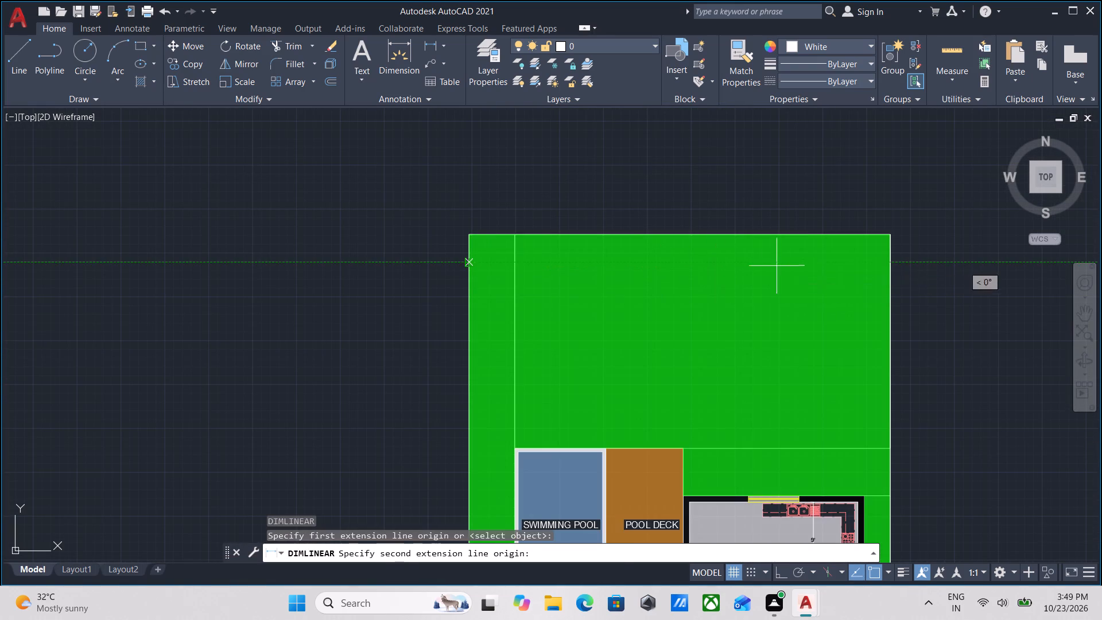
click(887, 261)
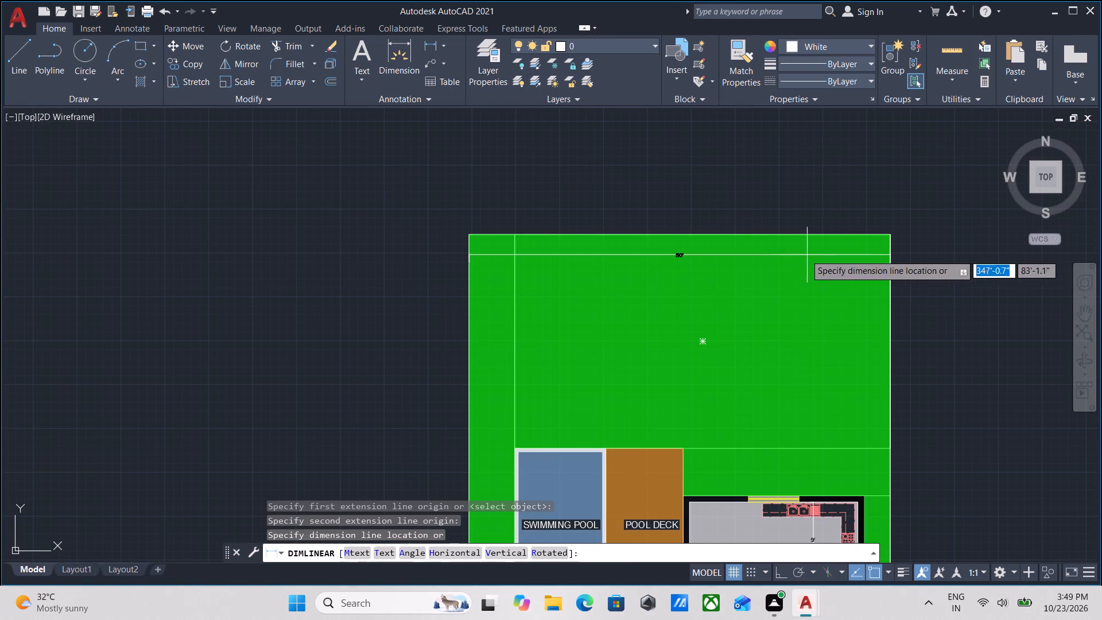
click(778, 257)
Add a vertical linear dimension of the plot's full length from north to south boundary, inside the west green strip.
scroll(682, 351, down, 1)
middle_drag(682, 351, 802, 243)
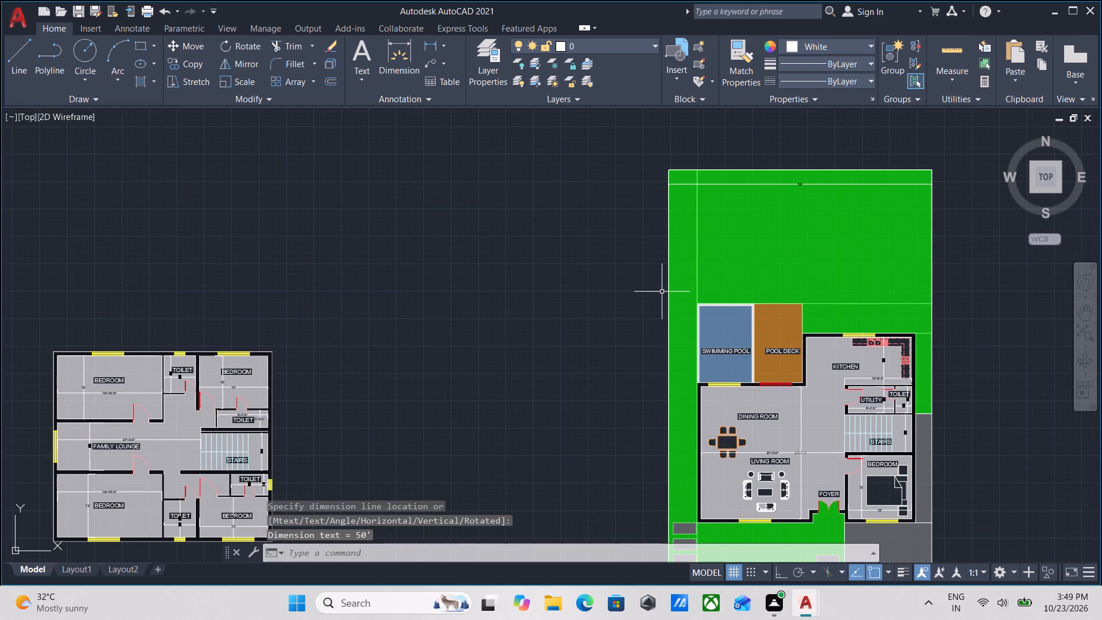
text(DLI)
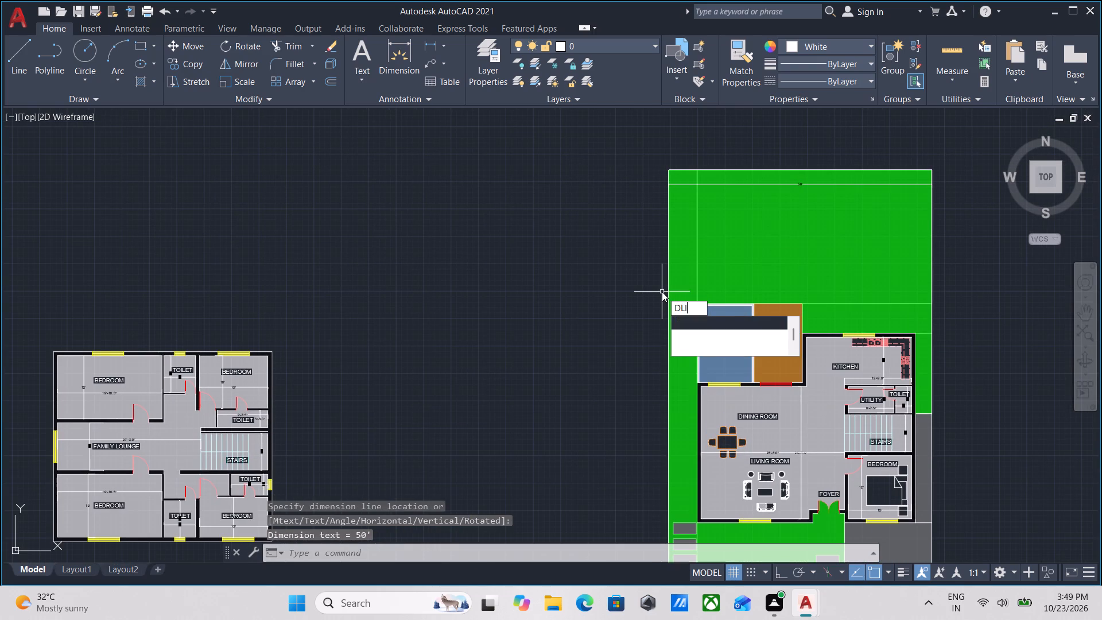
key(Return)
middle_drag(743, 232, 717, 270)
scroll(682, 194, up, 2)
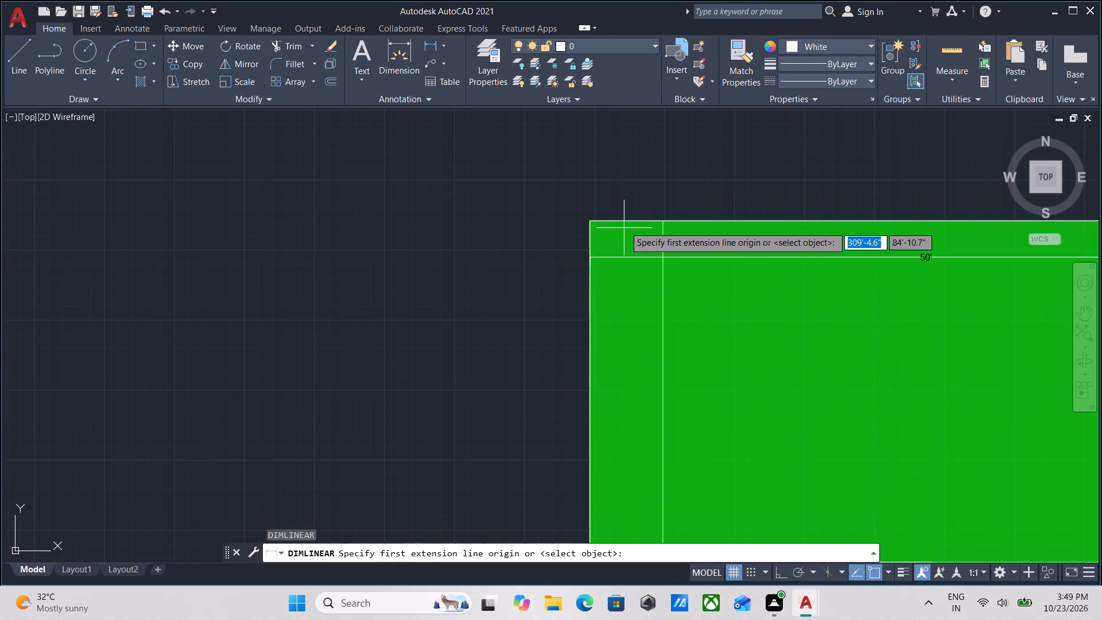
click(629, 222)
scroll(646, 415, down, 2)
middle_drag(646, 416, 654, 40)
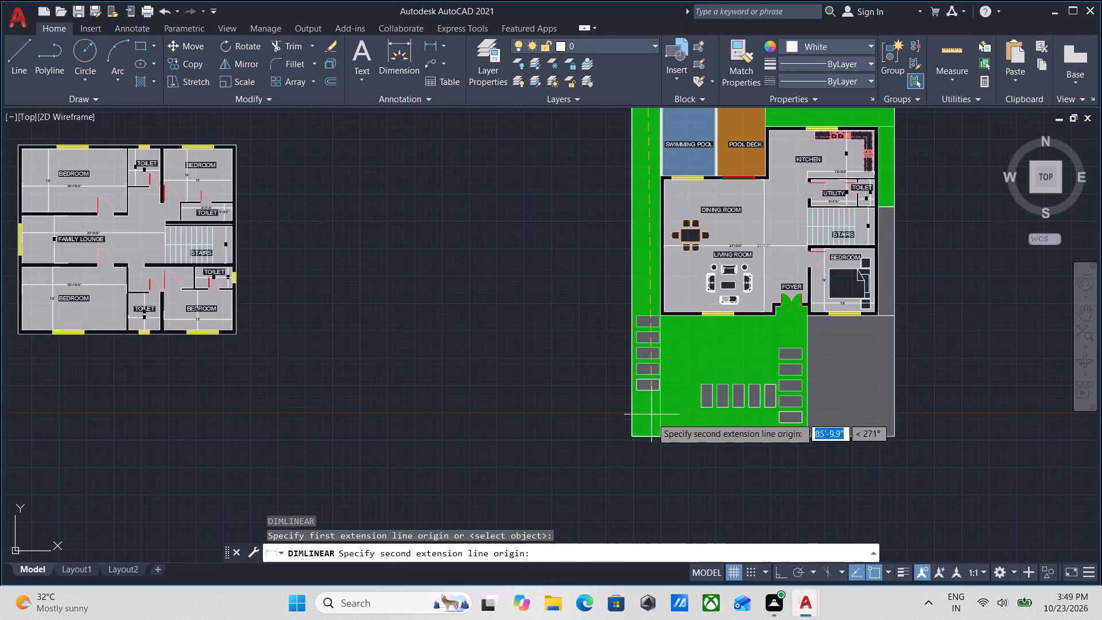
click(645, 434)
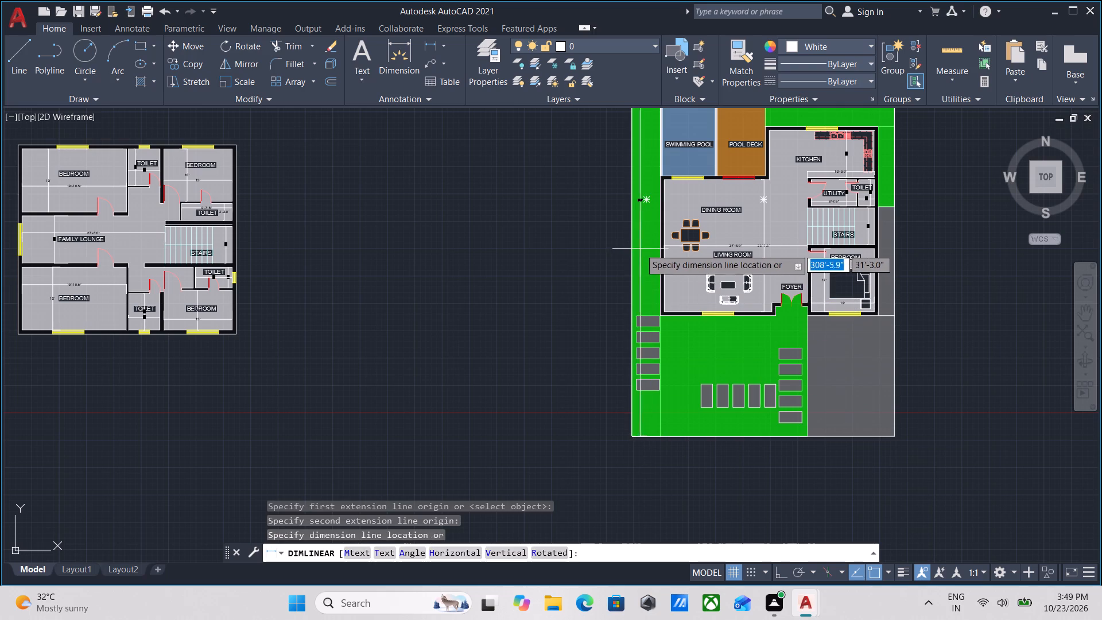
click(645, 248)
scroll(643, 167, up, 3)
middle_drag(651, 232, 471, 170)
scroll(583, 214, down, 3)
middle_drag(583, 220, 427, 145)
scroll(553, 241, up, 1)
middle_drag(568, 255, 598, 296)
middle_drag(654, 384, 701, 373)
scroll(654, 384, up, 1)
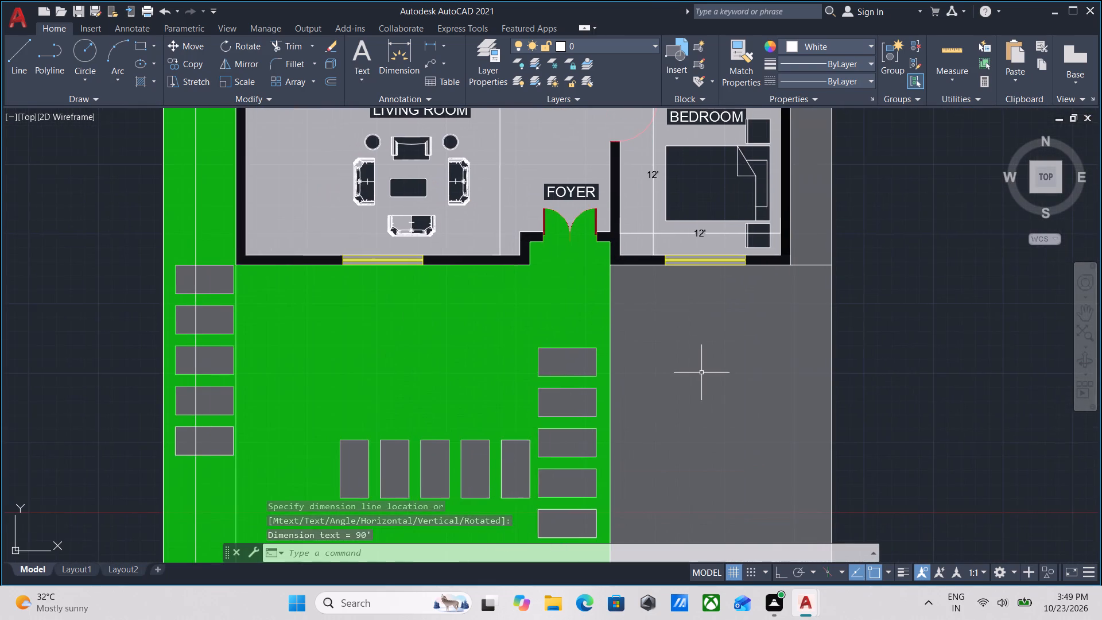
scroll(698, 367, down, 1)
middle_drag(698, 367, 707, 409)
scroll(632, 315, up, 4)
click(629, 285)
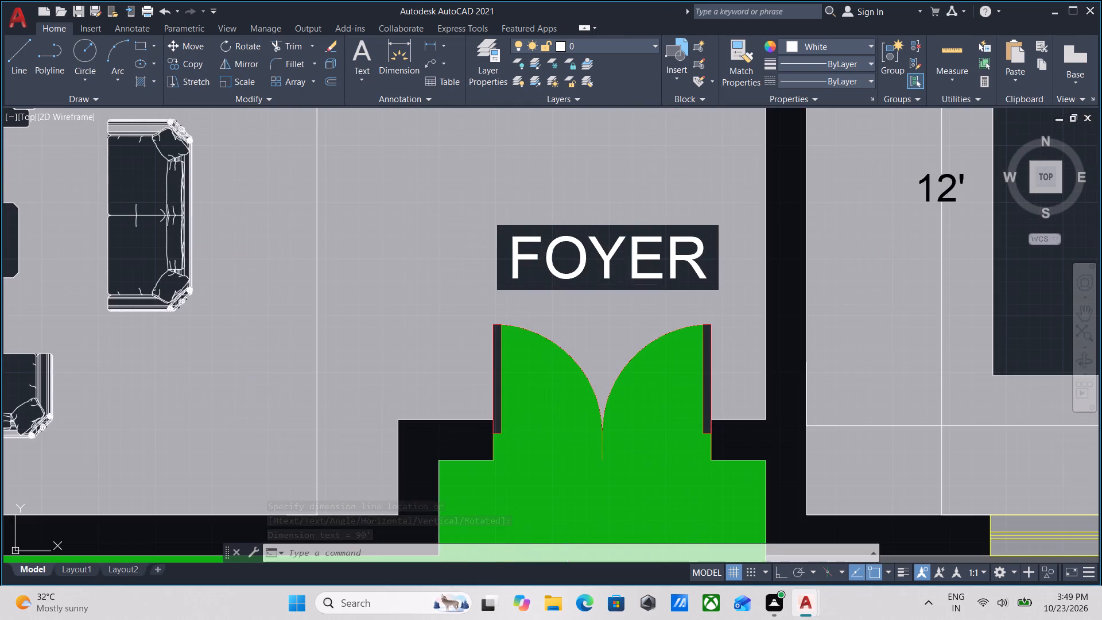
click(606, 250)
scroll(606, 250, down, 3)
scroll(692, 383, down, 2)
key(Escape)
Ungroup the furnished floor plan within the plot so its labels can be selected individually.
middle_drag(692, 375, 689, 348)
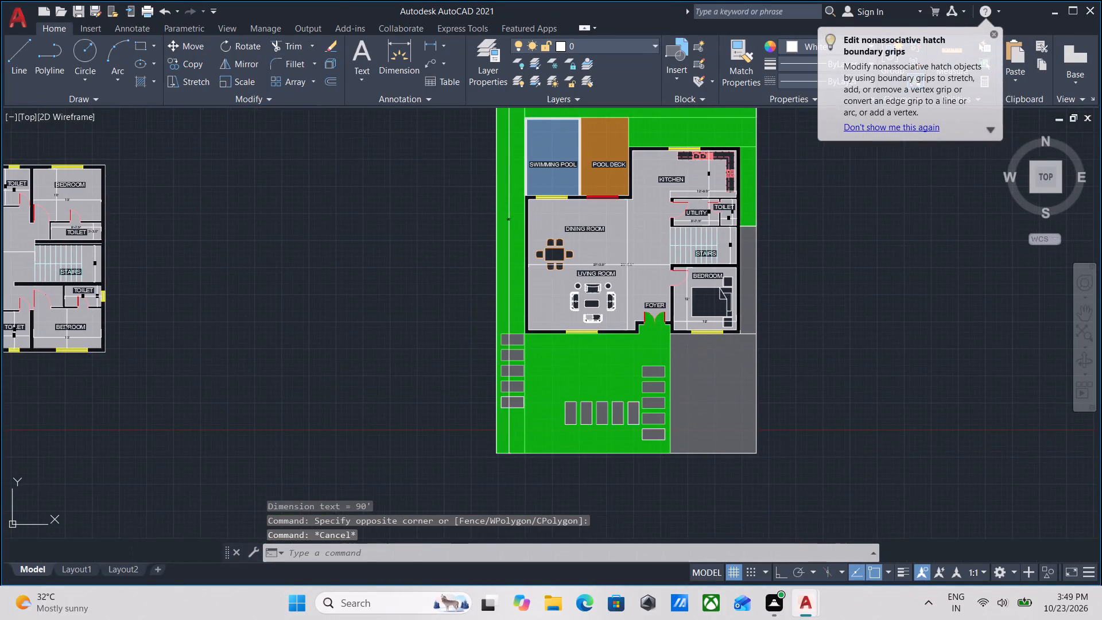
scroll(710, 396, up, 2)
middle_drag(626, 278, 645, 354)
scroll(580, 238, up, 2)
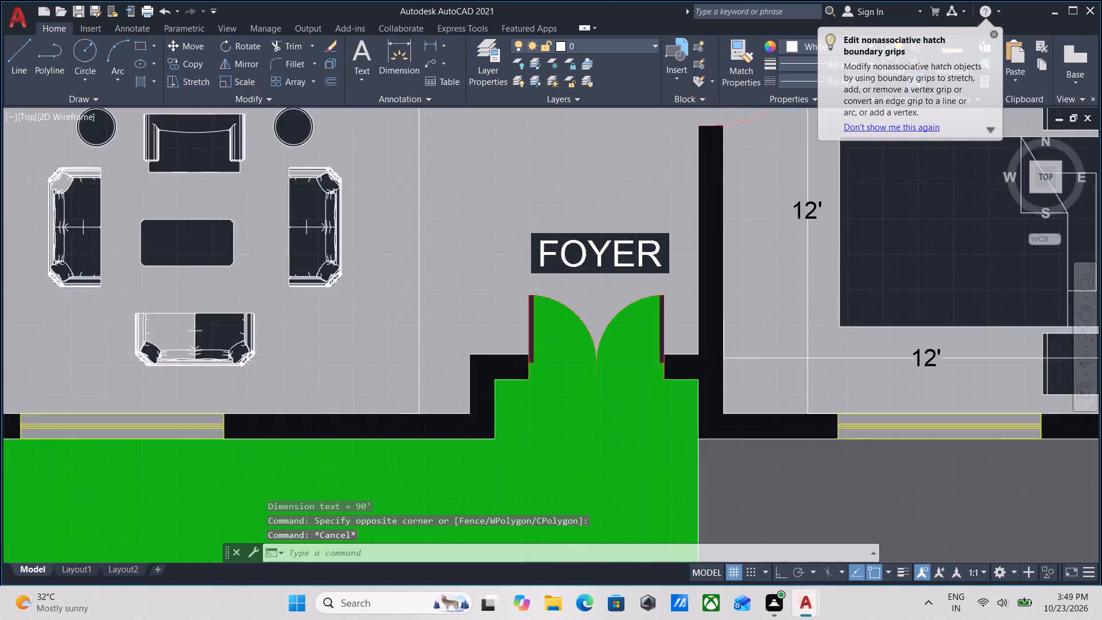
scroll(580, 238, up, 1)
click(607, 263)
scroll(607, 263, down, 3)
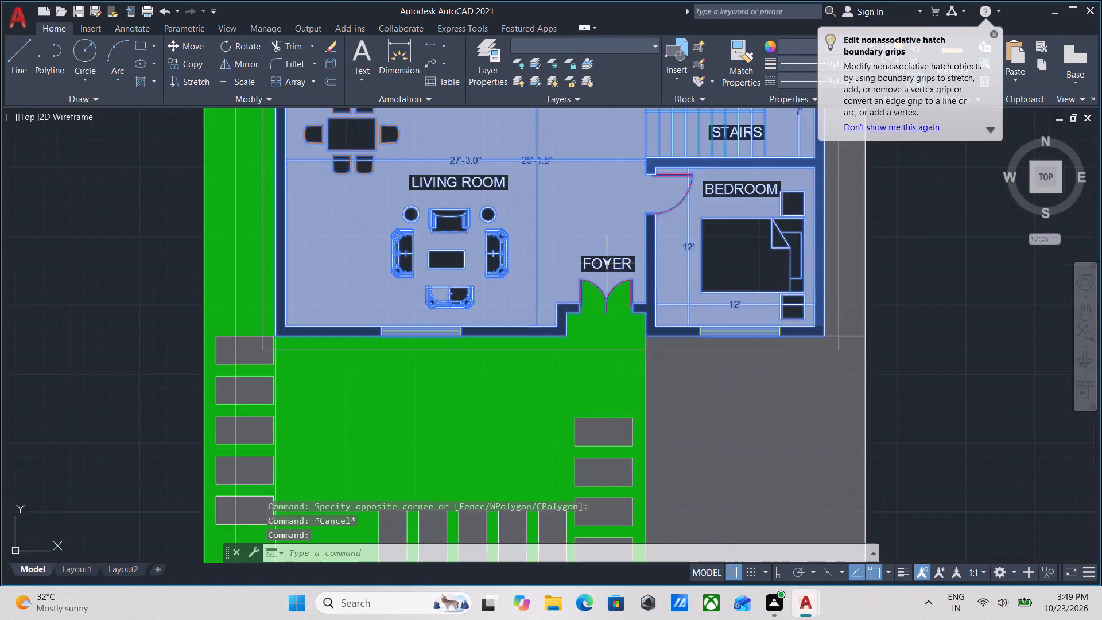
middle_drag(607, 269, 607, 358)
scroll(607, 367, down, 1)
middle_drag(607, 367, 606, 387)
text(UNG)
key(Return)
Copy the FOYER label into the grey paved area south of the bedroom.
scroll(604, 387, up, 3)
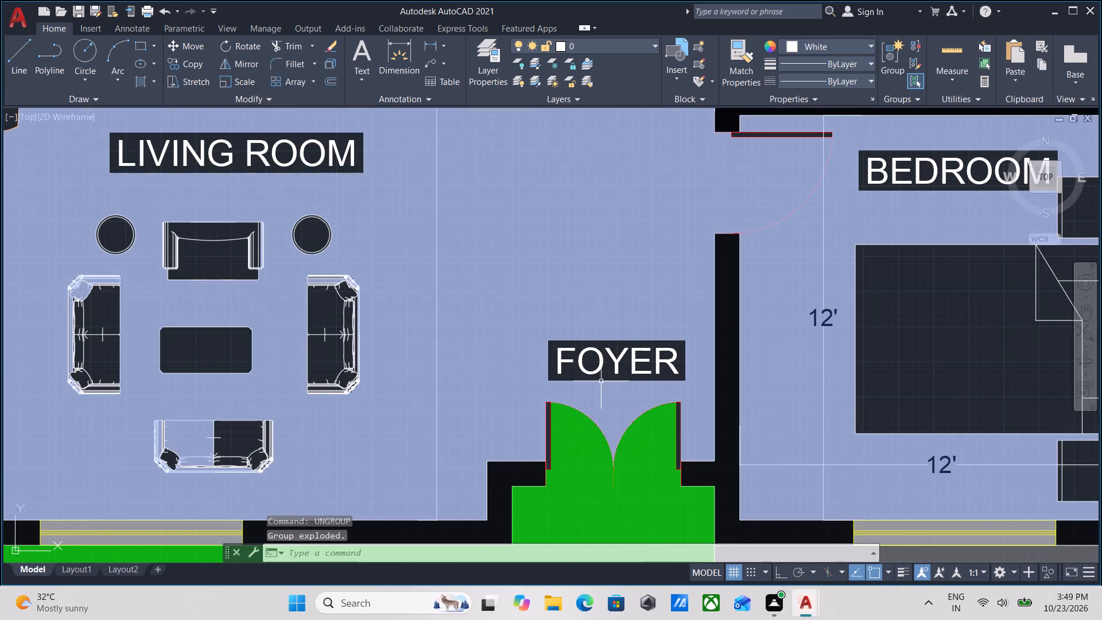
click(596, 361)
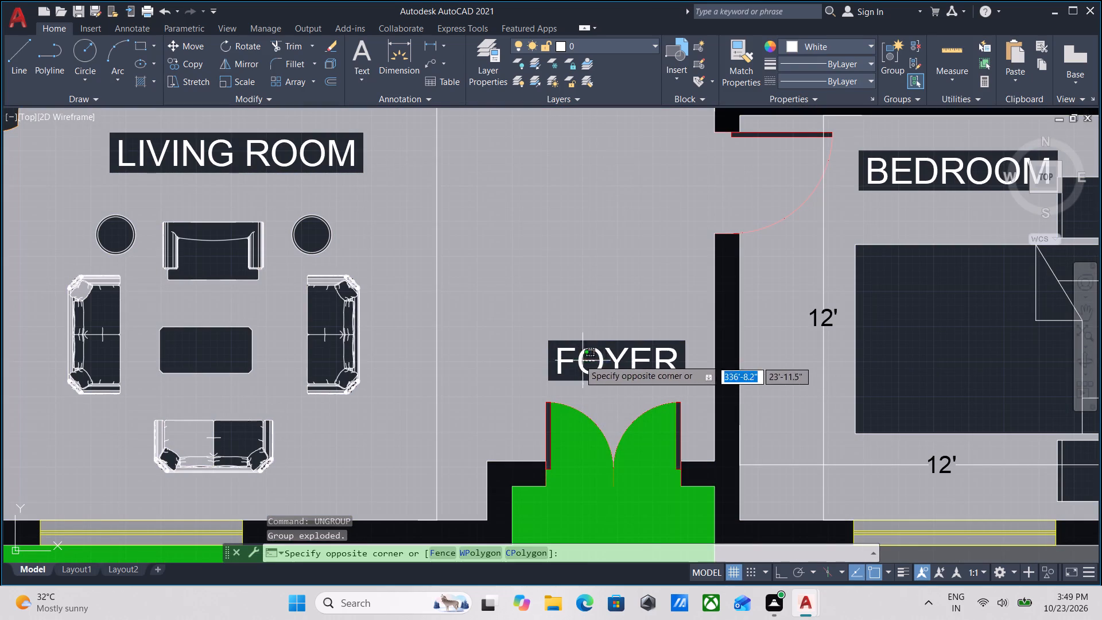
click(558, 353)
scroll(592, 361, down, 1)
middle_click(592, 361)
text(CO)
key(Return)
click(597, 365)
scroll(746, 391, down, 1)
middle_drag(746, 394, 661, 111)
scroll(661, 109, down, 1)
click(704, 200)
scroll(688, 201, up, 2)
middle_drag(709, 203, 672, 299)
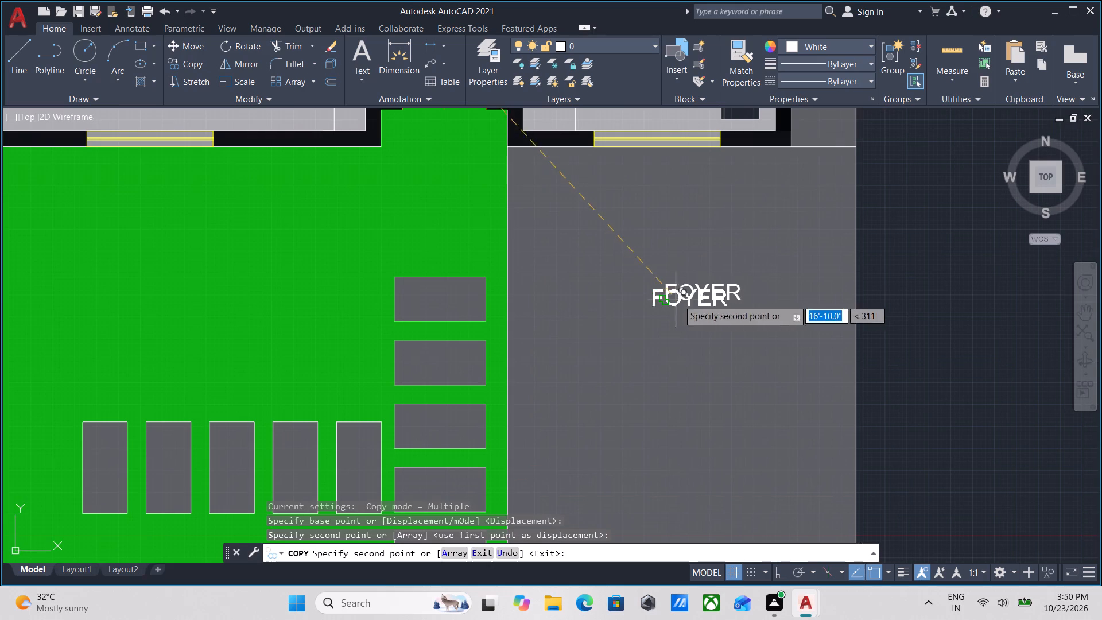
key(Escape)
Change the copied label's text to CAR PARKING.
double_click(701, 291)
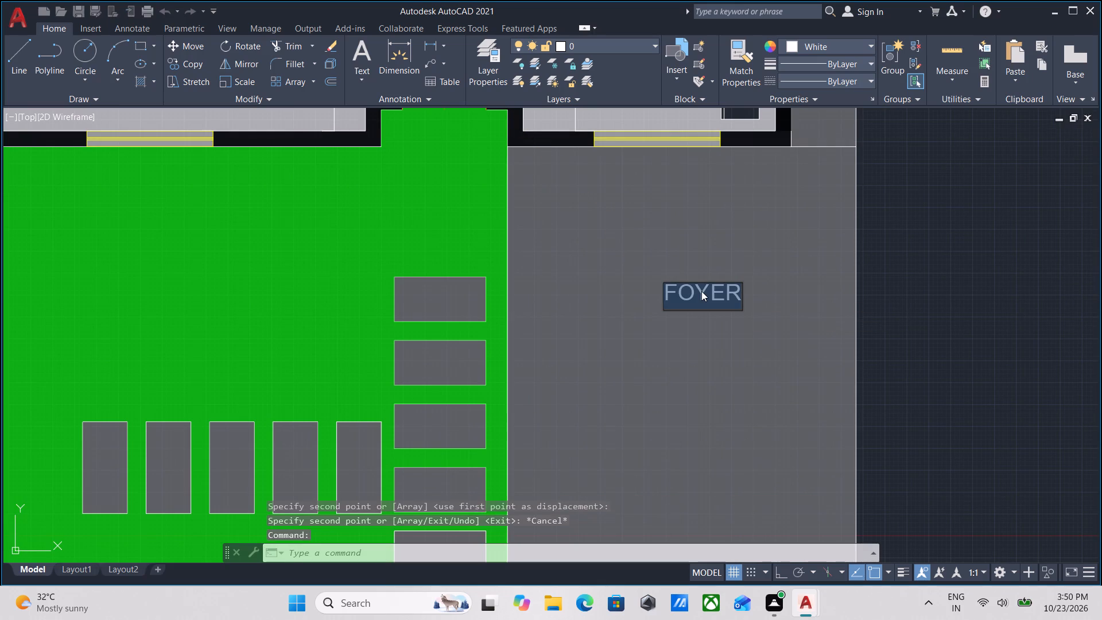
text(CAR)
key(space)
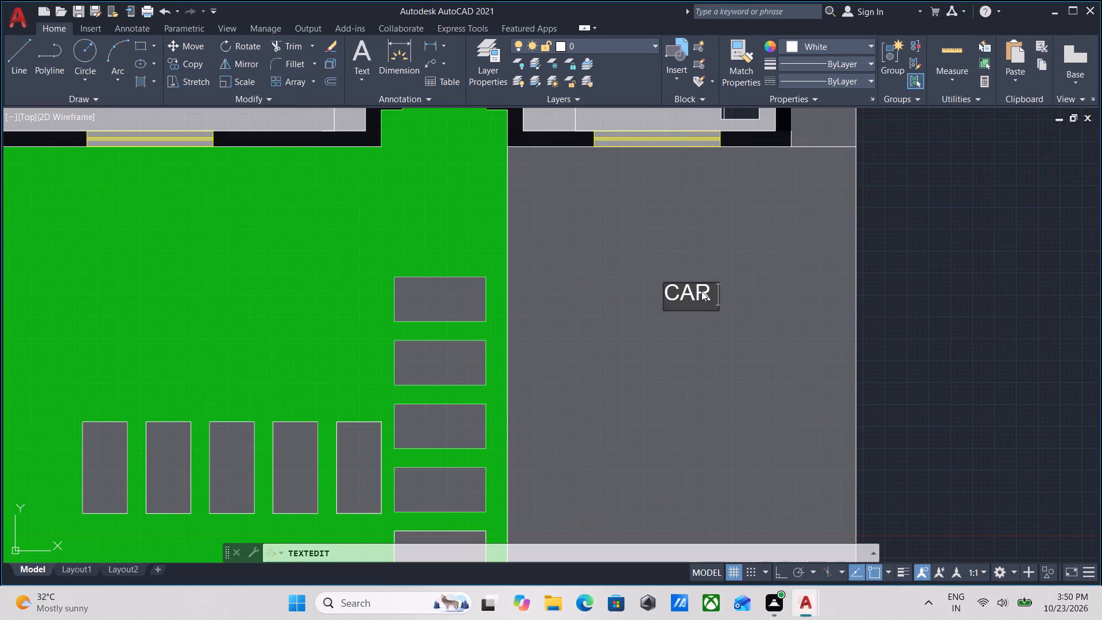
text(PARKING)
key(Return)
key(Return)
With Ortho on, add a vertical linear dimension of the car parking area from the house's front edge to the south boundary.
scroll(701, 291, down, 1)
middle_drag(701, 291, 708, 353)
scroll(676, 315, down, 1)
middle_drag(676, 315, 693, 396)
scroll(654, 347, down, 1)
middle_drag(654, 347, 674, 397)
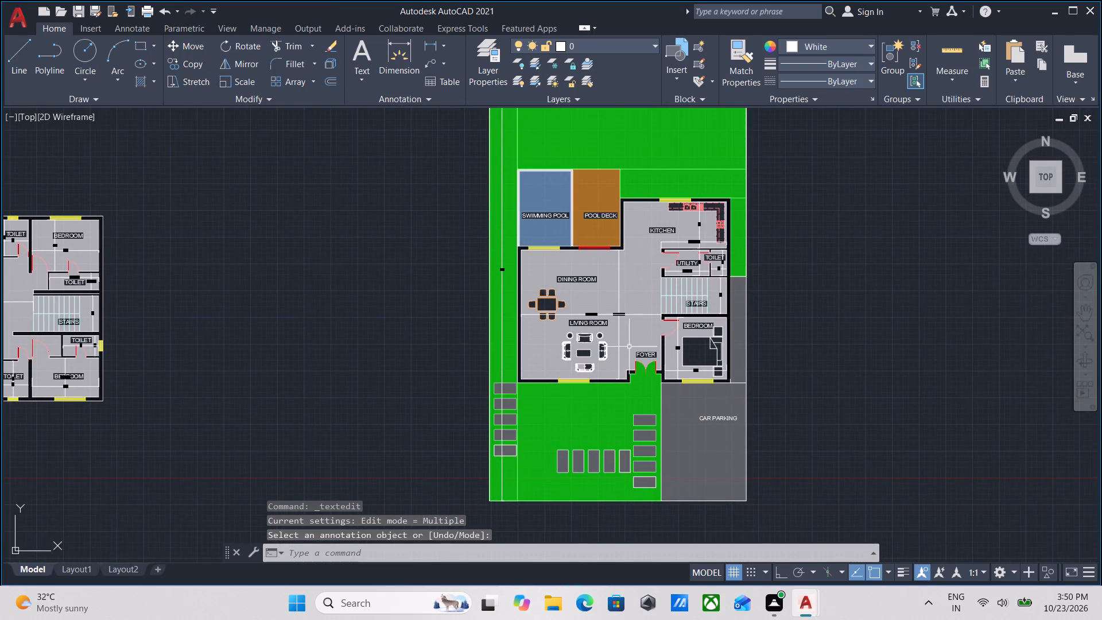
scroll(629, 347, up, 2)
middle_drag(769, 431, 697, 327)
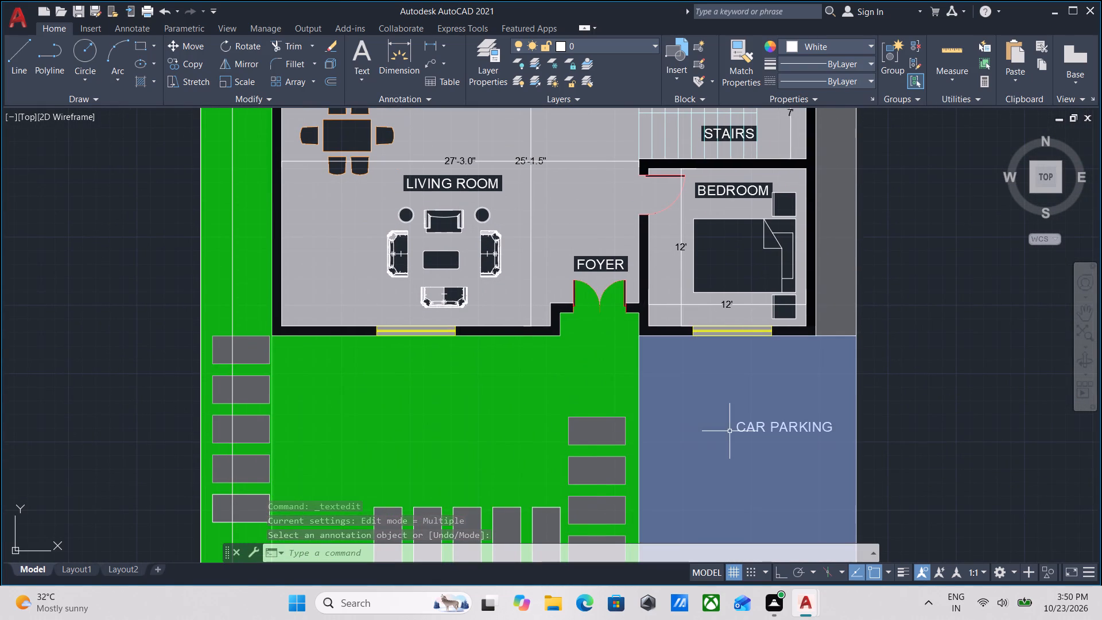
middle_drag(730, 431, 746, 478)
text(DLI)
key(Return)
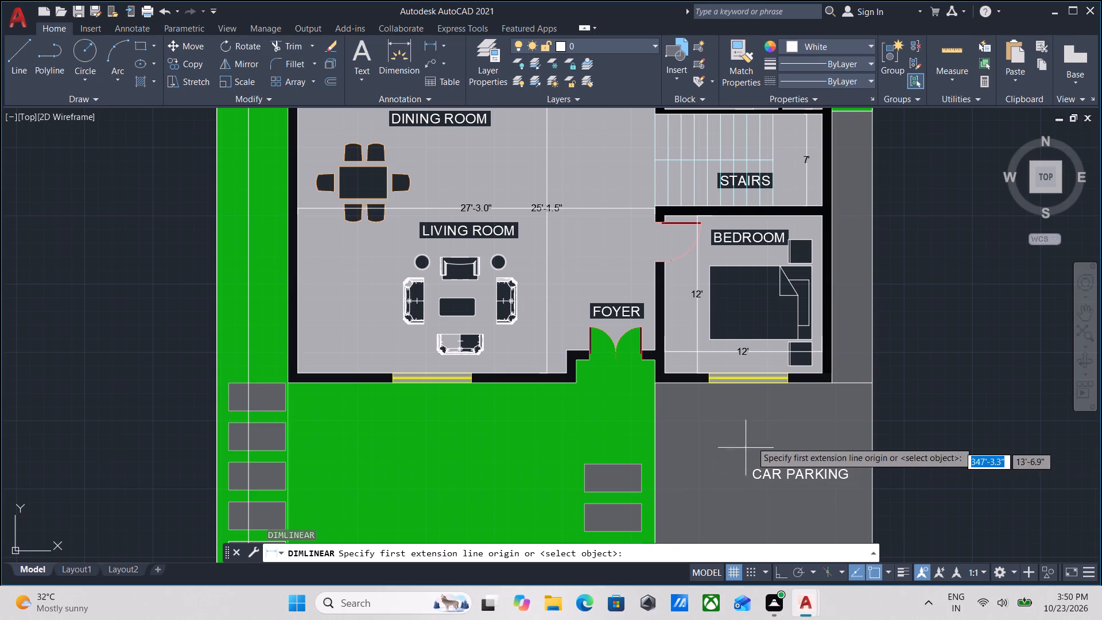
click(797, 385)
middle_drag(783, 544, 822, 298)
middle_drag(778, 511, 816, 359)
scroll(814, 364, down, 1)
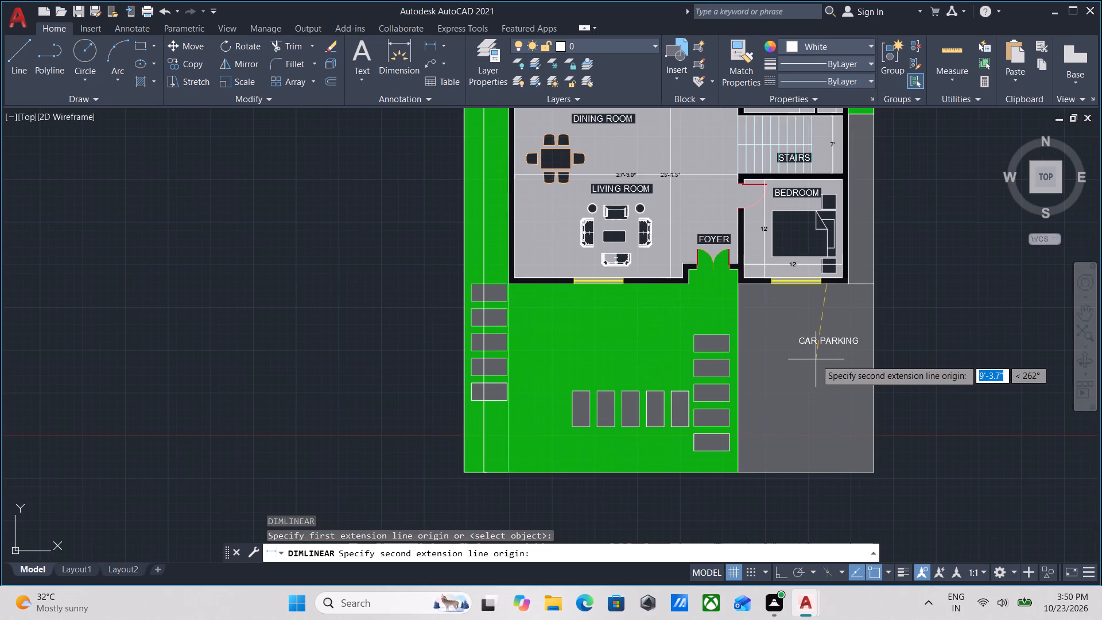
key(F8)
middle_drag(825, 413, 832, 344)
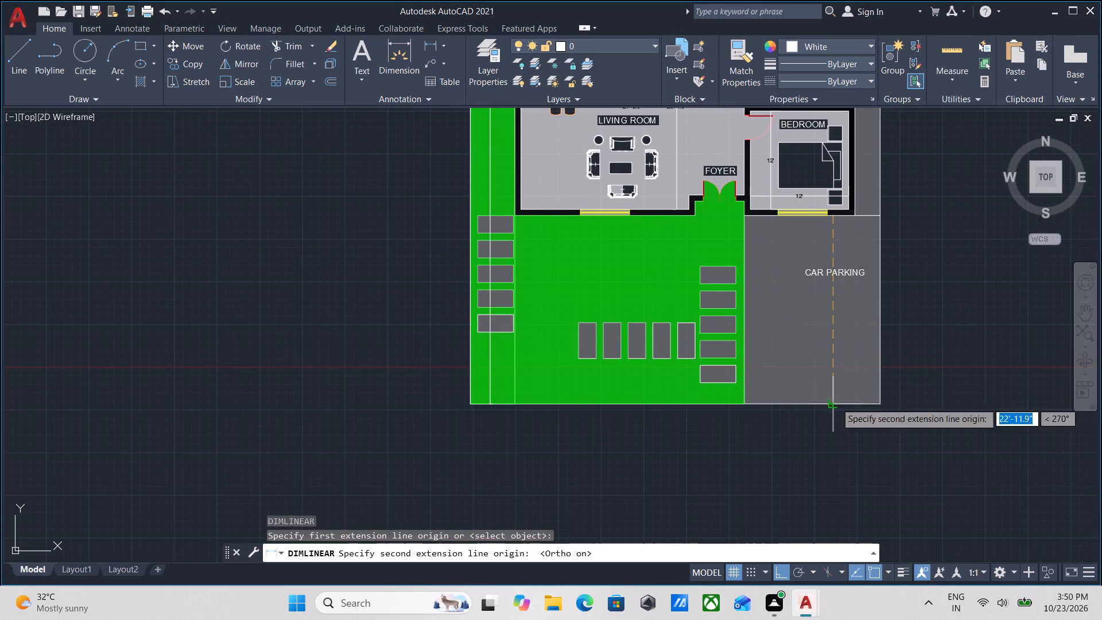
click(832, 404)
click(831, 338)
Add a horizontal linear dimension across the car parking area's width, from the lawn edge to the east boundary, using repeated Linear Dimension mode.
scroll(737, 340, up, 1)
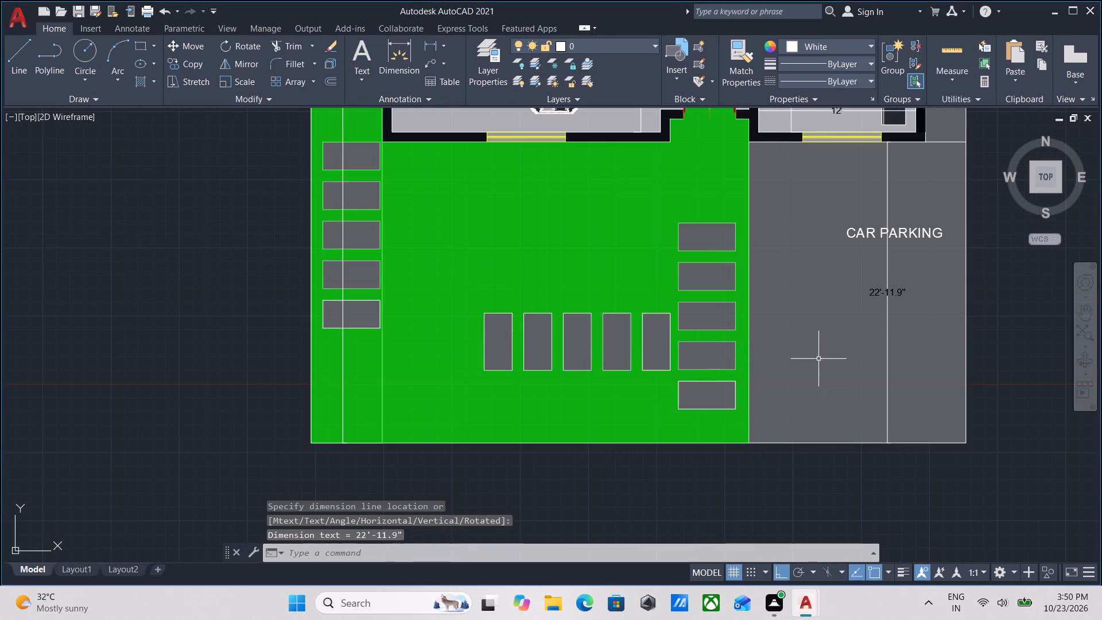
middle_drag(818, 359, 812, 379)
text(MU)
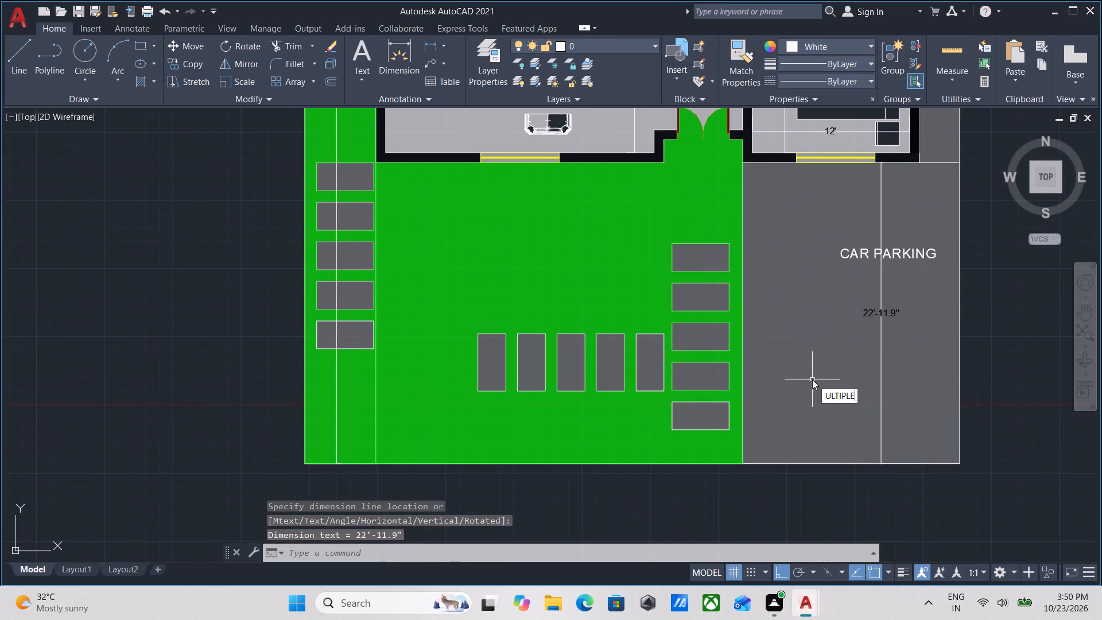
key(Return)
text(DLI)
key(Return)
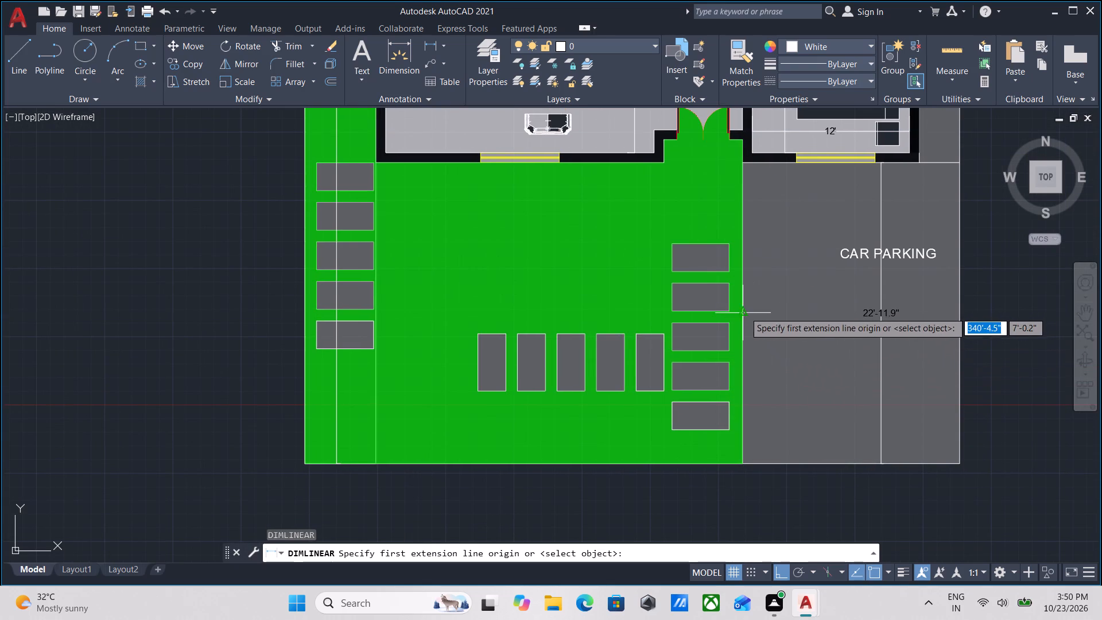
click(744, 312)
click(959, 314)
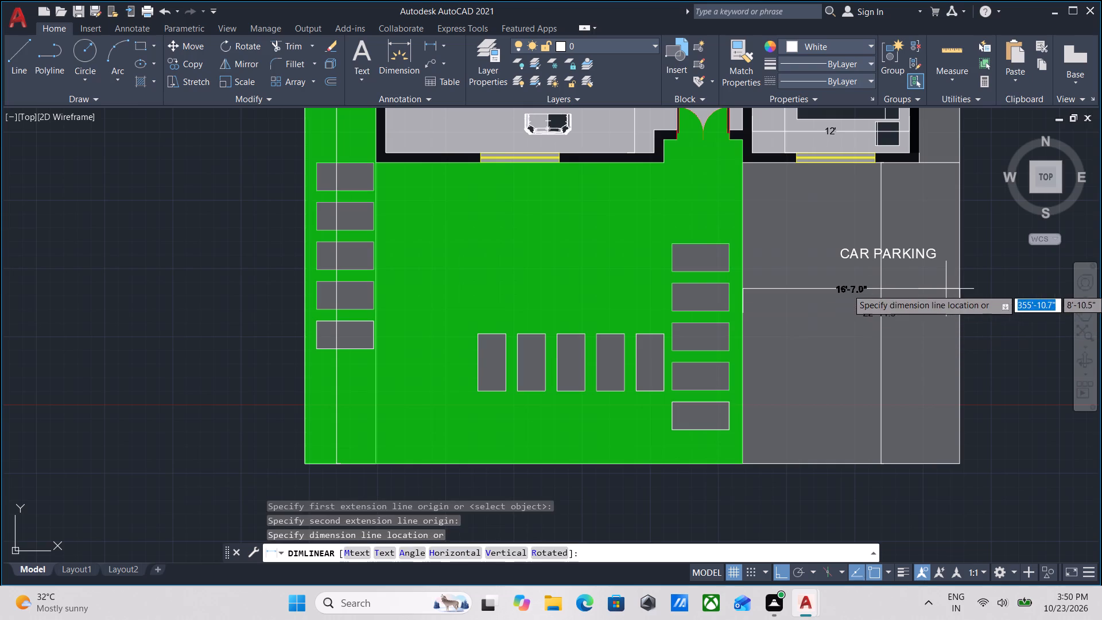
click(946, 289)
middle_drag(872, 352, 874, 420)
scroll(874, 420, down, 2)
middle_drag(874, 420, 902, 364)
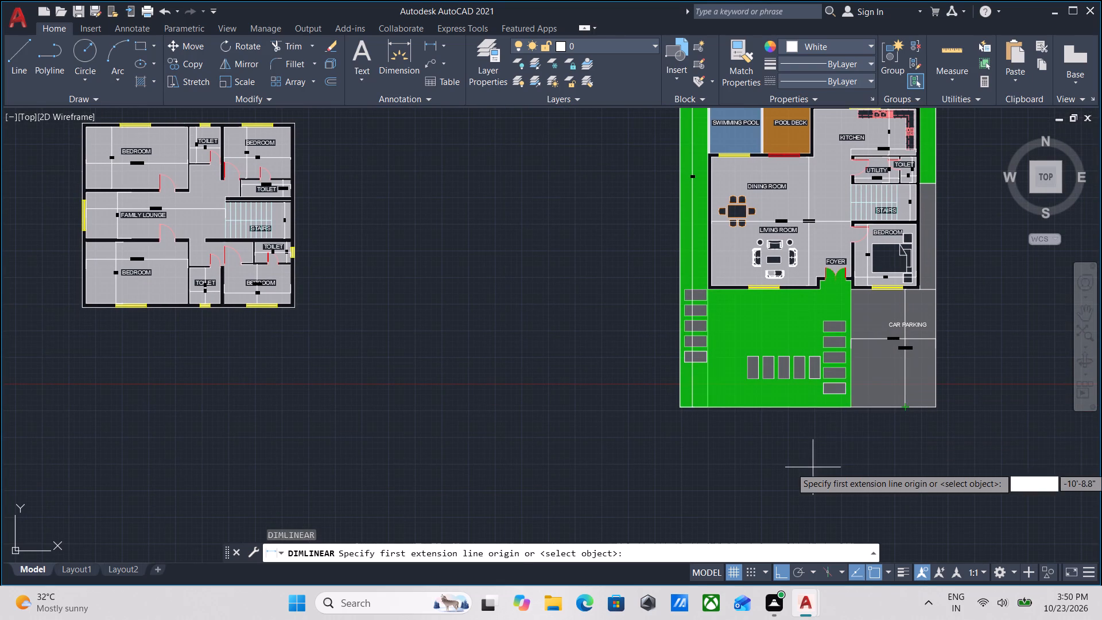
scroll(848, 447, down, 1)
middle_drag(848, 447, 786, 454)
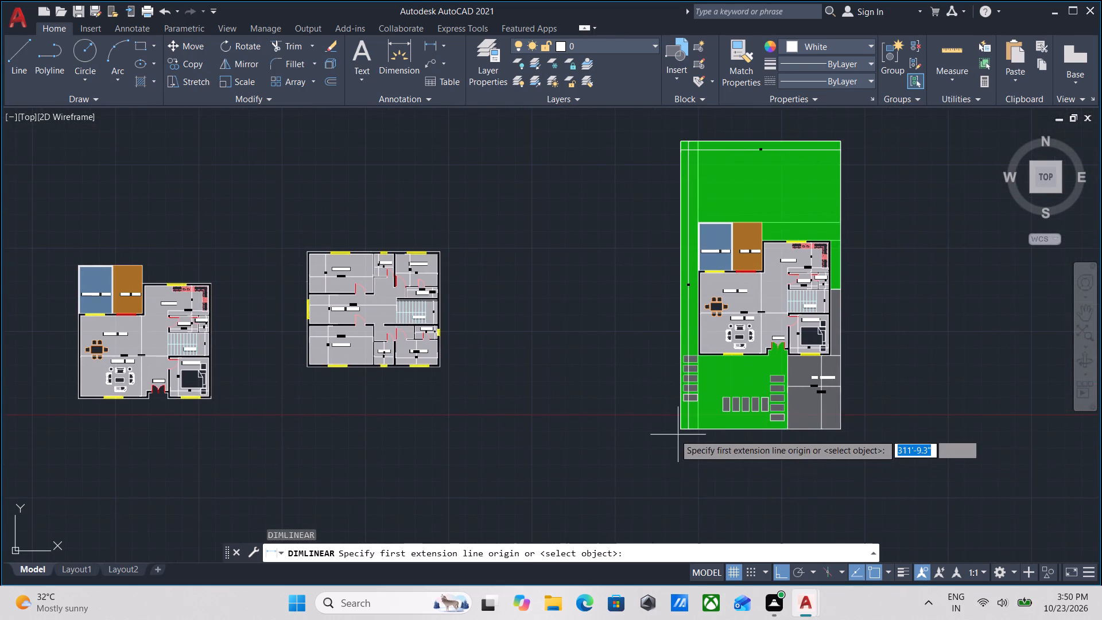
scroll(640, 431, up, 2)
scroll(634, 431, down, 2)
scroll(825, 467, up, 2)
middle_drag(857, 440, 832, 552)
scroll(832, 552, down, 1)
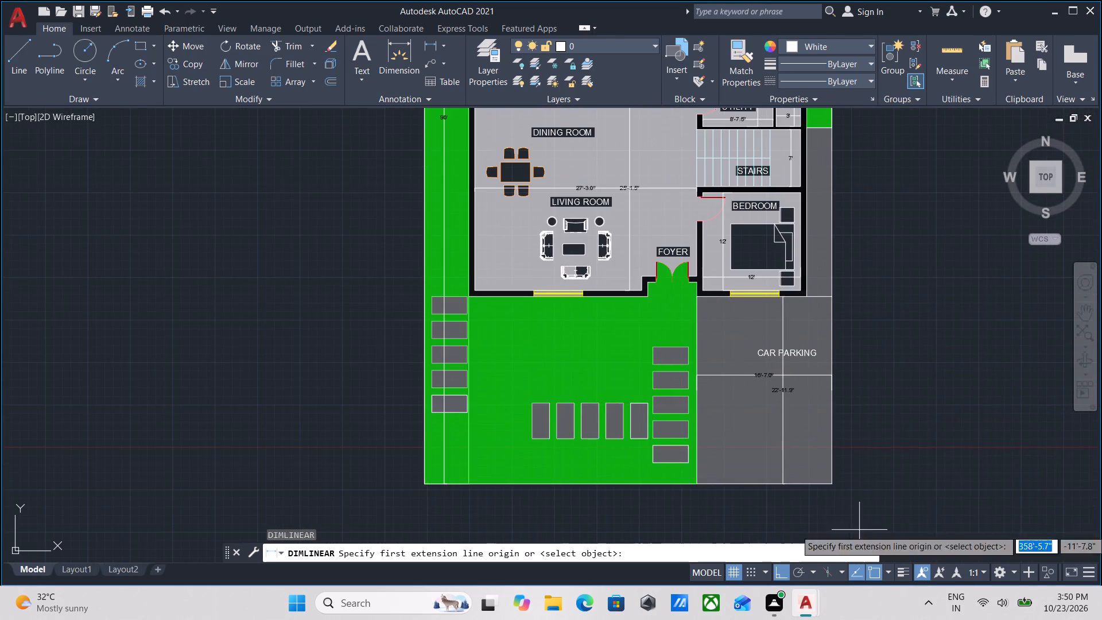
middle_drag(899, 443, 880, 475)
scroll(880, 475, down, 2)
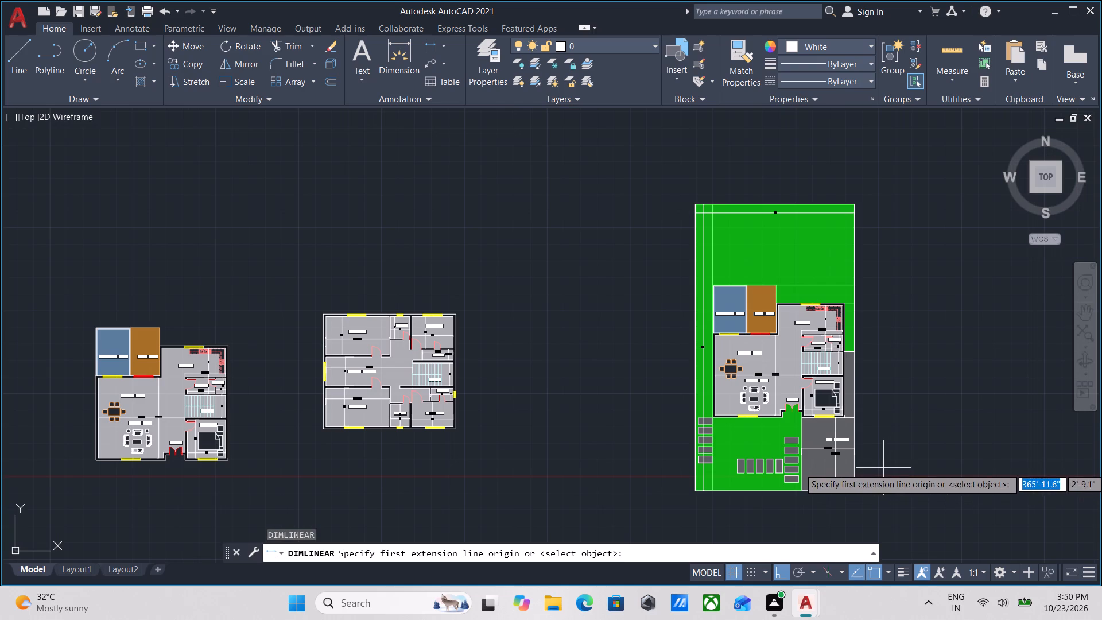
key(Escape)
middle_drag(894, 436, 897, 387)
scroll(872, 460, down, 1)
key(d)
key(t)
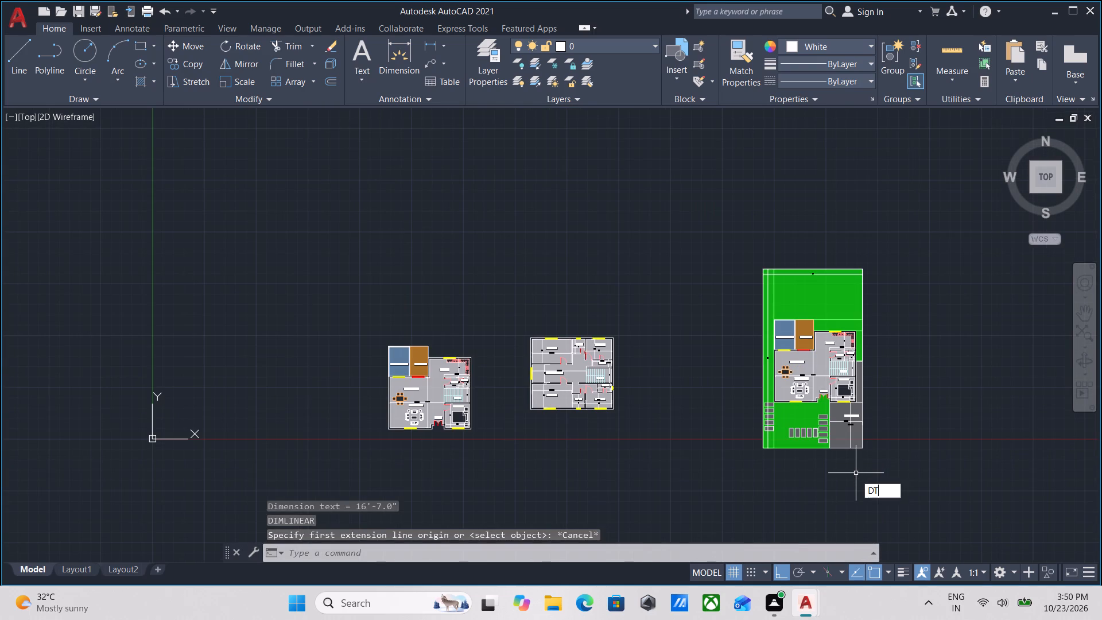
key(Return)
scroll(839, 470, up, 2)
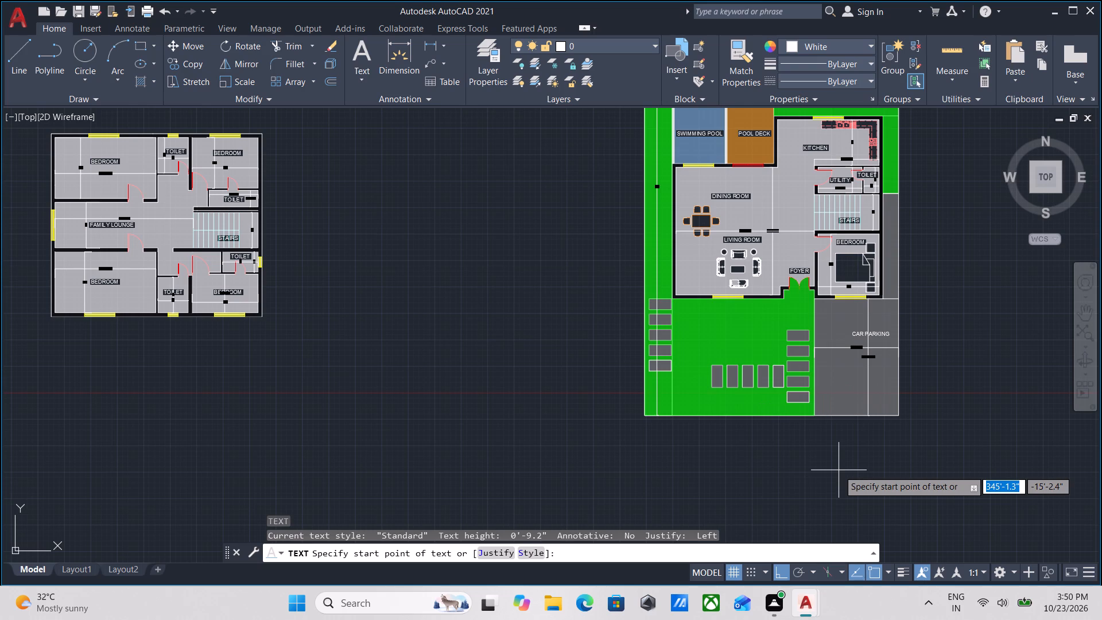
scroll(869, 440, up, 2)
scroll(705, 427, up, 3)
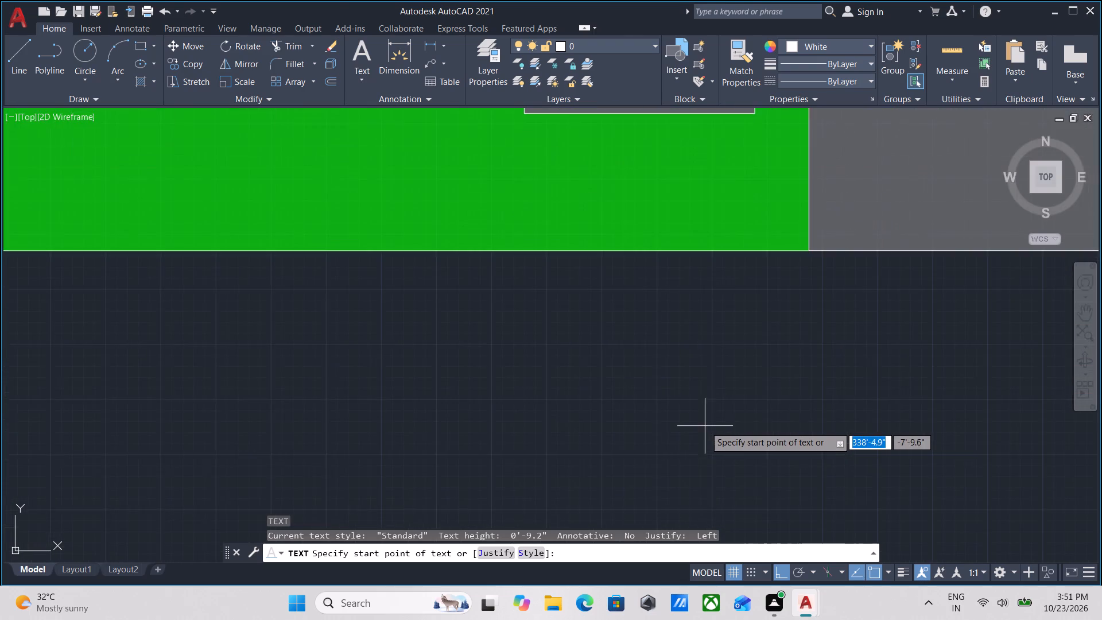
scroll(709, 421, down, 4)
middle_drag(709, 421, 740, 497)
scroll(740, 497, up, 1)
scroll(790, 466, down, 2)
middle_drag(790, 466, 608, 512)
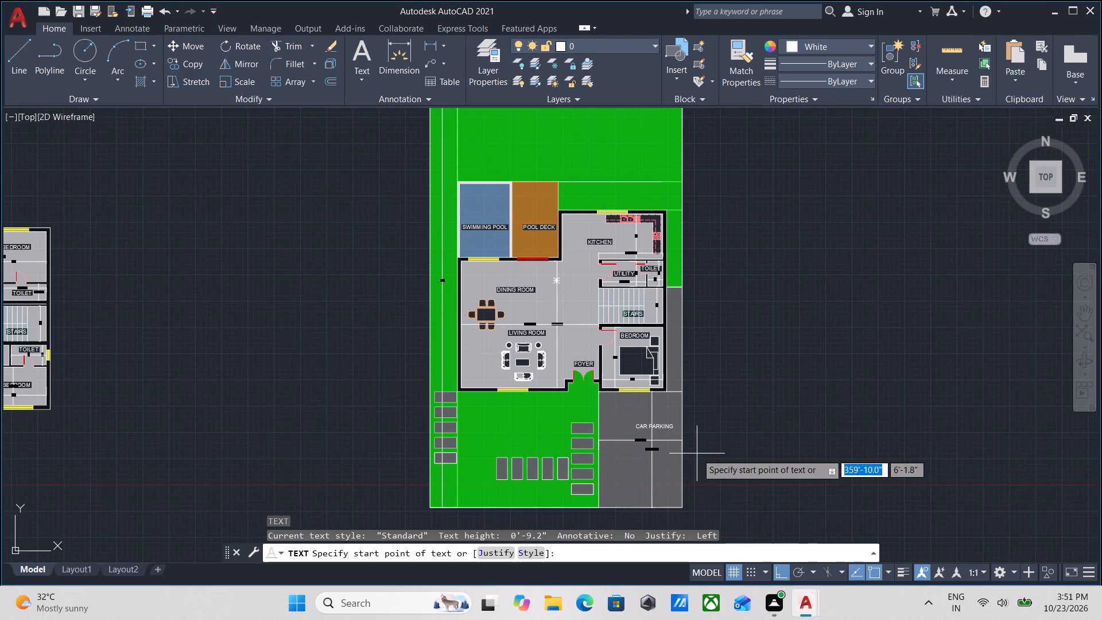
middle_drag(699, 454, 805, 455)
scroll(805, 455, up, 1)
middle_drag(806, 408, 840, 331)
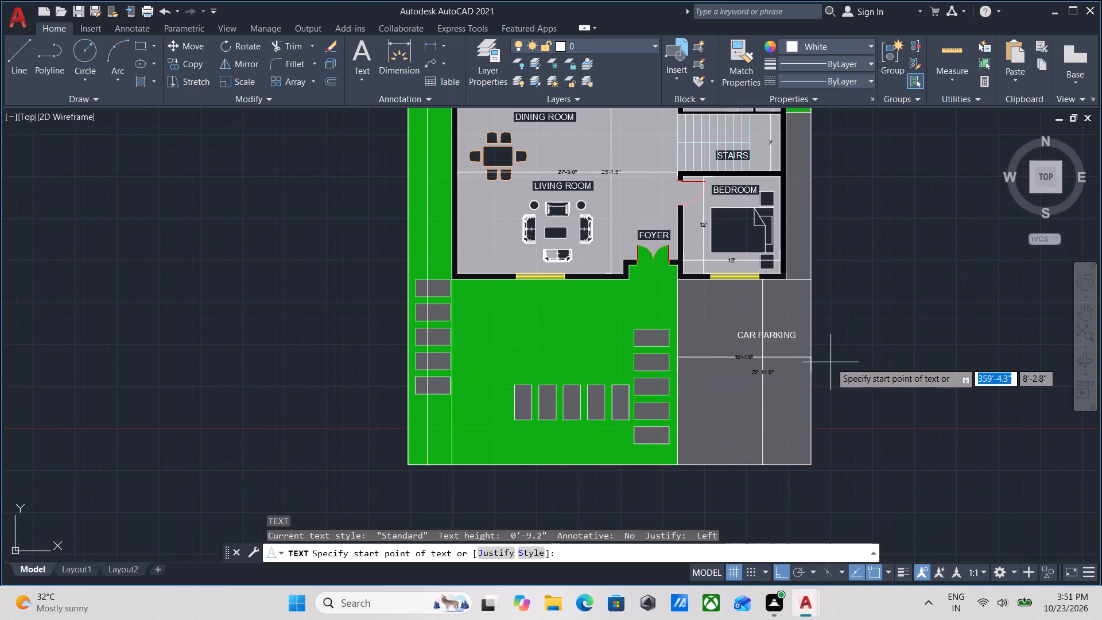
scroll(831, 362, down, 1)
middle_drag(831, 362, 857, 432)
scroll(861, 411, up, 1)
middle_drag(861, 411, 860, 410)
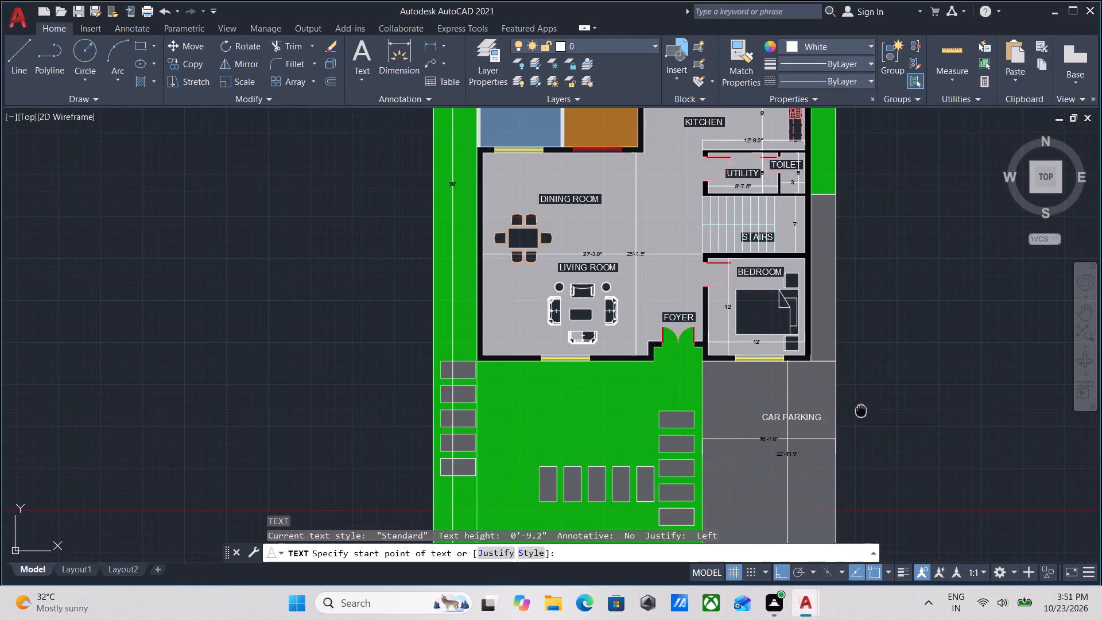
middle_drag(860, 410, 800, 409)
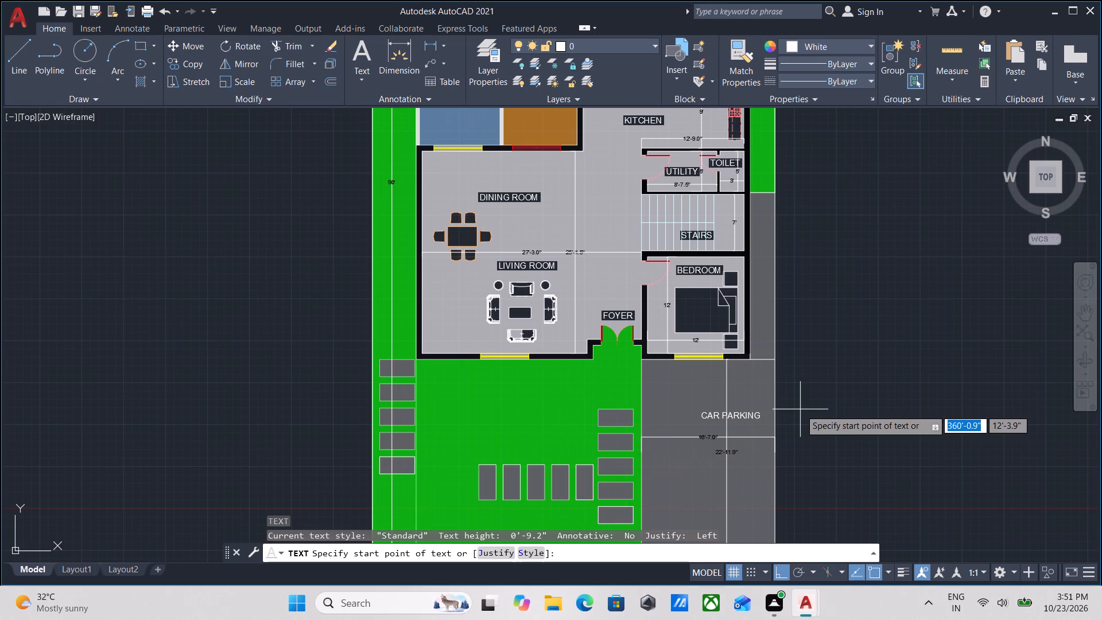
Turn on Clean Screen to enlarge the drawing area.
key(ctrl+0)
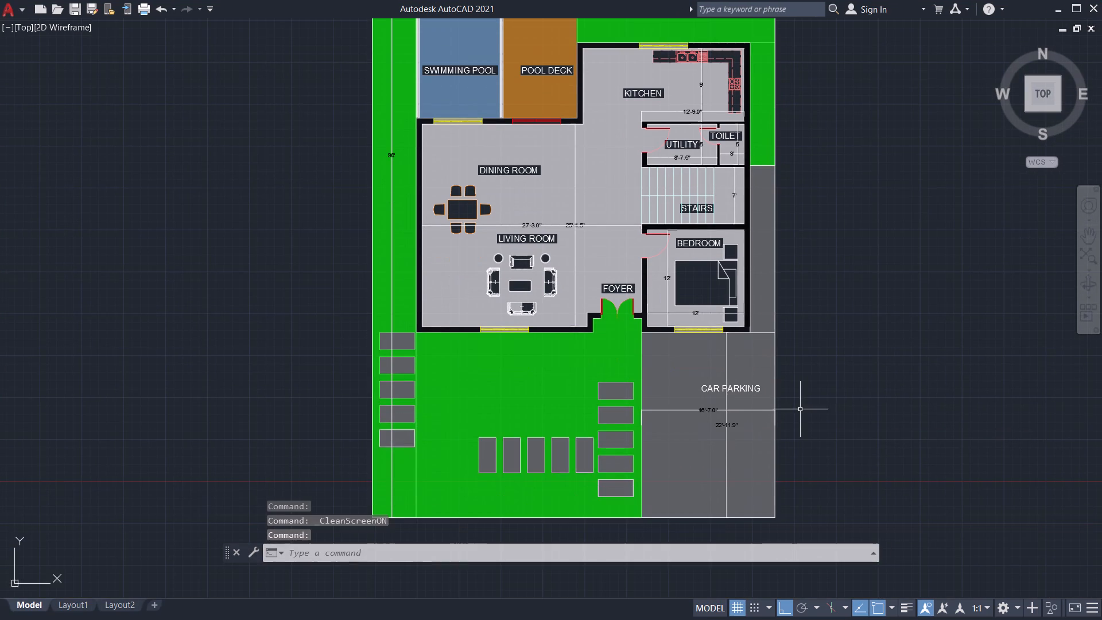
Look over the site plan and the two separate floor plans west of it.
scroll(836, 363, down, 2)
middle_drag(836, 363, 729, 389)
scroll(759, 369, up, 1)
middle_drag(812, 339, 874, 351)
scroll(779, 350, up, 1)
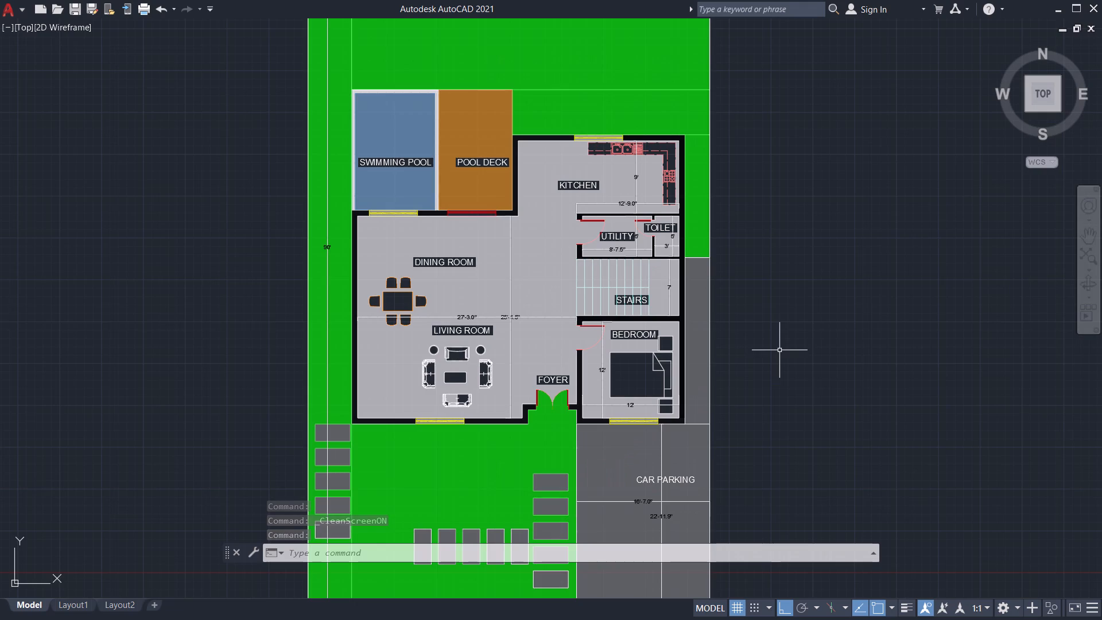
middle_drag(779, 350, 914, 351)
scroll(914, 351, down, 1)
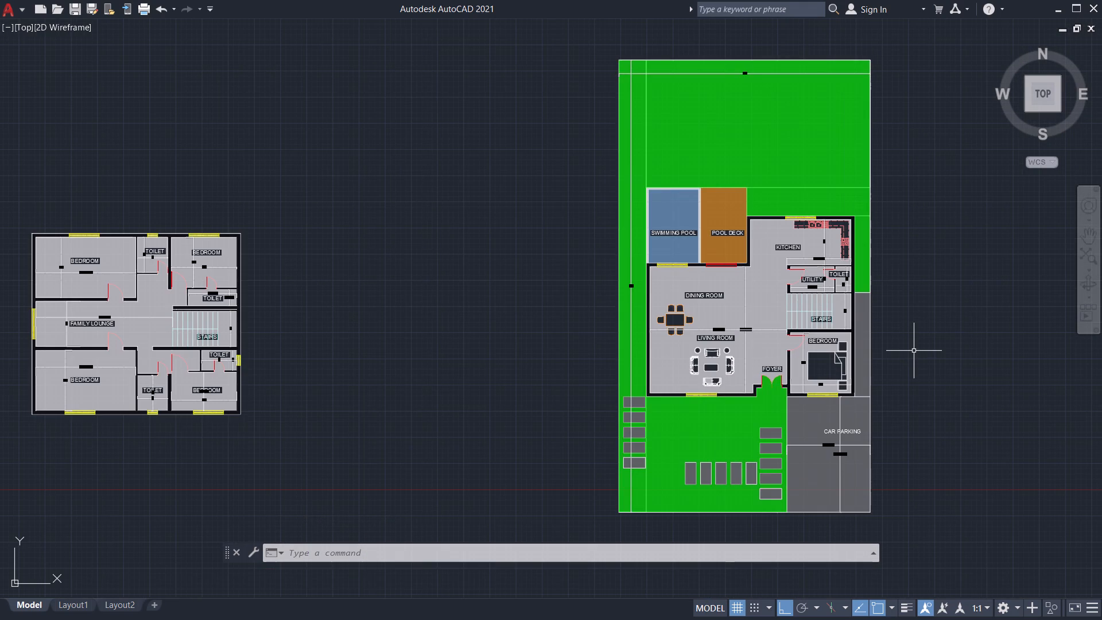
scroll(914, 351, down, 1)
middle_drag(339, 366, 576, 329)
middle_drag(666, 370, 590, 362)
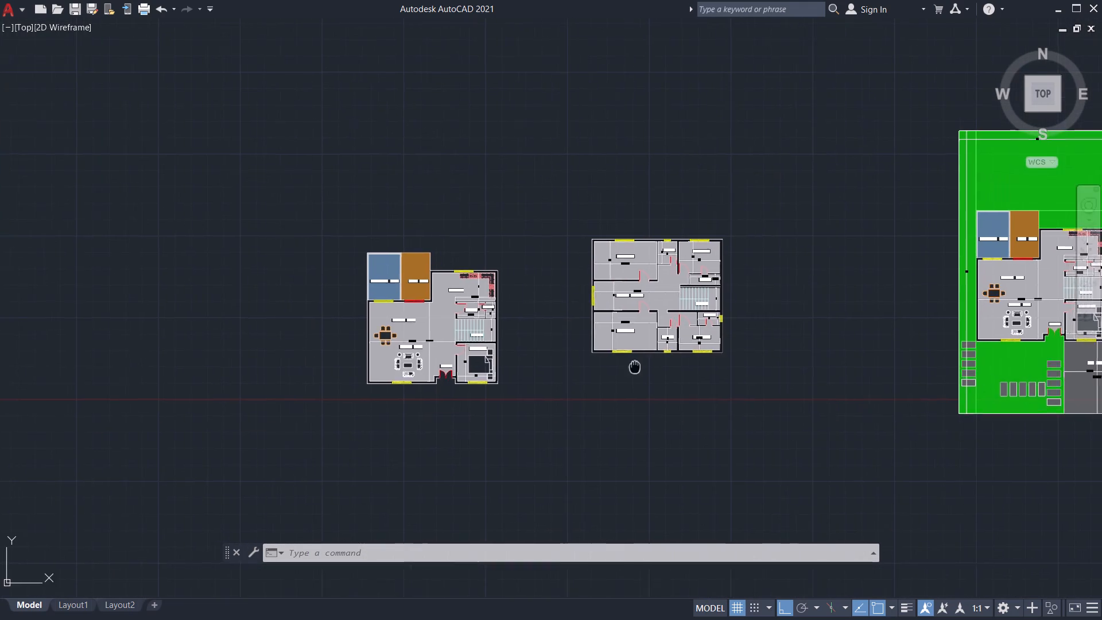
middle_drag(590, 362, 384, 335)
Add a large horizontal single-line text title reading SITE FLOOR PLAN in the empty space east of the plot.
text(DT)
key(Return)
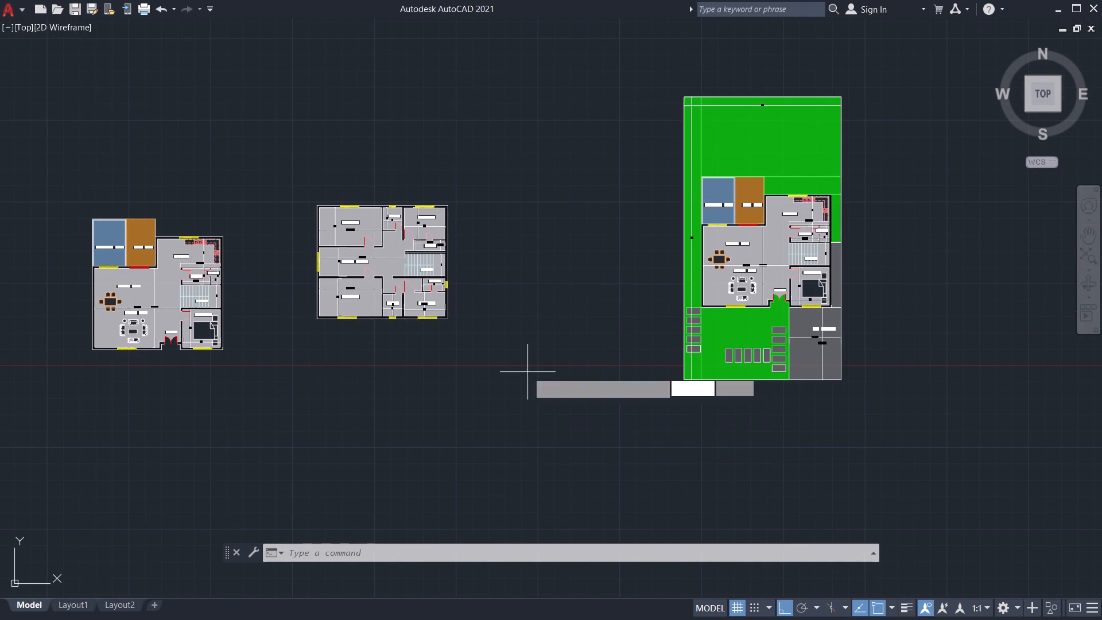
scroll(645, 404, up, 1)
middle_drag(754, 416, 571, 480)
scroll(791, 314, up, 2)
scroll(790, 330, down, 1)
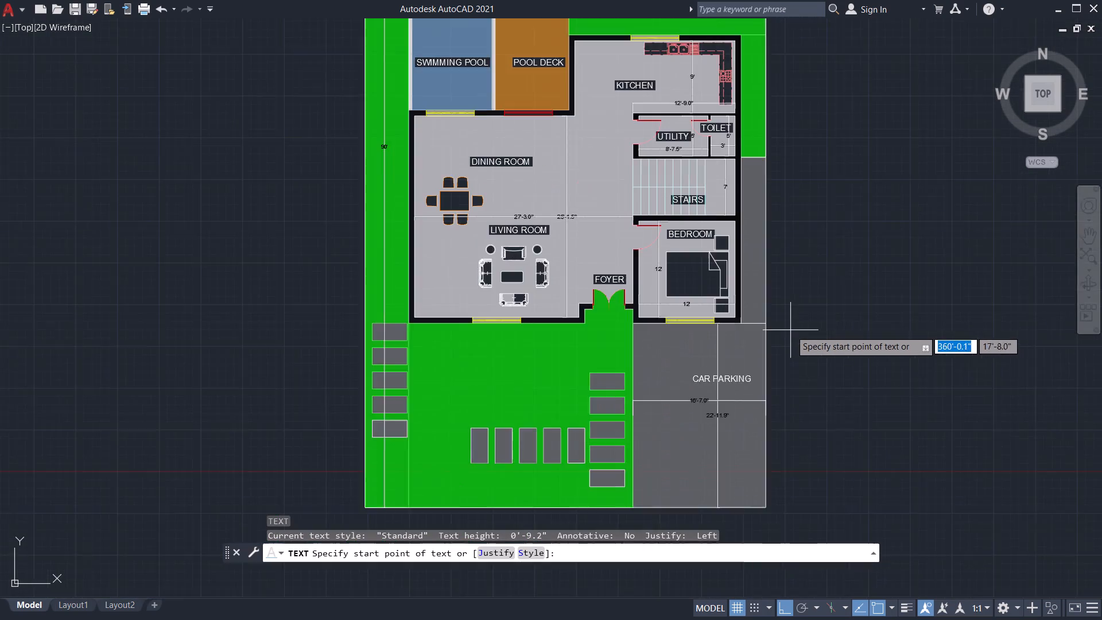
middle_drag(790, 330, 831, 258)
scroll(496, 491, down, 1)
middle_drag(505, 480, 586, 430)
middle_drag(690, 401, 599, 506)
scroll(733, 369, up, 1)
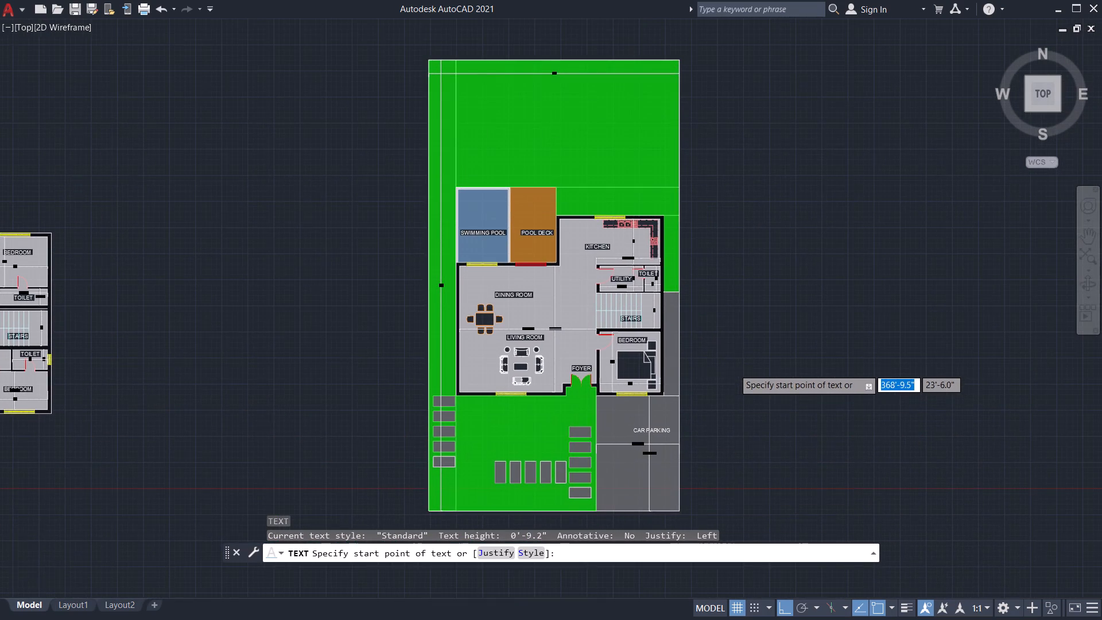
click(707, 373)
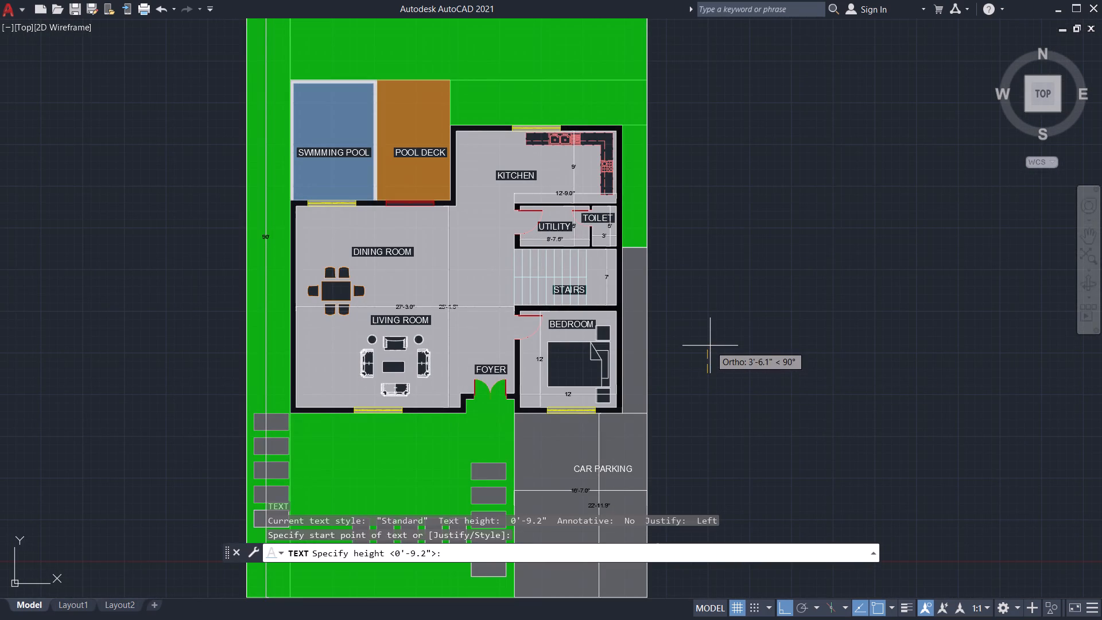
click(708, 354)
click(732, 369)
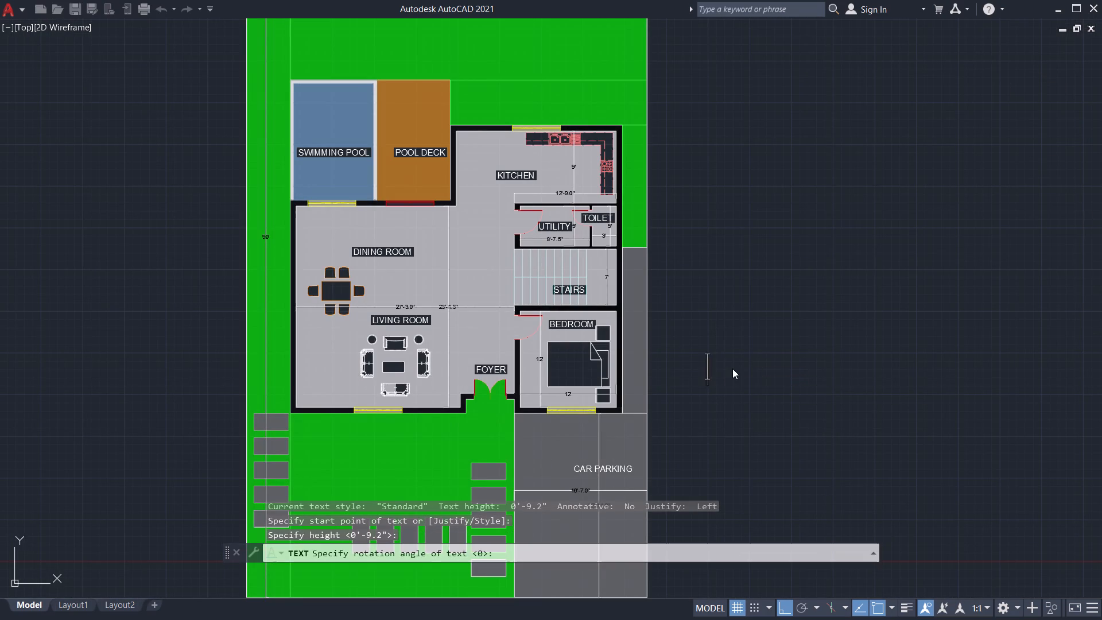
text(GROU)
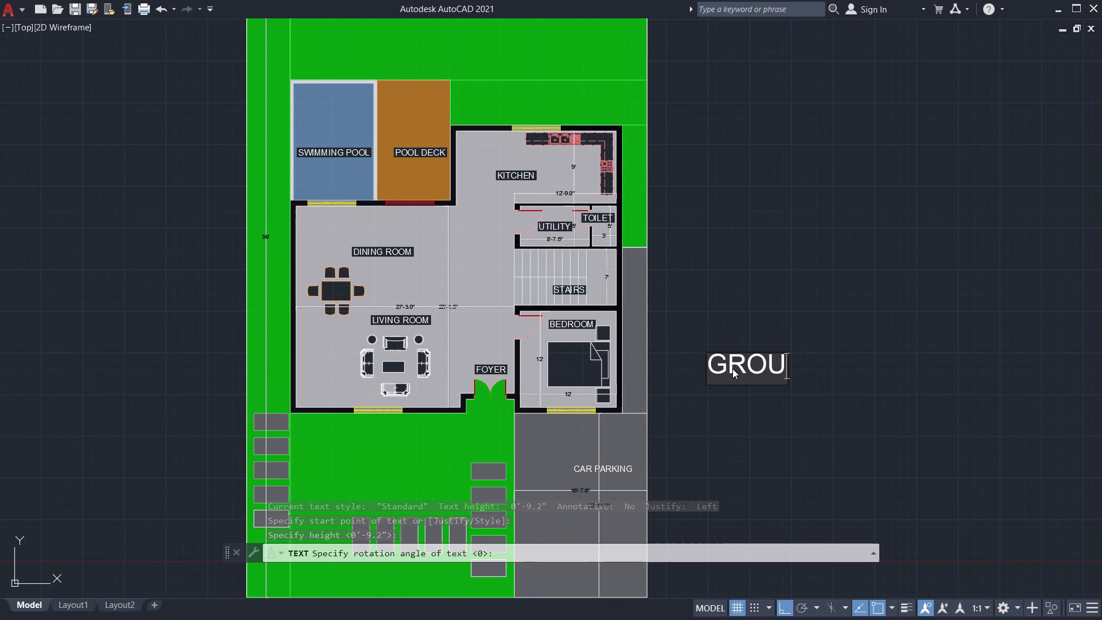
key(BackSpace)
key(BackSpace)
key(BackSpace)
key(BackSpace)
key(s)
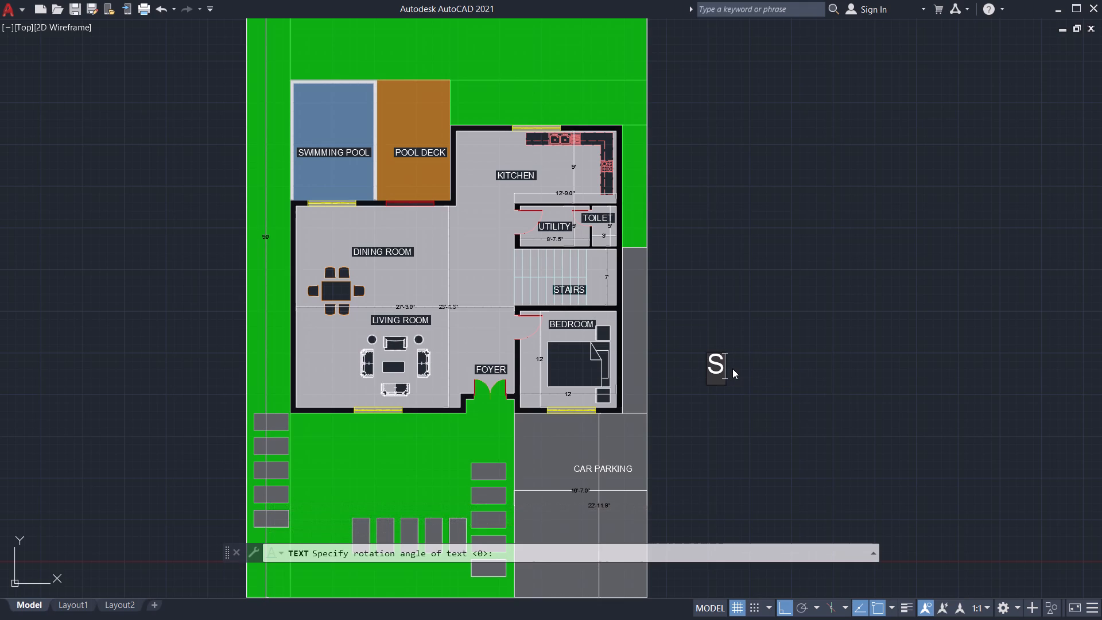
text(TE)
key(space)
key(BackSpace)
key(BackSpace)
key(BackSpace)
text(IR)
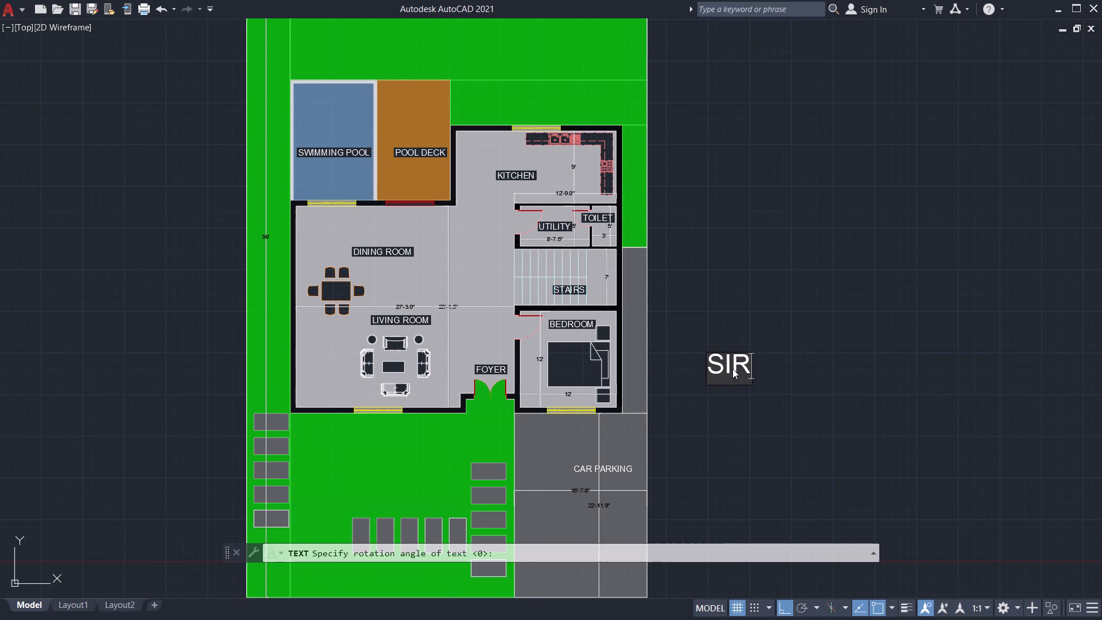
key(BackSpace)
text(TE)
key(space)
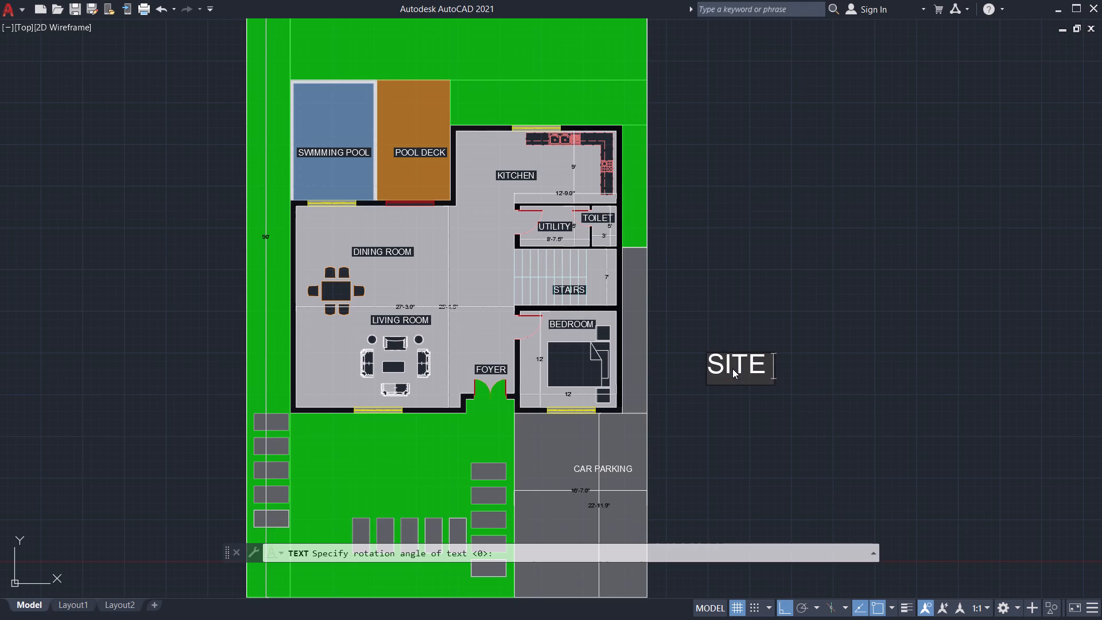
text(FLOOR)
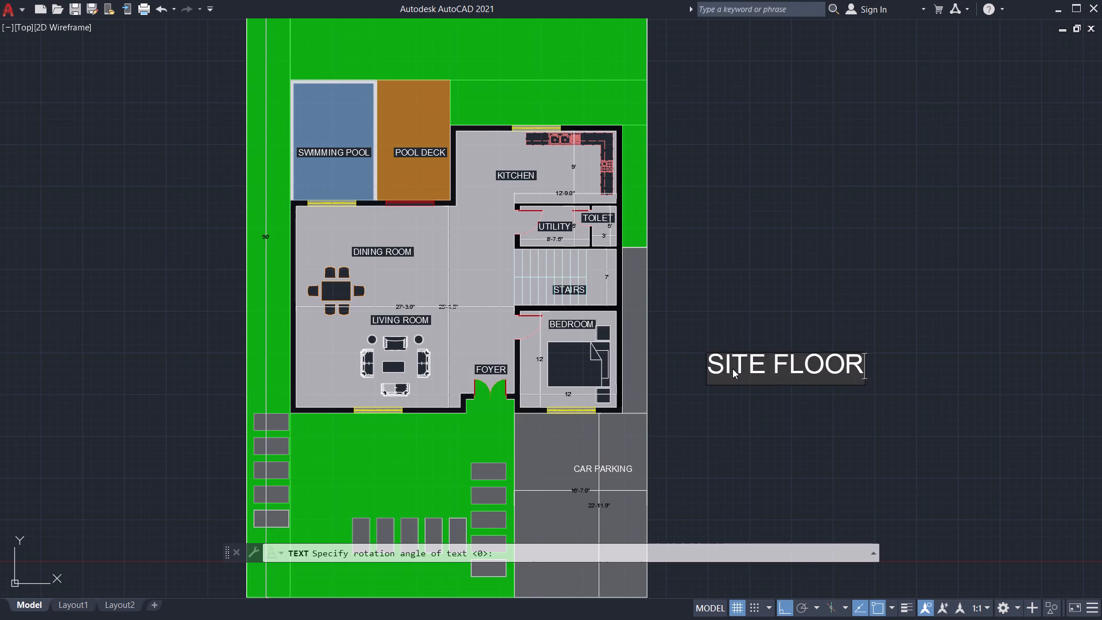
key(space)
text(PLAN)
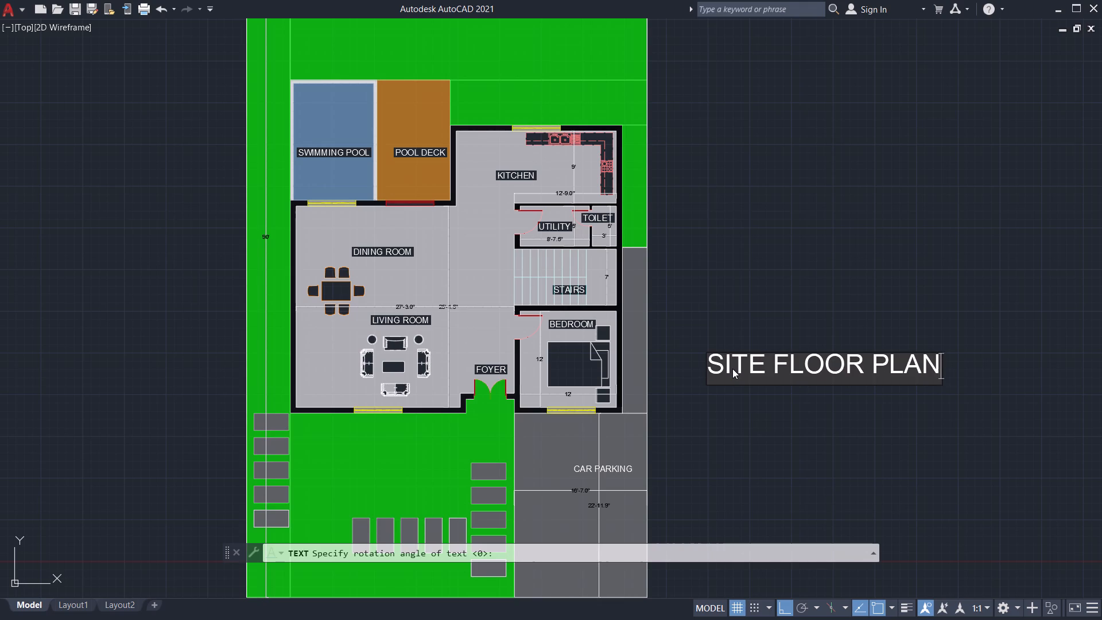
key(Return)
key(Return)
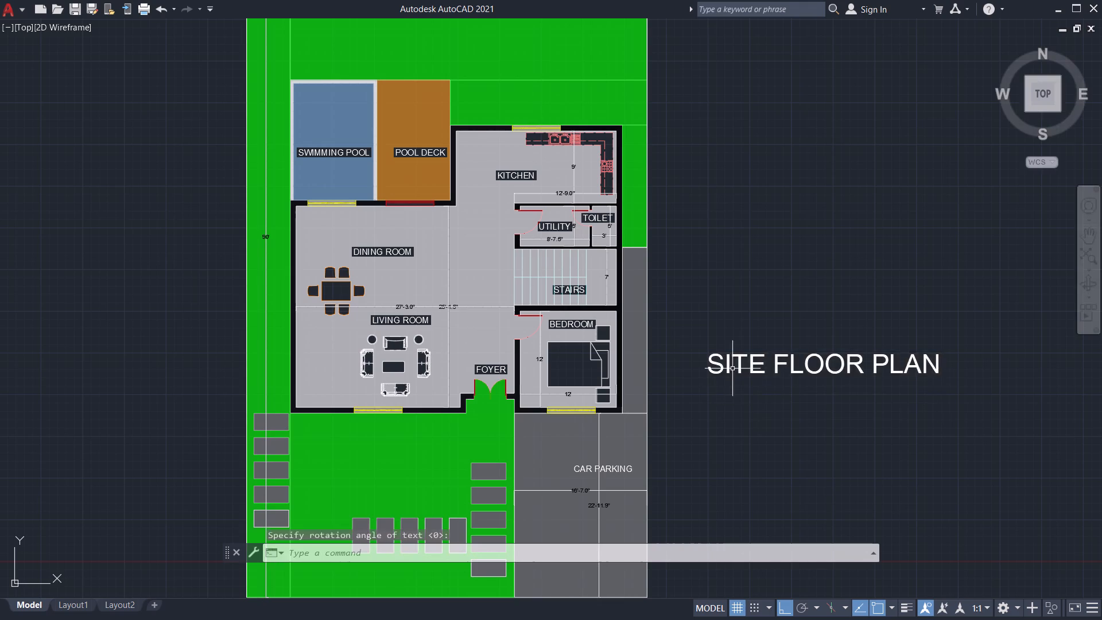
Copy the furnished floor plan with swimming pool from west of the site plan to the empty space east of the SITE FLOOR PLAN title.
scroll(732, 369, down, 3)
scroll(752, 379, up, 2)
middle_drag(752, 379, 875, 382)
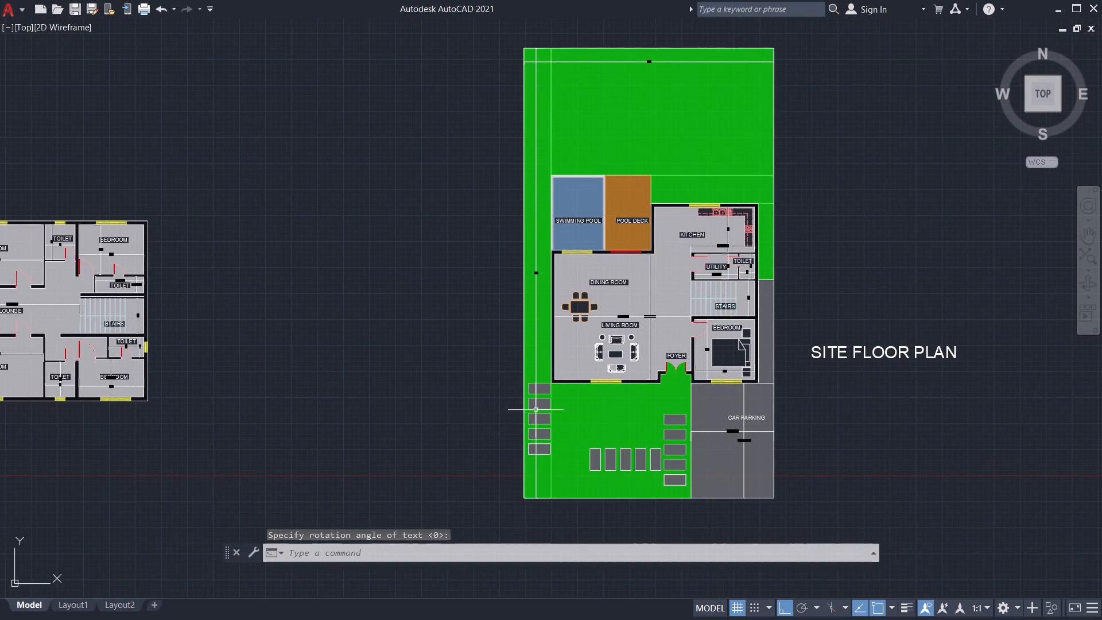
middle_drag(472, 416, 818, 379)
middle_drag(522, 384, 788, 356)
click(453, 390)
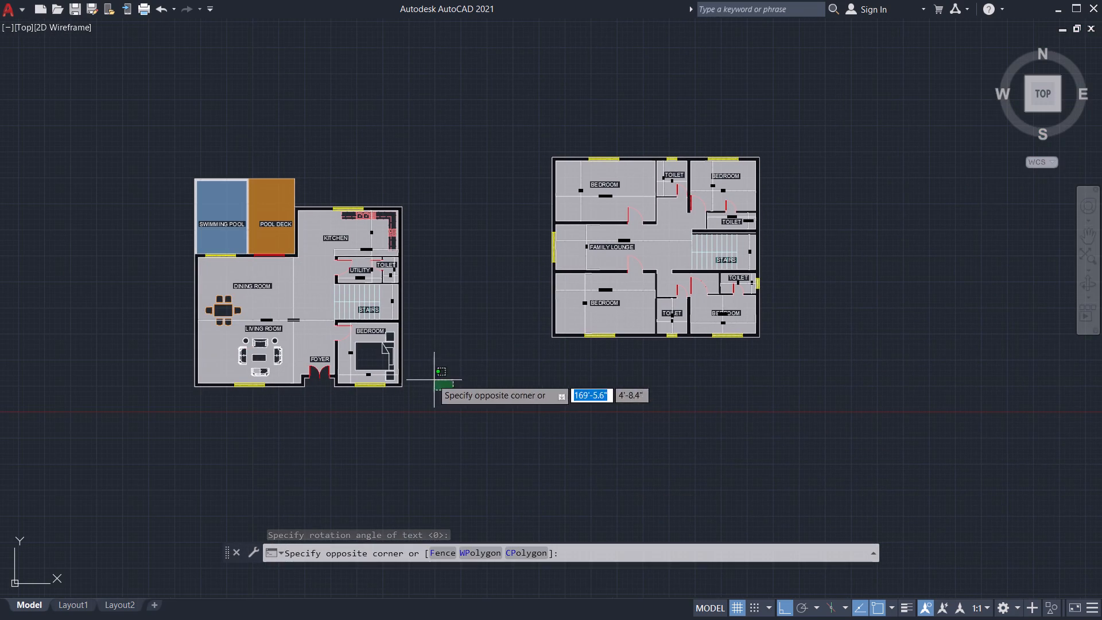
click(356, 345)
text(CO)
key(Return)
click(398, 385)
scroll(666, 375, down, 1)
middle_drag(666, 375, 255, 402)
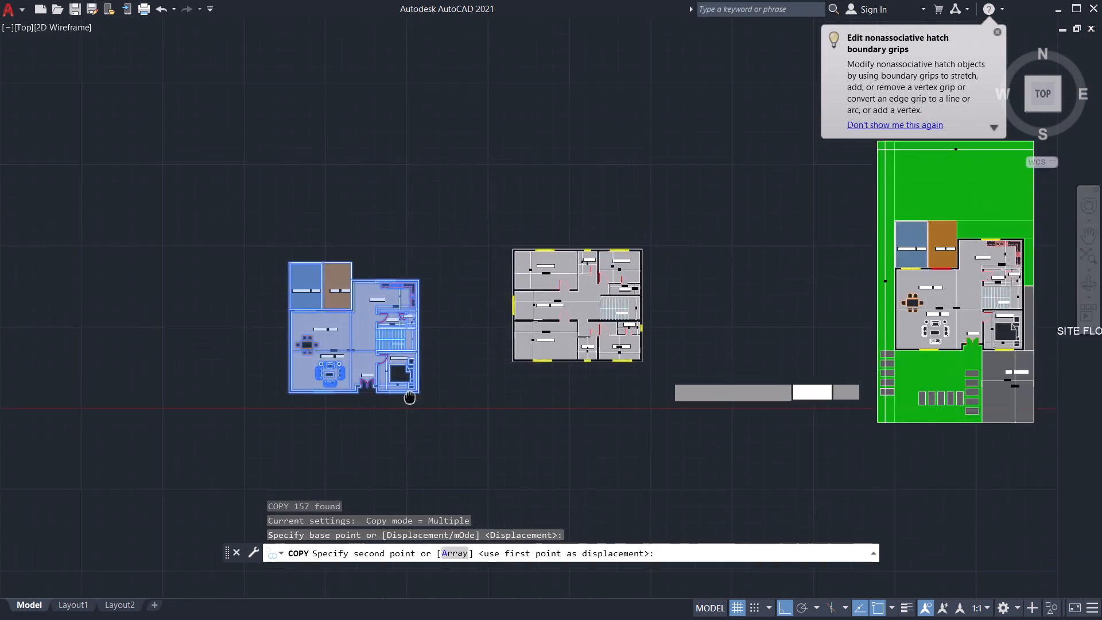
middle_drag(255, 402, 103, 403)
scroll(129, 403, up, 1)
middle_drag(936, 408, 584, 424)
click(1049, 379)
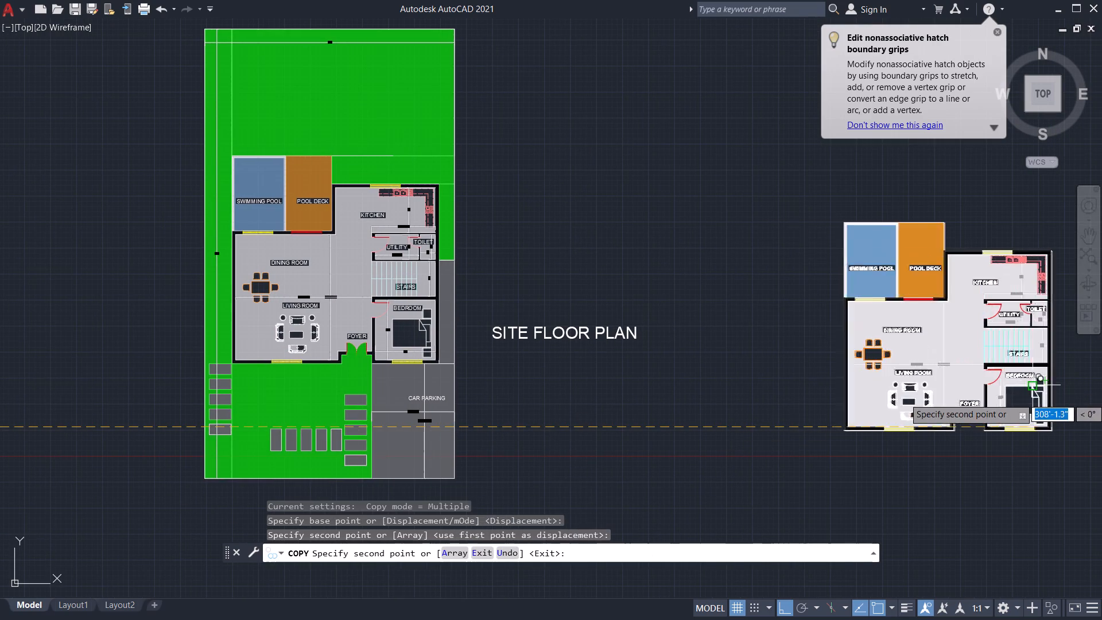
key(Escape)
Take a rectangular screen snip framing the whole site plan together with its SITE FLOOR PLAN title.
scroll(997, 448, up, 1)
middle_drag(997, 448, 941, 428)
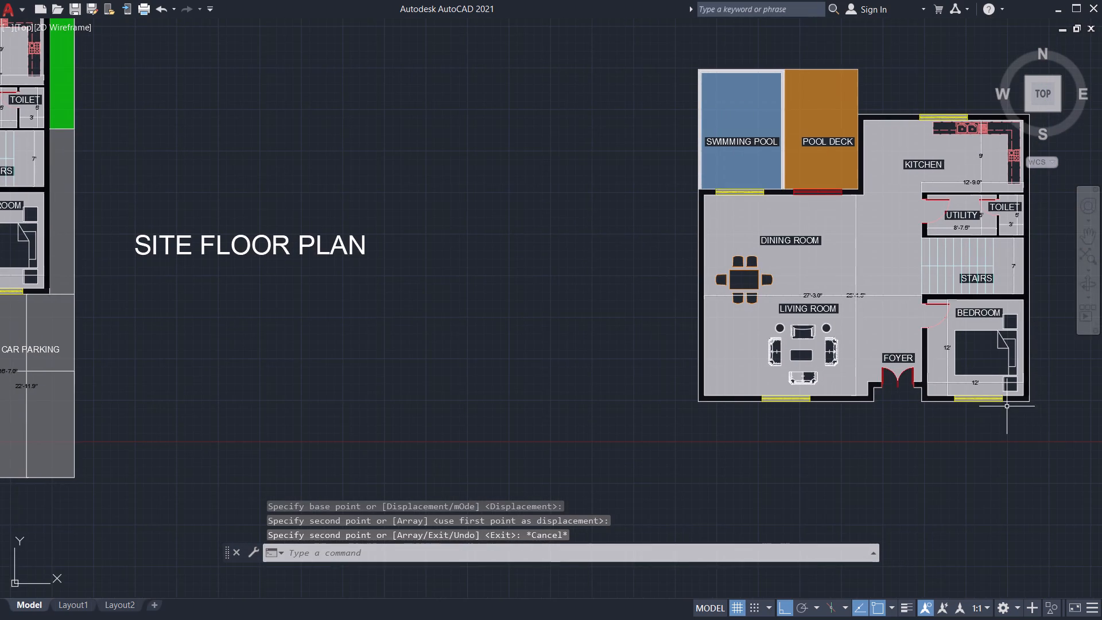
scroll(1044, 421, down, 1)
middle_drag(403, 373, 855, 432)
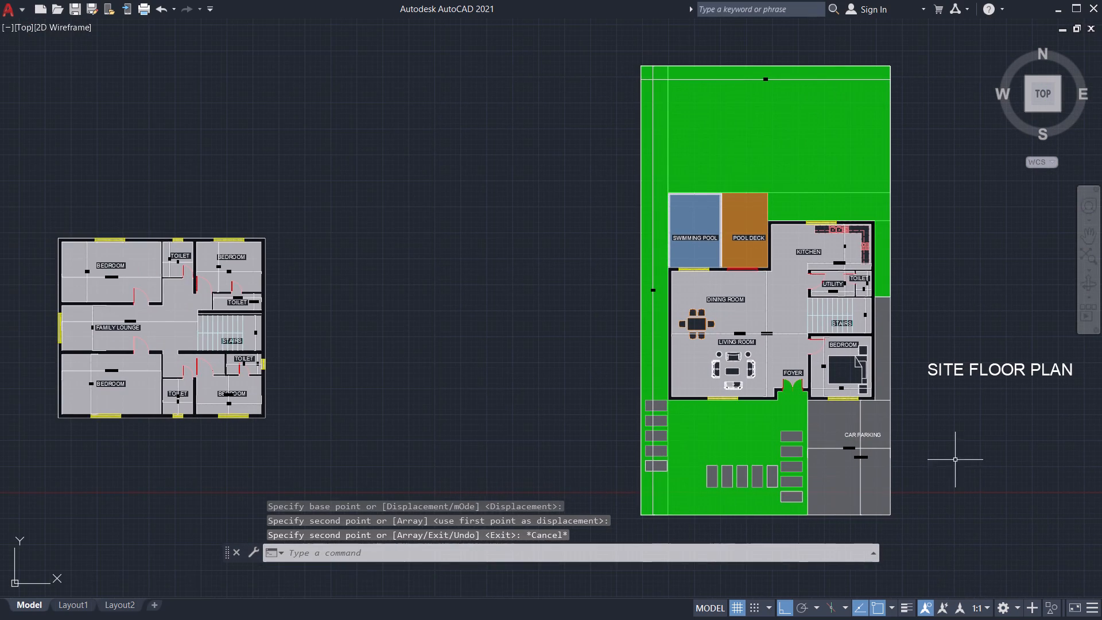
middle_drag(957, 447, 913, 447)
scroll(956, 456, up, 1)
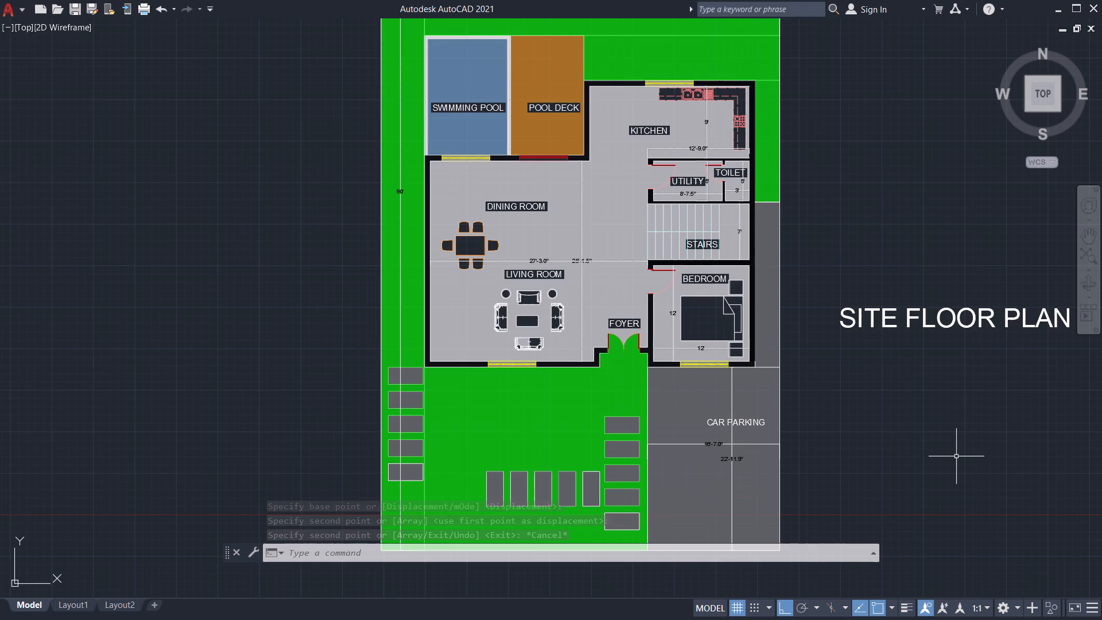
scroll(956, 456, down, 1)
middle_drag(956, 456, 936, 450)
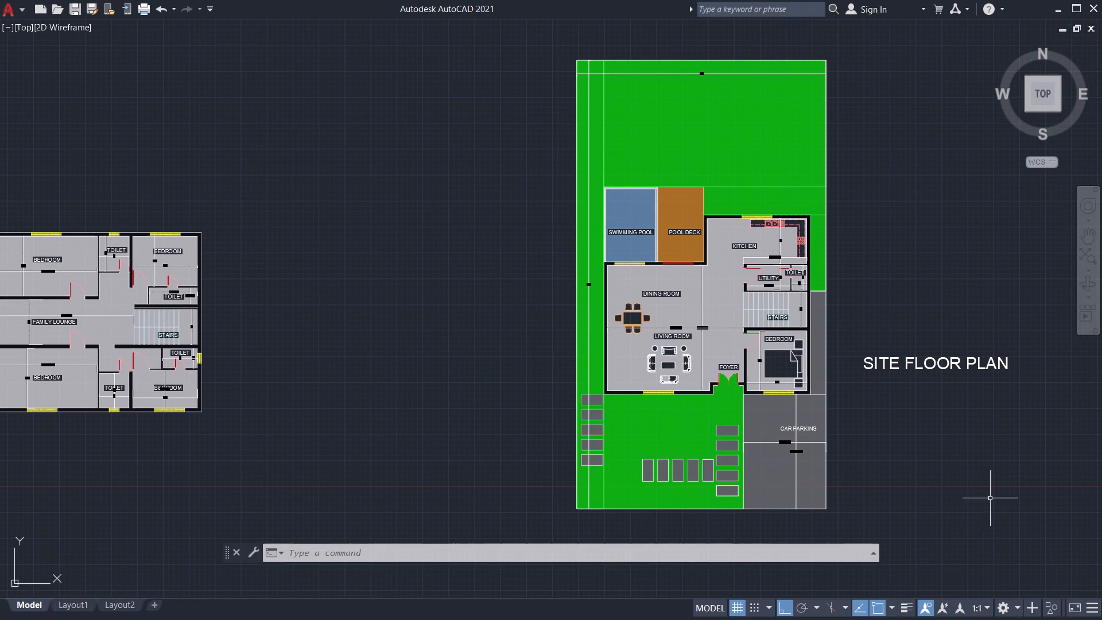
key(shift+super+s)
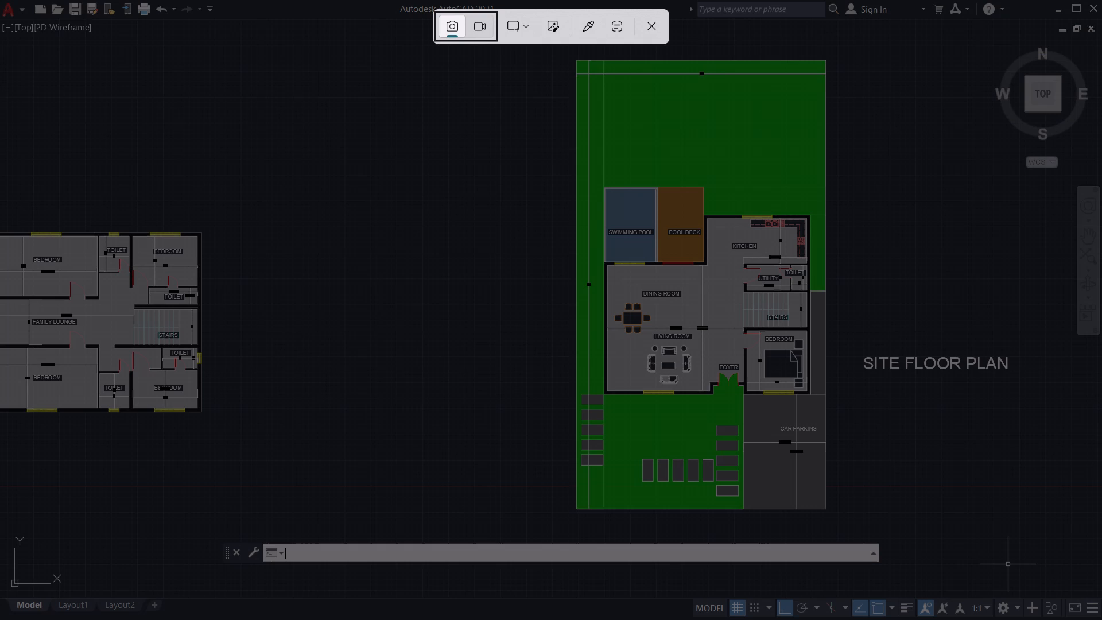
drag(526, 41, 733, 336)
drag(416, 38, 1016, 543)
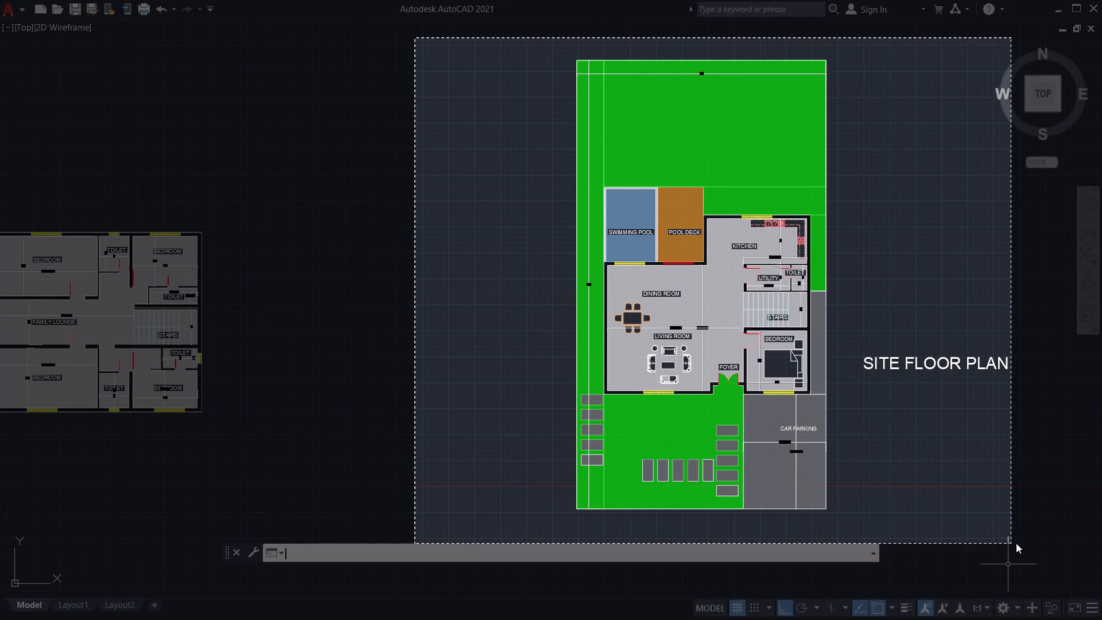
drag(1016, 543, 1023, 531)
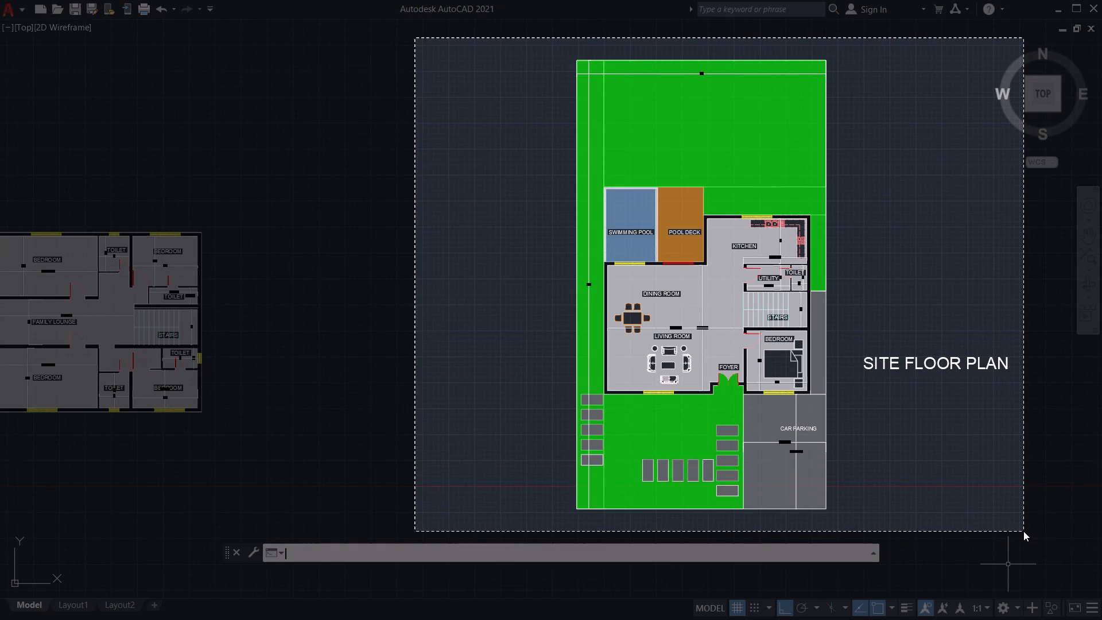
drag(1023, 531, 1020, 531)
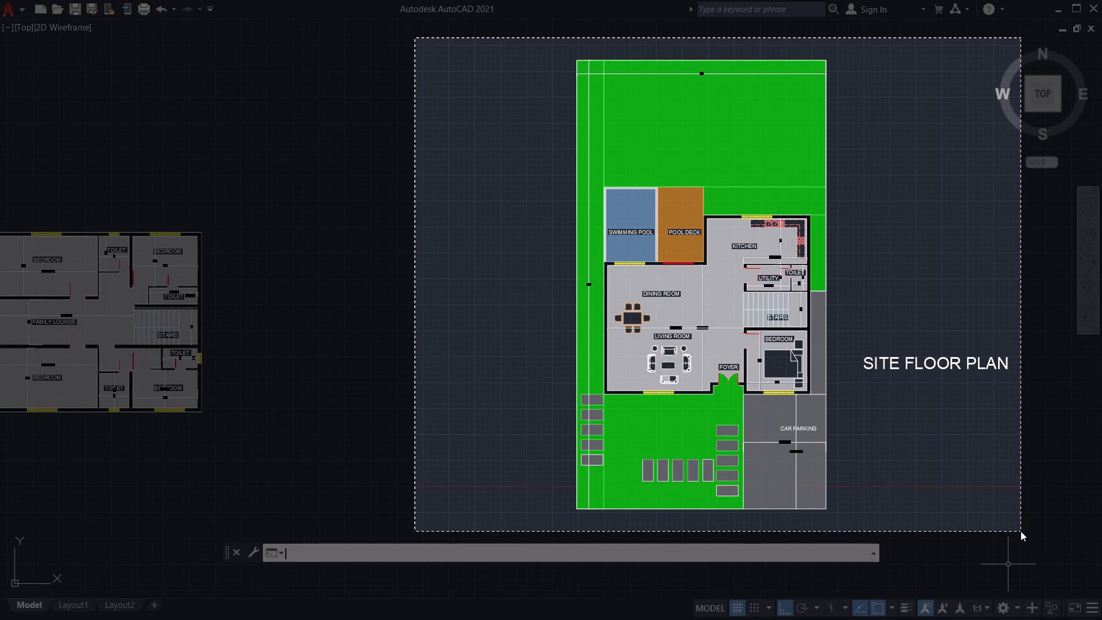
drag(1020, 531, 1010, 529)
Copy the SITE FLOOR PLAN title to just below the foyer side of the copied pool floor plan, with Ortho off.
scroll(963, 385, down, 1)
middle_drag(958, 383, 394, 367)
scroll(588, 386, up, 2)
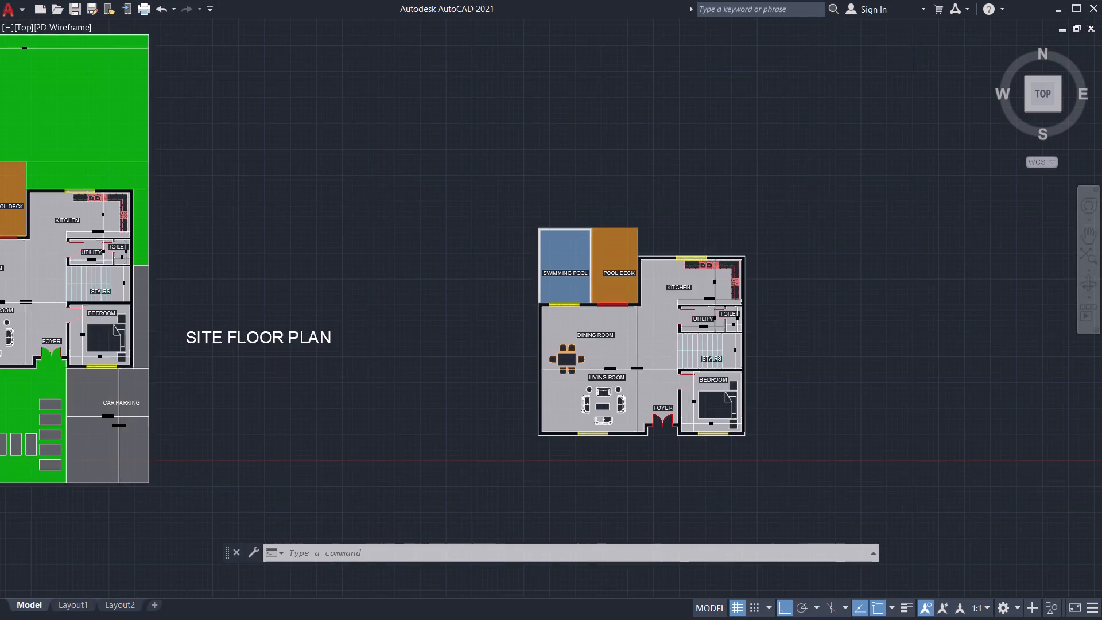
scroll(757, 387, up, 1)
middle_drag(760, 377, 782, 361)
scroll(926, 367, down, 1)
middle_drag(899, 359, 837, 332)
scroll(724, 426, down, 1)
middle_drag(752, 376, 768, 362)
scroll(390, 344, up, 2)
drag(390, 344, 374, 332)
click(202, 202)
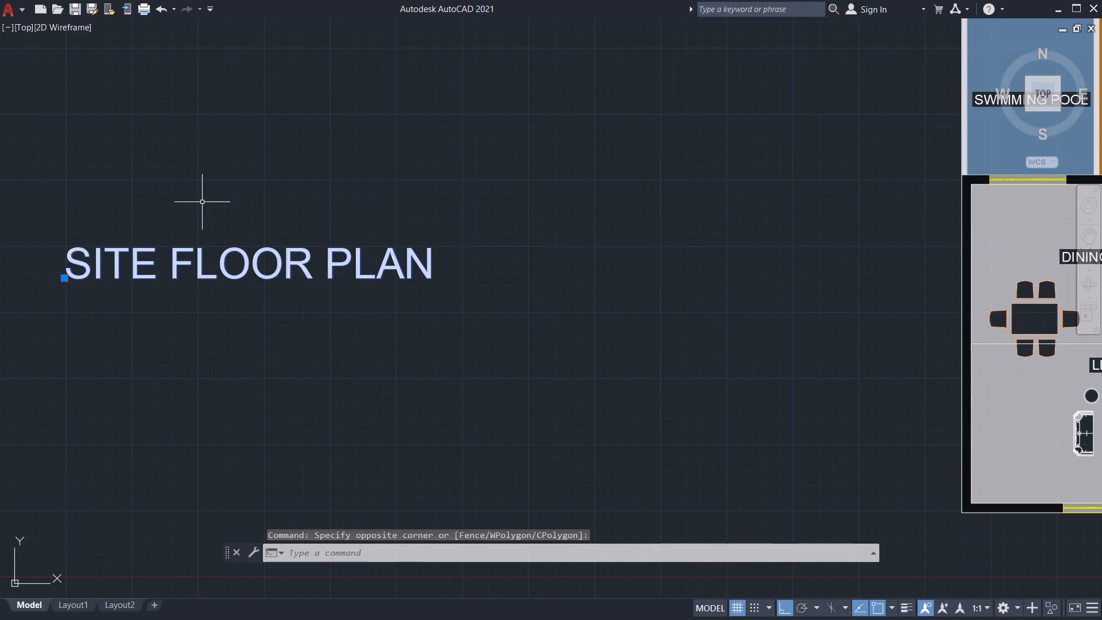
text(CO)
key(Return)
click(201, 249)
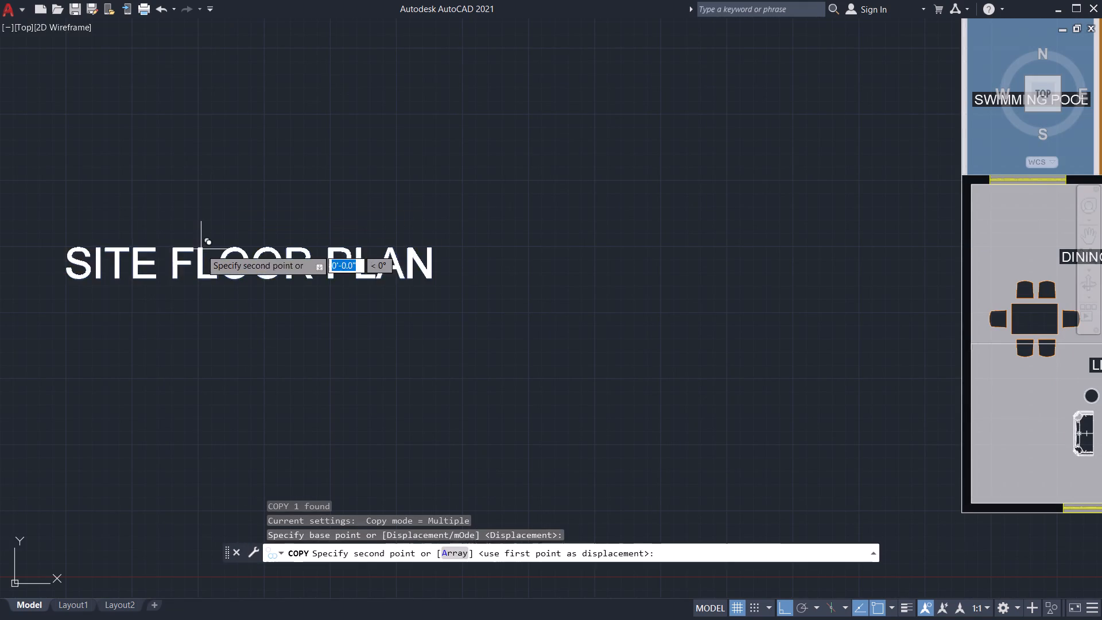
middle_drag(422, 383, 358, 308)
key(F8)
scroll(457, 376, down, 1)
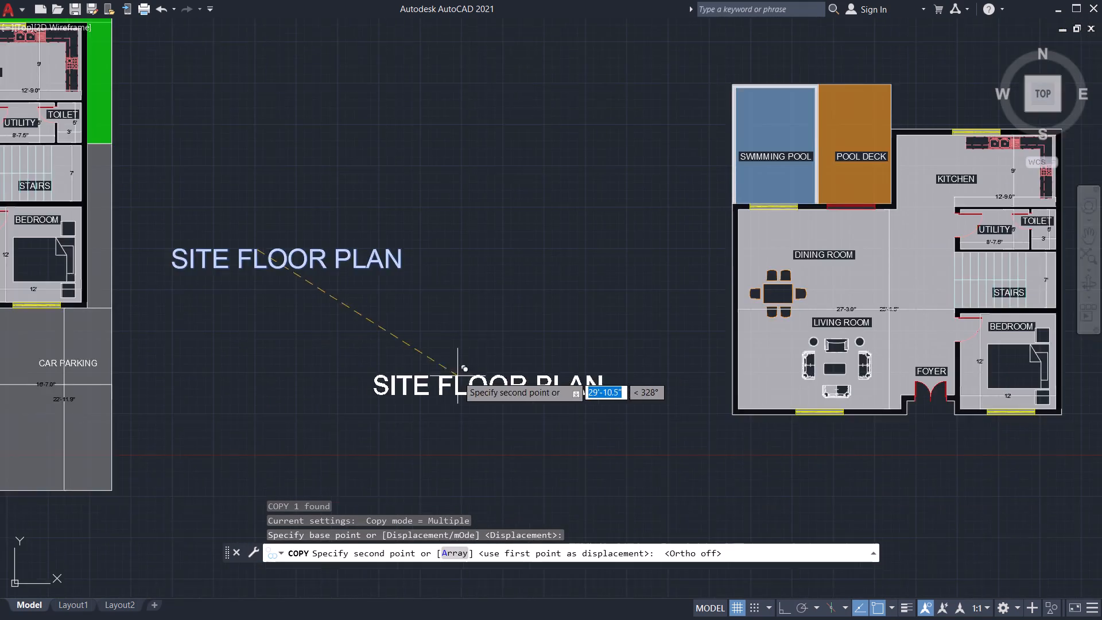
middle_drag(457, 376, 194, 213)
click(631, 296)
key(Escape)
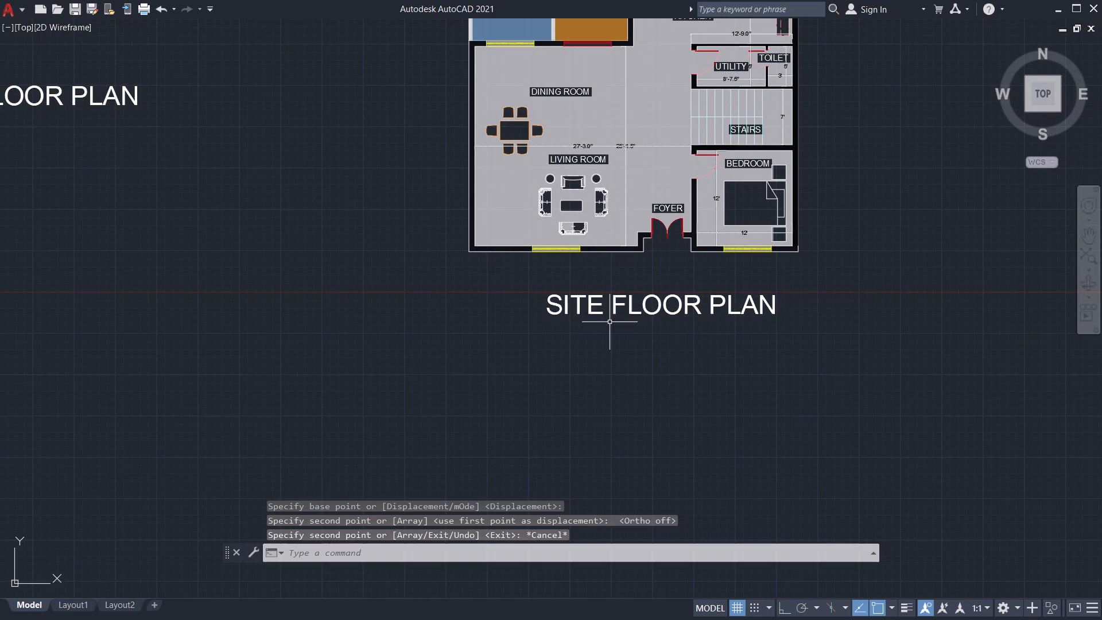
Change the copied title below the pool floor plan to read GROUND FLOOR PLAN.
double_click(605, 307)
scroll(605, 307, up, 2)
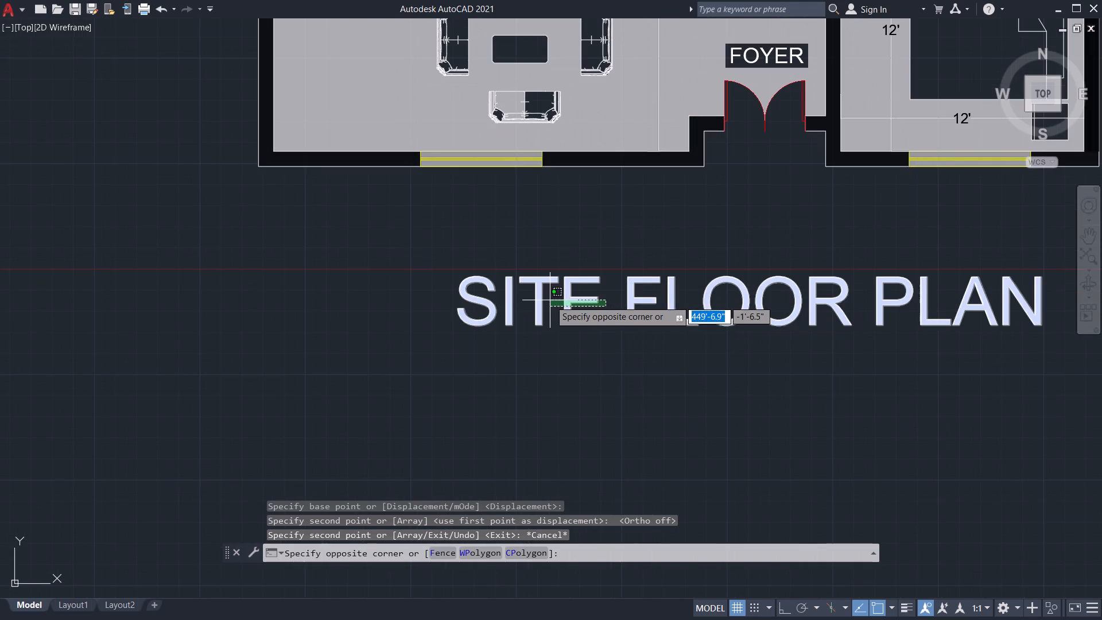
double_click(550, 300)
scroll(550, 300, down, 2)
double_click(554, 299)
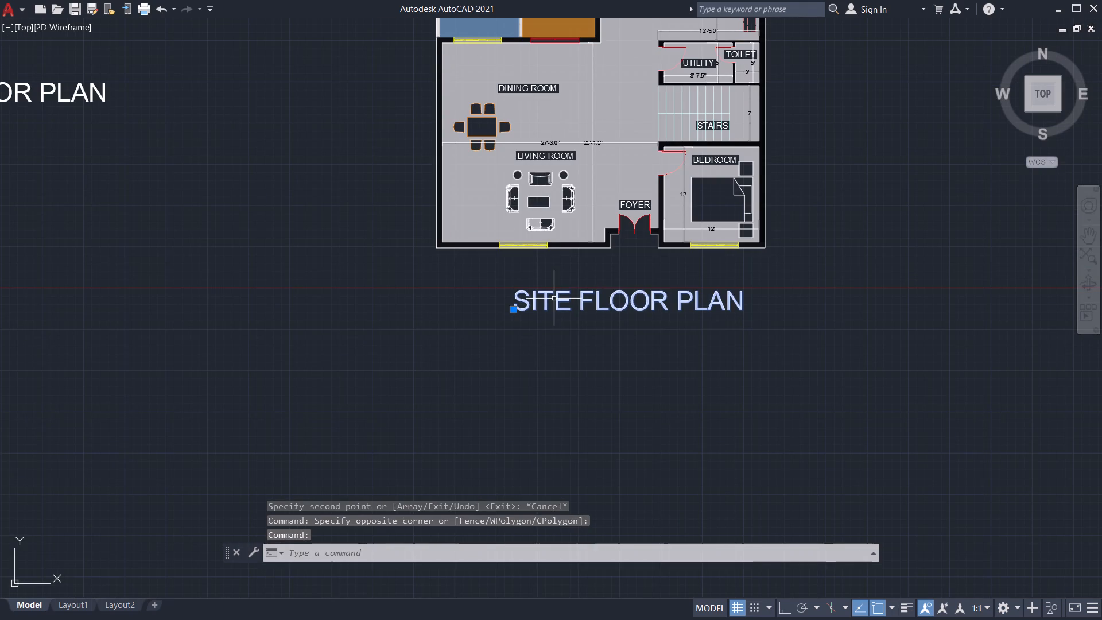
scroll(554, 299, up, 1)
triple_click(563, 300)
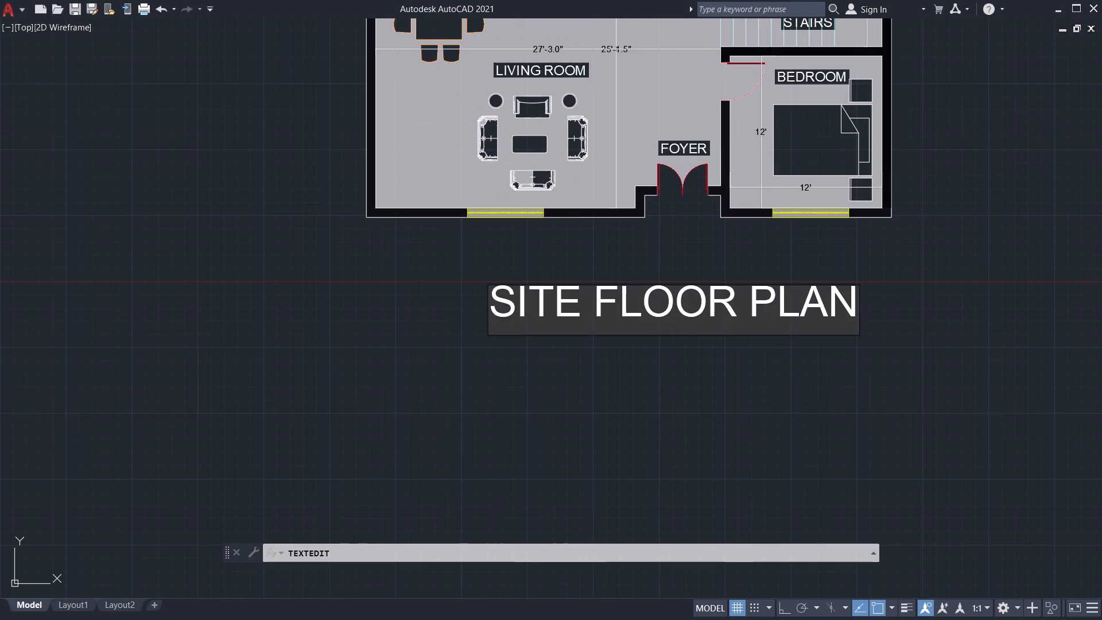
drag(857, 309, 478, 311)
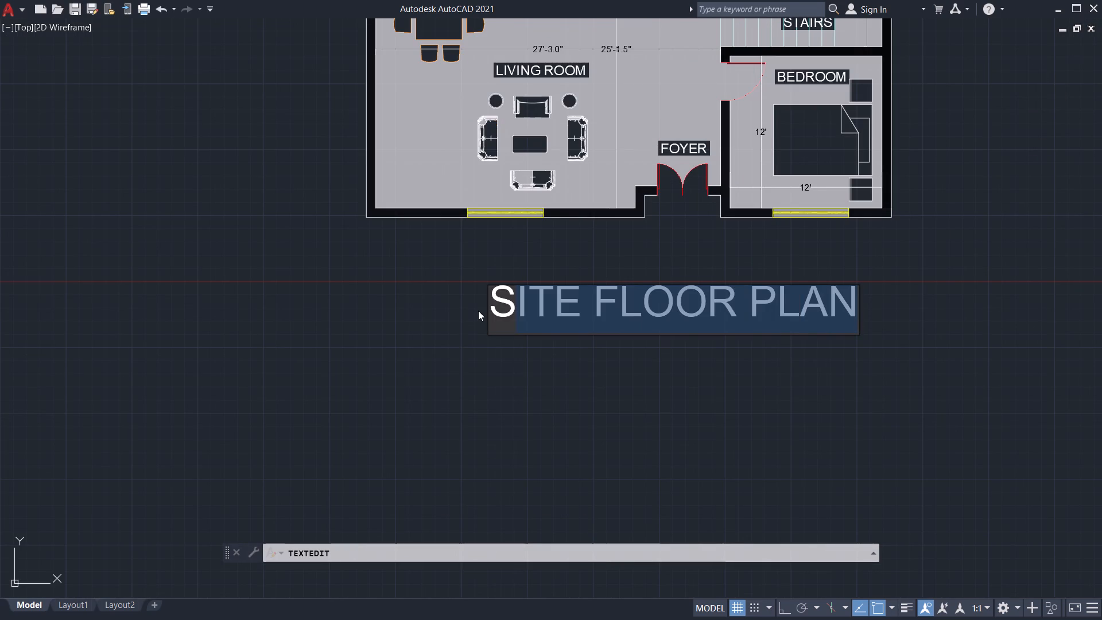
text(GR)
text(OUND FLOOR)
key(space)
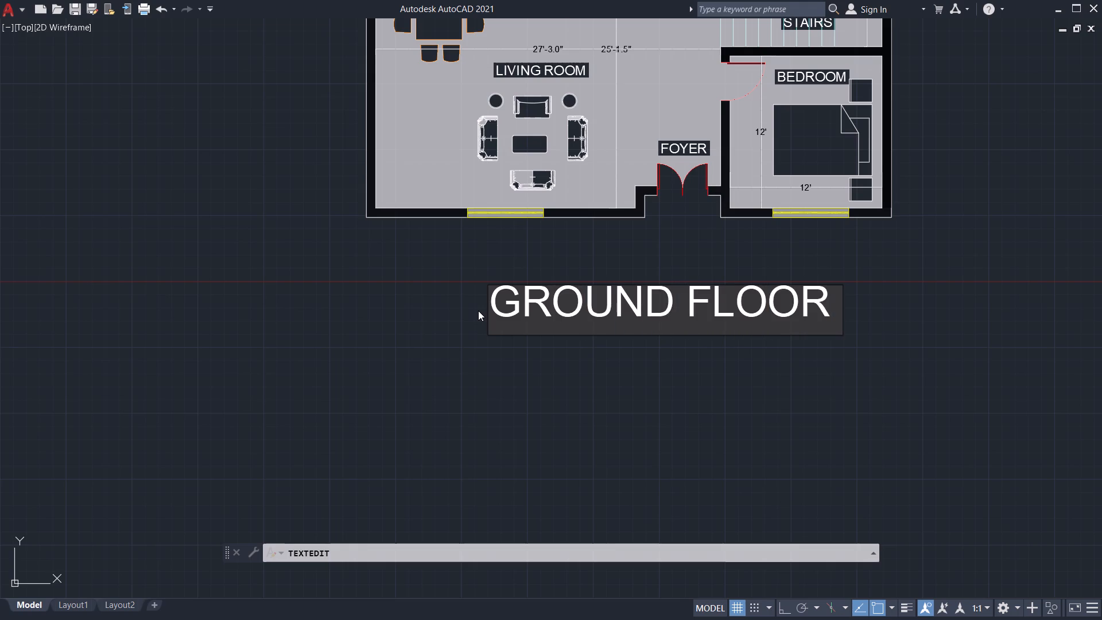
text(PLAM)
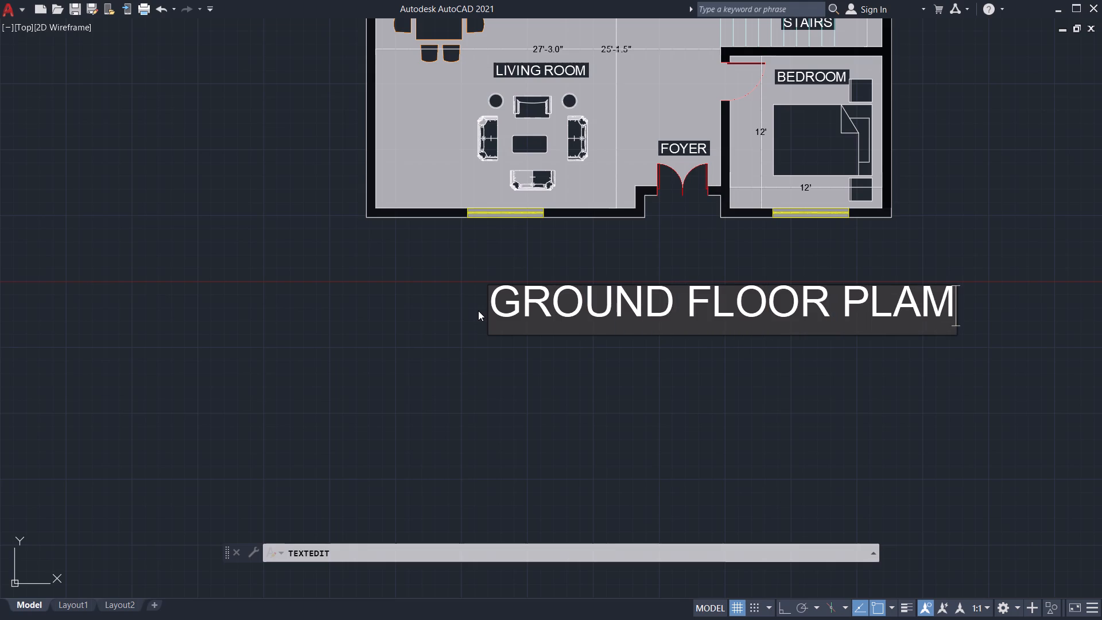
key(BackSpace)
key(n)
key(Return)
key(Return)
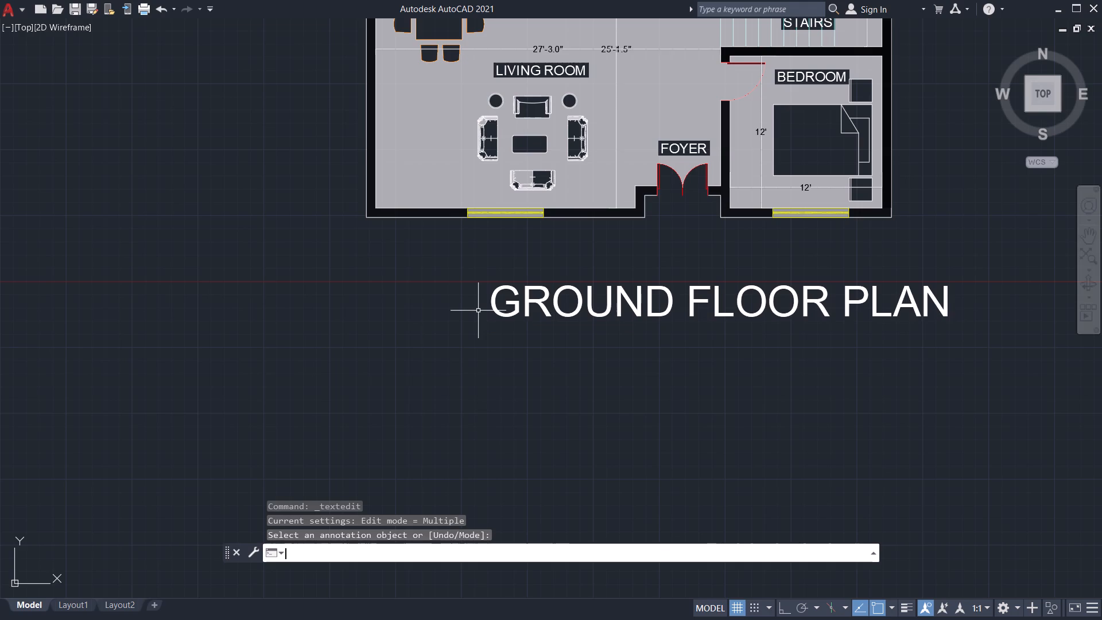
Copy the family lounge floor plan from west of the site plan to the empty space east of the titled ground floor plan.
scroll(478, 311, down, 3)
middle_drag(176, 272, 584, 280)
scroll(79, 269, up, 1)
drag(321, 312, 319, 301)
click(256, 243)
text(CO)
key(Return)
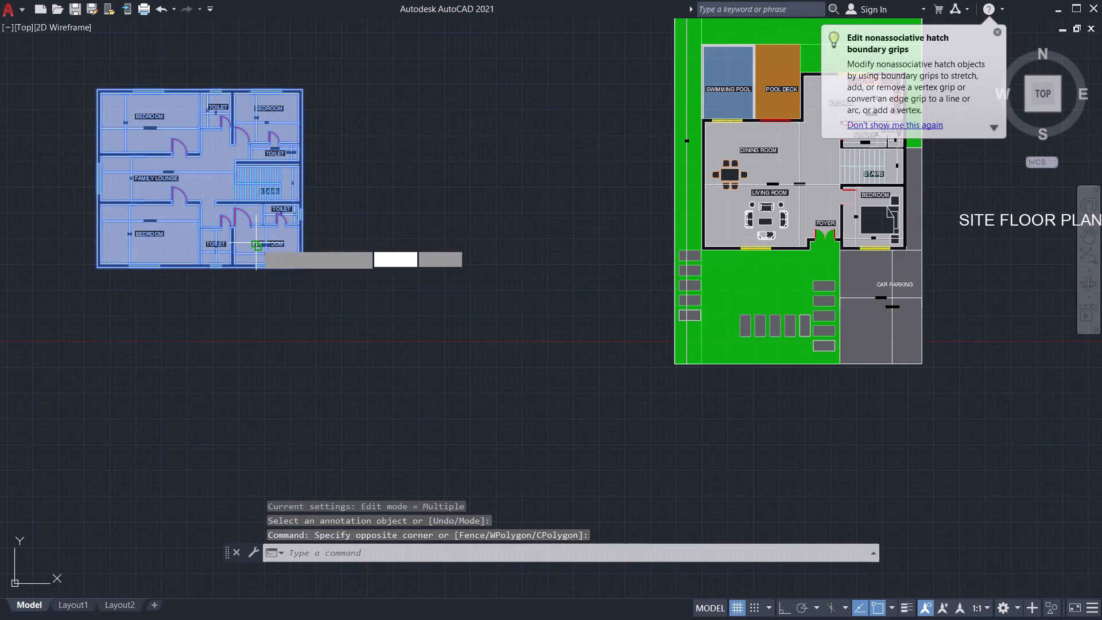
click(300, 269)
middle_drag(431, 280, 0, 317)
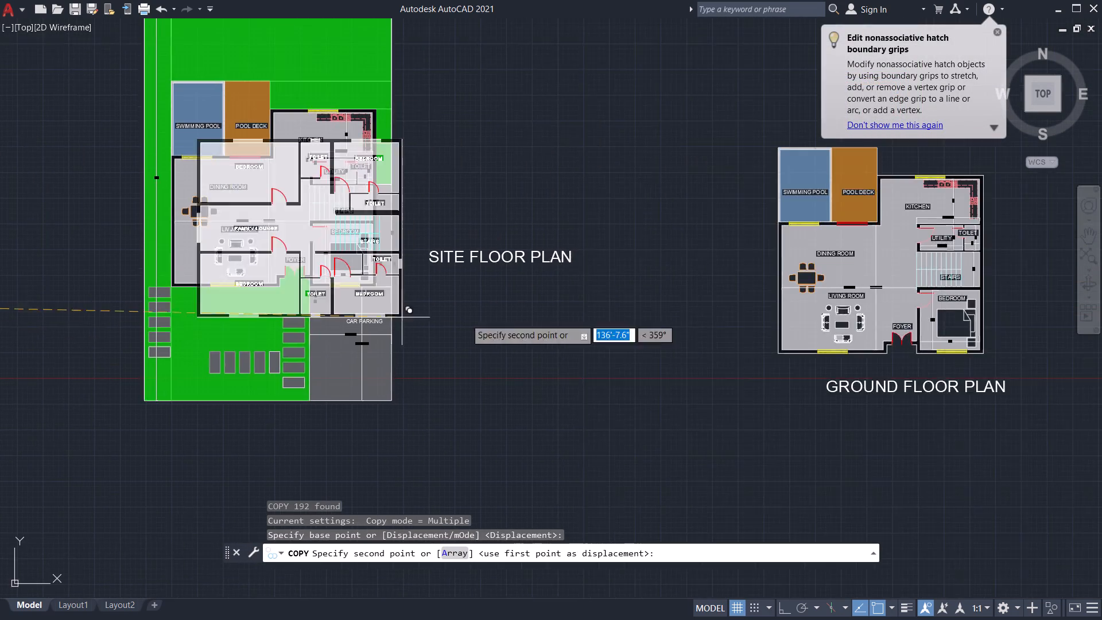
scroll(504, 311, down, 1)
middle_drag(504, 311, 100, 334)
click(643, 357)
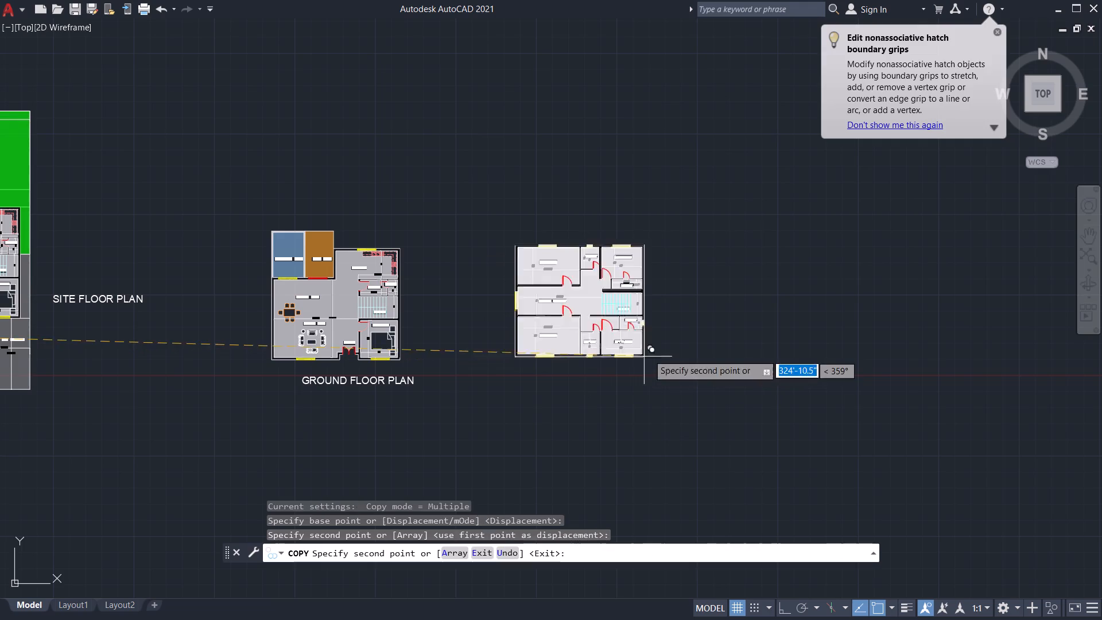
key(Escape)
Copy the GROUND FLOOR PLAN title to just below the copied family lounge floor plan.
scroll(487, 427, up, 2)
middle_drag(489, 427, 730, 373)
drag(564, 348, 563, 342)
click(475, 241)
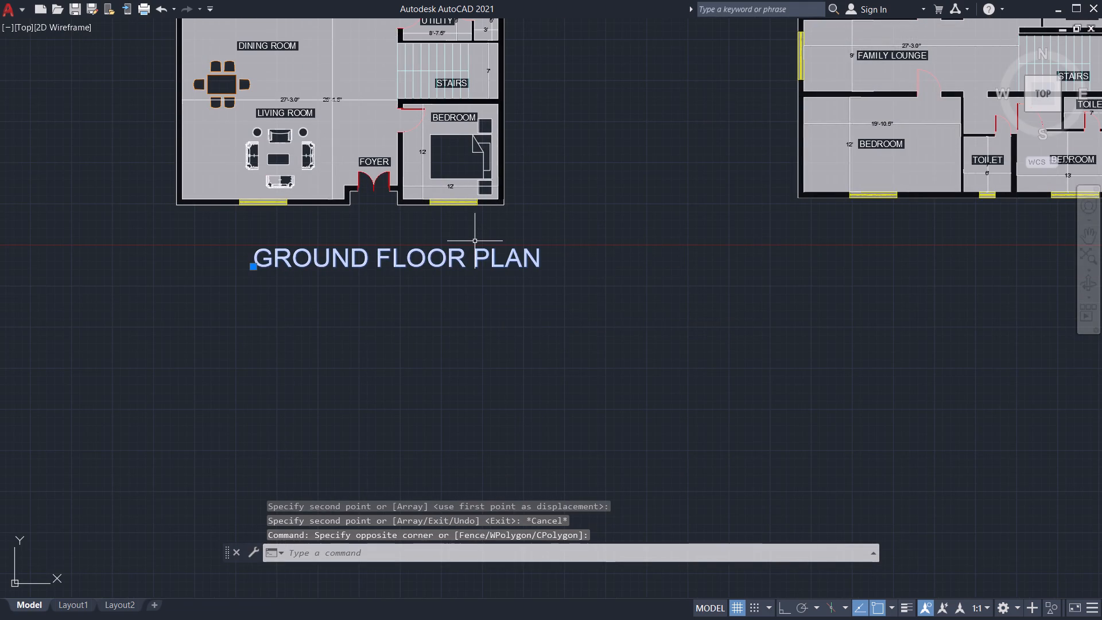
text(CO)
key(Return)
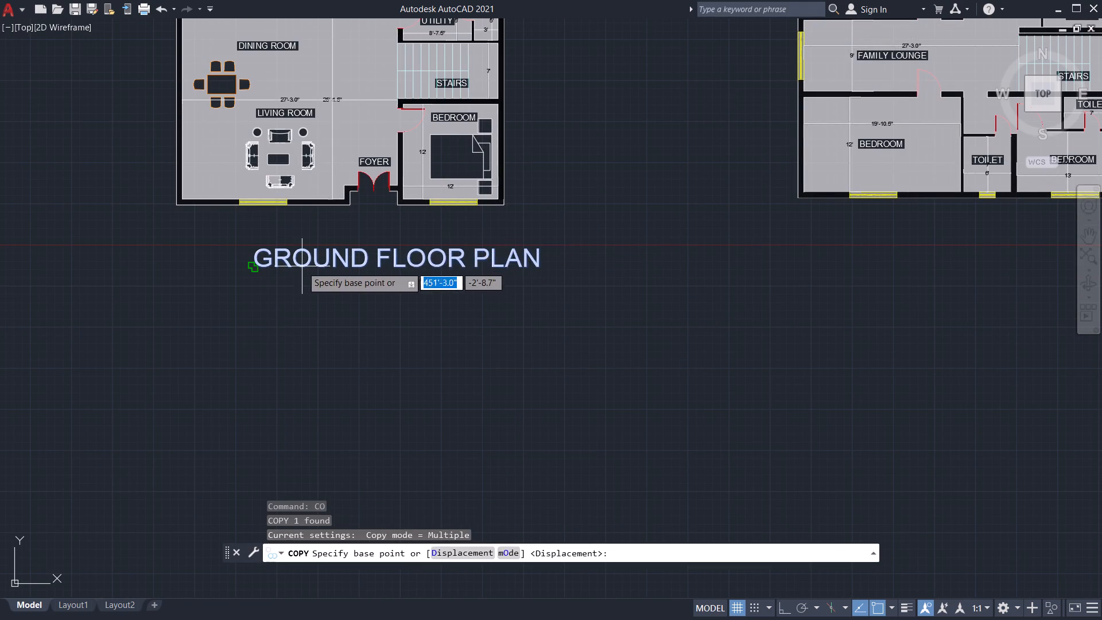
click(302, 266)
middle_drag(766, 307, 548, 313)
click(619, 259)
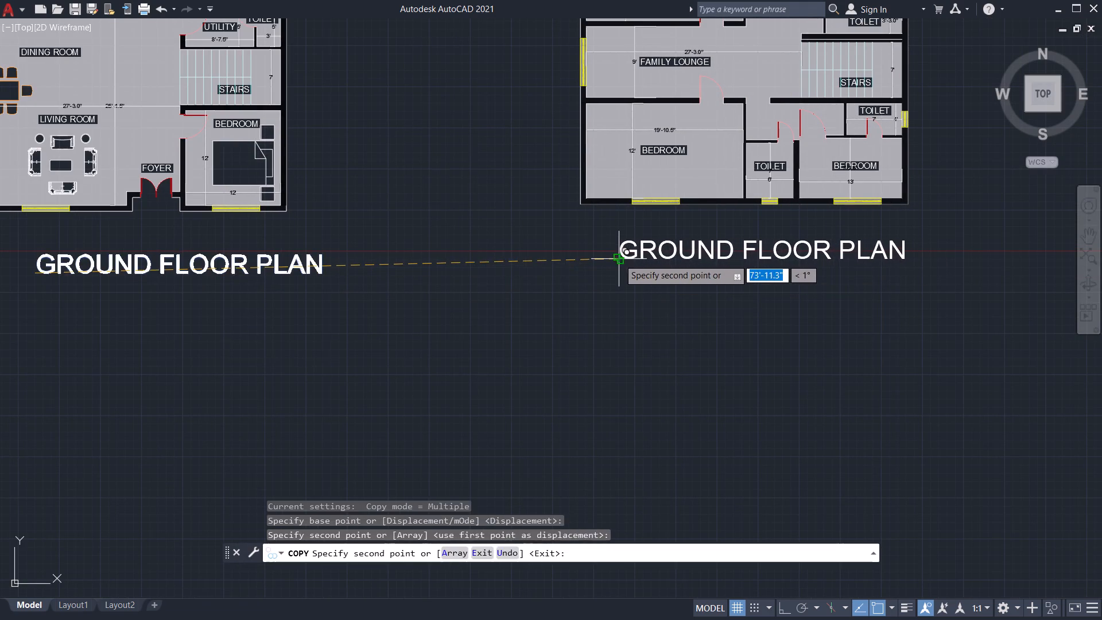
key(Escape)
Change the title below the family lounge floor plan to read FIRST FLOOR PLAN.
double_click(650, 251)
click(719, 251)
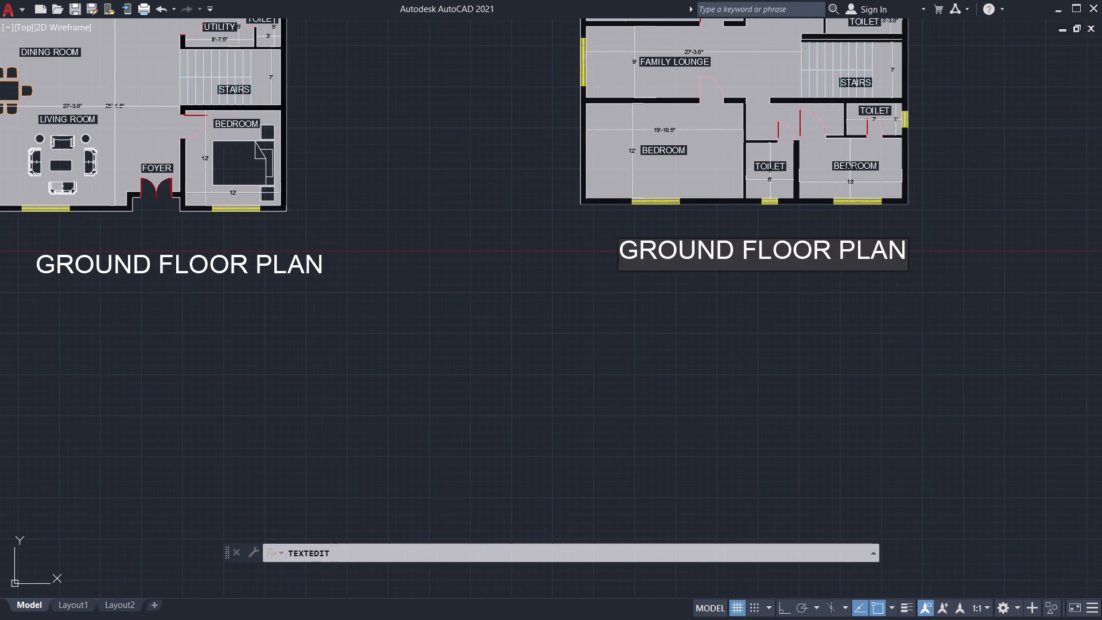
click(731, 250)
key(BackSpace)
key(BackSpace)
key(BackSpace)
key(BackSpace)
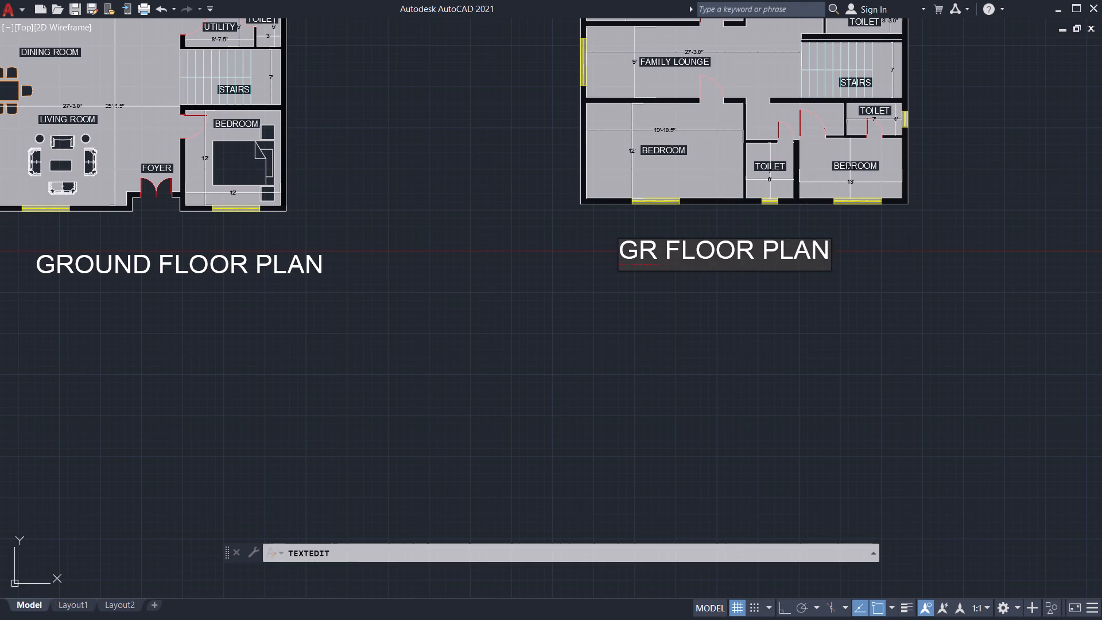
key(BackSpace)
key(BackSpace)
key(f)
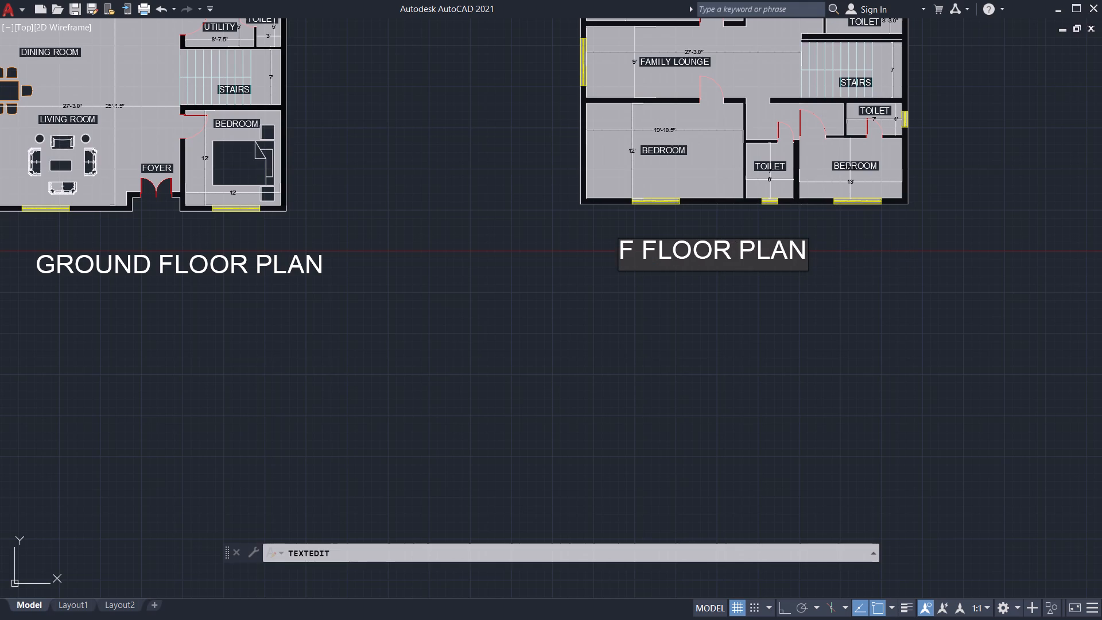
text(IRST)
key(Return)
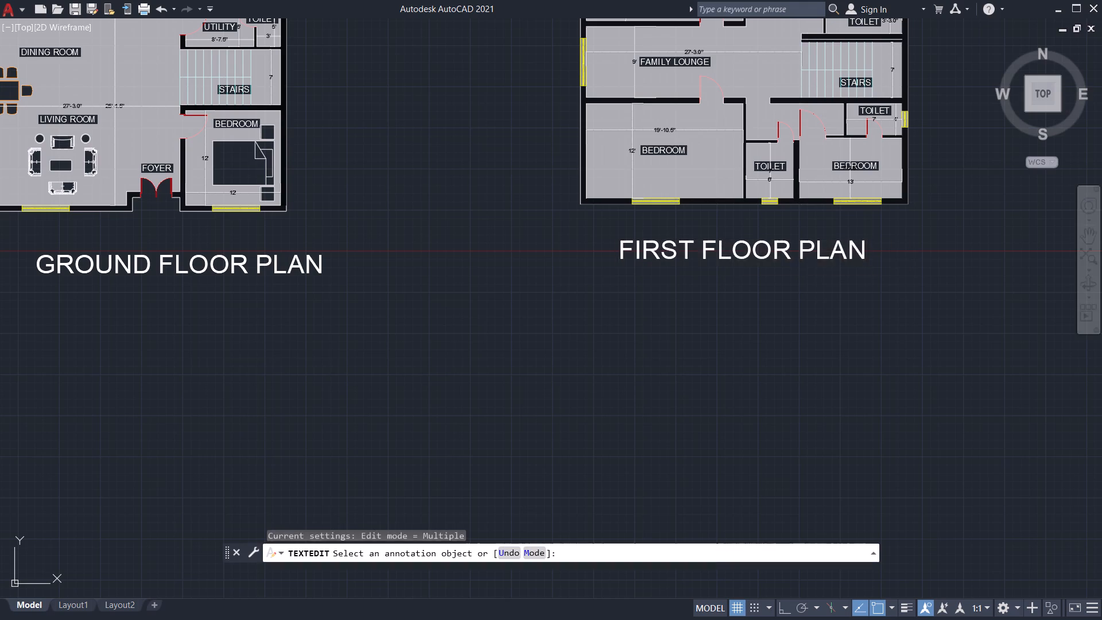
Set the linear dimension command to repeat and dimension the swimming pool's north-south length on the titled ground floor plan.
key(Return)
middle_drag(421, 135, 737, 189)
middle_drag(613, 180, 895, 283)
scroll(934, 275, up, 1)
middle_drag(939, 276, 1022, 305)
scroll(1014, 305, down, 1)
middle_drag(1016, 257, 950, 262)
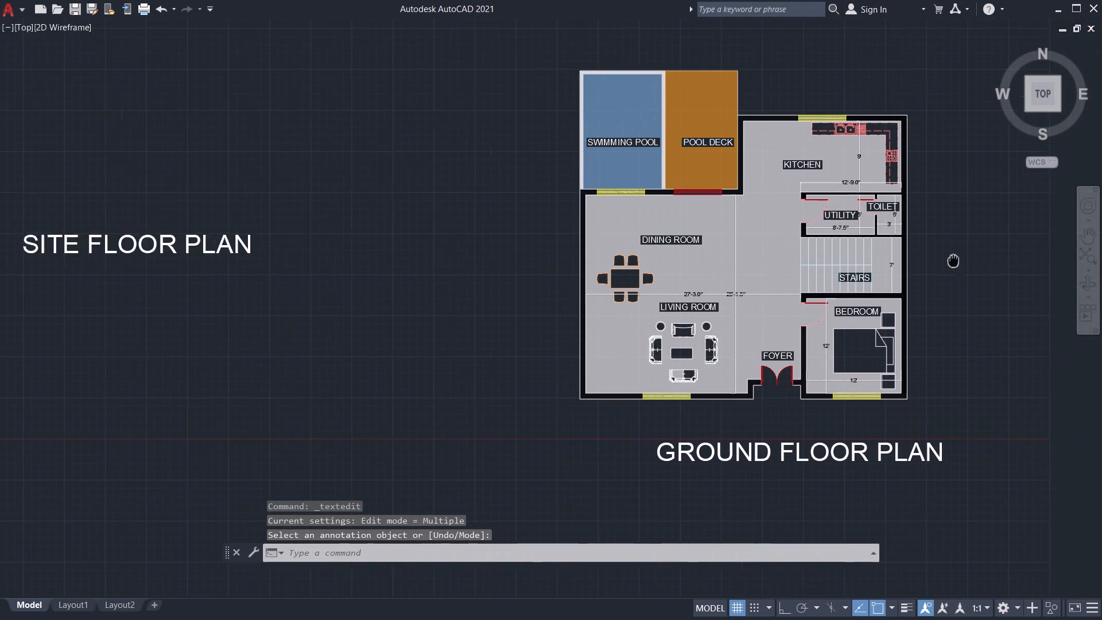
middle_drag(950, 262, 935, 287)
scroll(935, 287, up, 1)
middle_drag(935, 287, 994, 294)
scroll(980, 259, down, 1)
scroll(813, 203, up, 1)
middle_drag(813, 203, 833, 276)
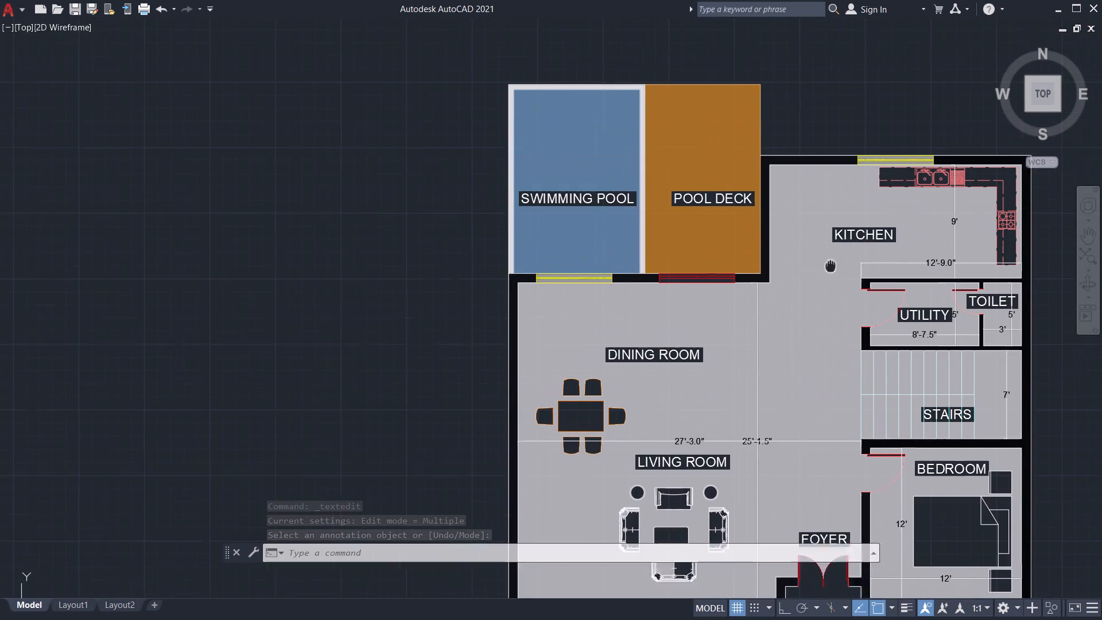
middle_drag(833, 276, 836, 285)
text(DL)
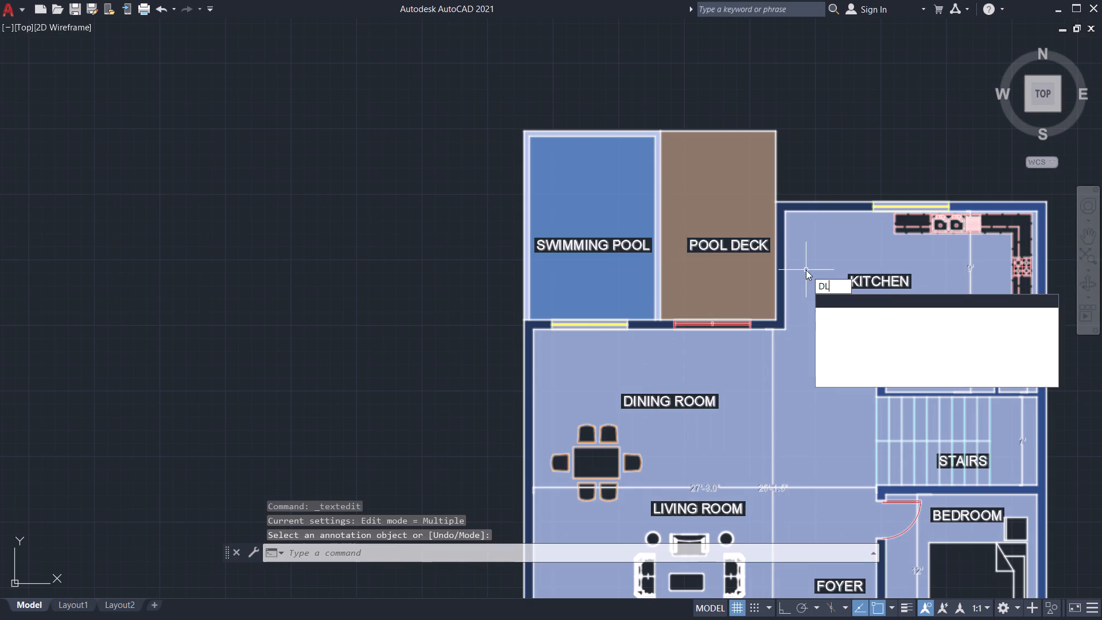
key(Escape)
text(MU)
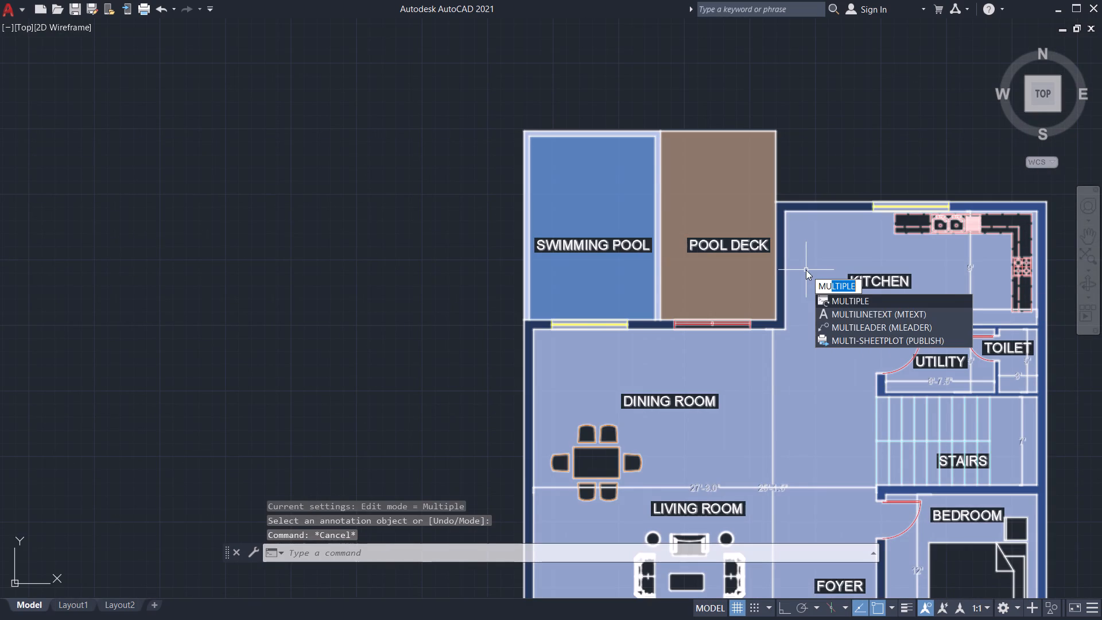
key(Return)
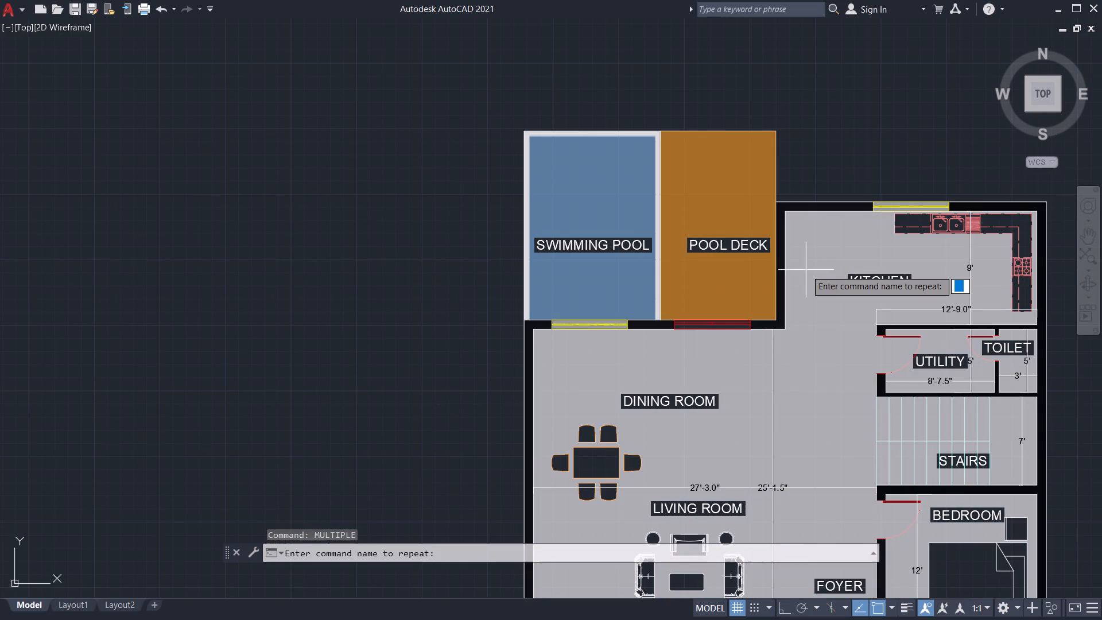
key(d)
text(LI)
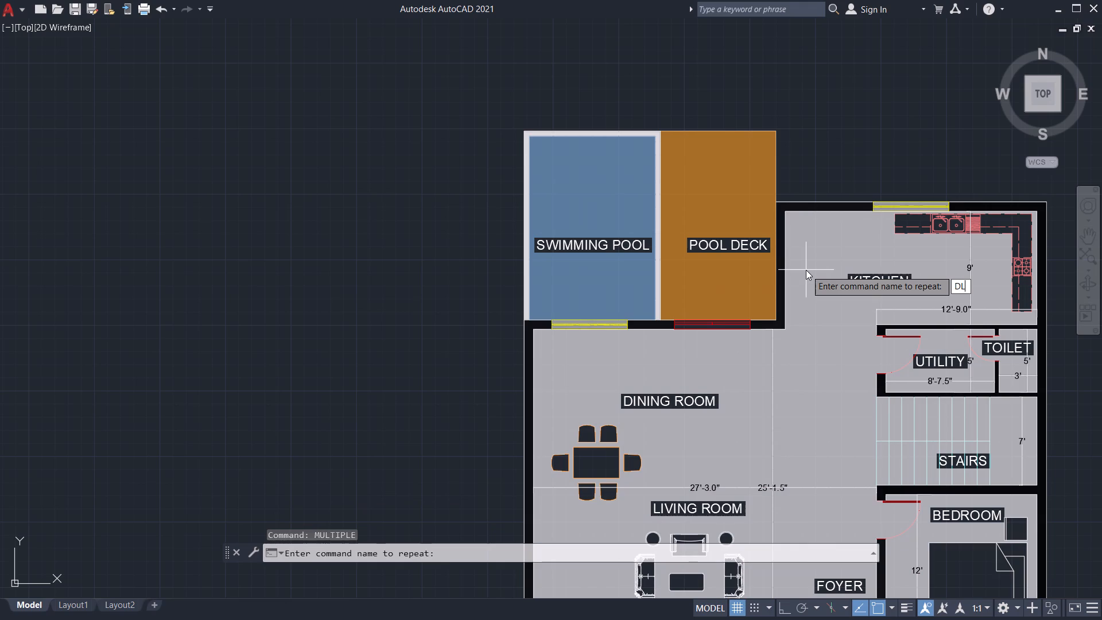
key(Return)
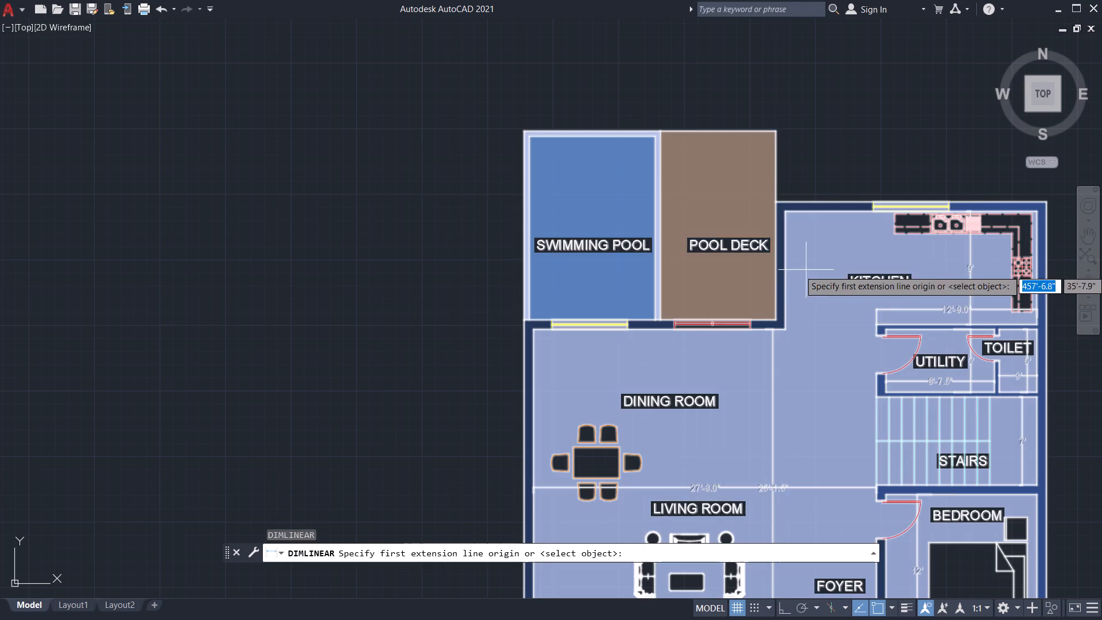
scroll(557, 157, up, 2)
click(607, 109)
scroll(624, 371, down, 1)
middle_drag(624, 371, 639, 144)
click(628, 273)
click(633, 173)
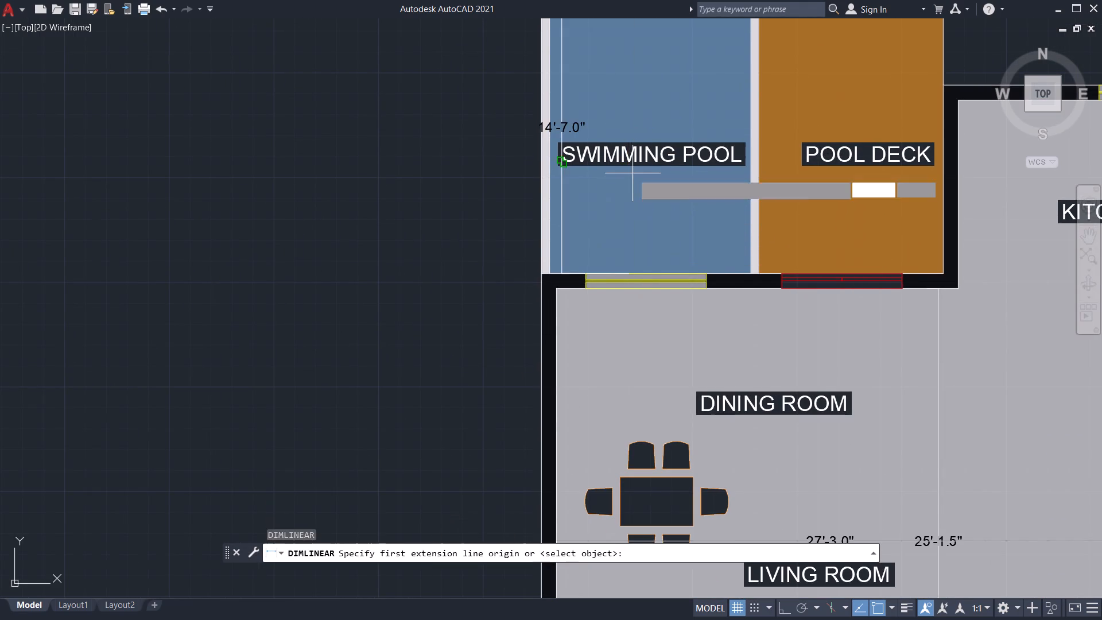
Dimension the swimming pool's inner width above its SWIMMING POOL label.
middle_drag(583, 144, 595, 276)
scroll(566, 241, up, 1)
click(559, 237)
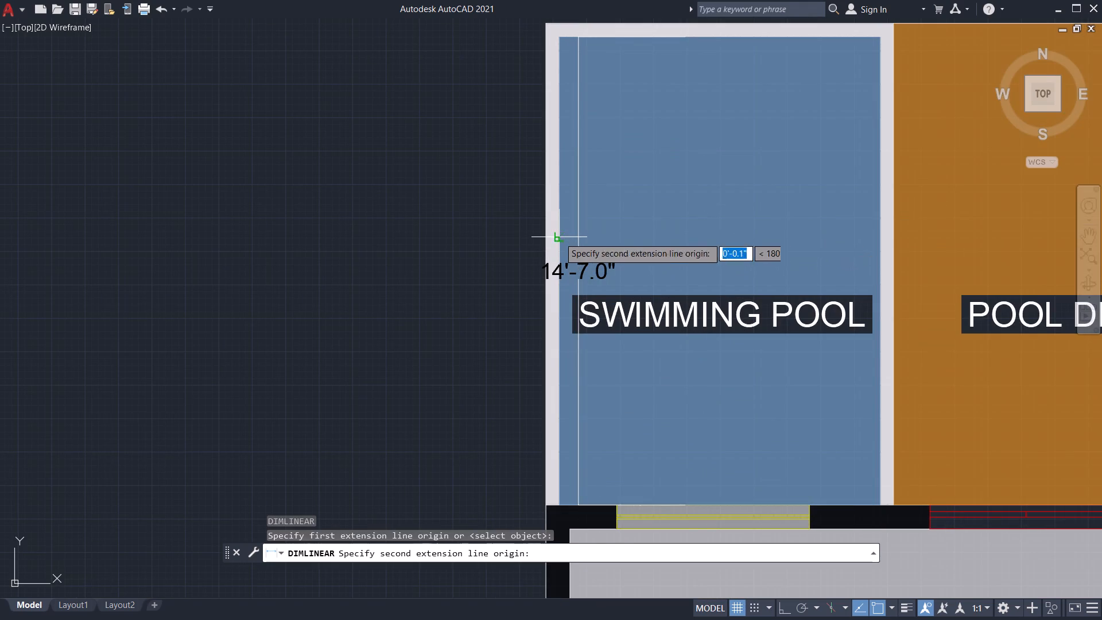
click(882, 242)
click(858, 209)
scroll(659, 260, down, 1)
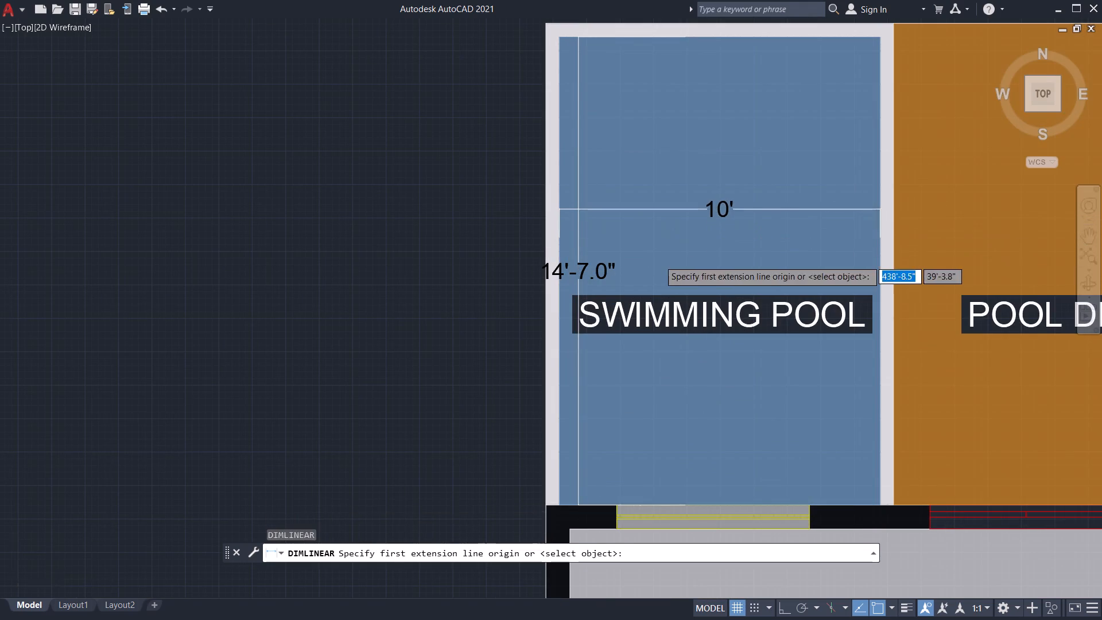
Dimension the pool deck's width and its north-south length with linear dimensions.
middle_drag(659, 260, 323, 209)
scroll(468, 182, up, 1)
click(470, 191)
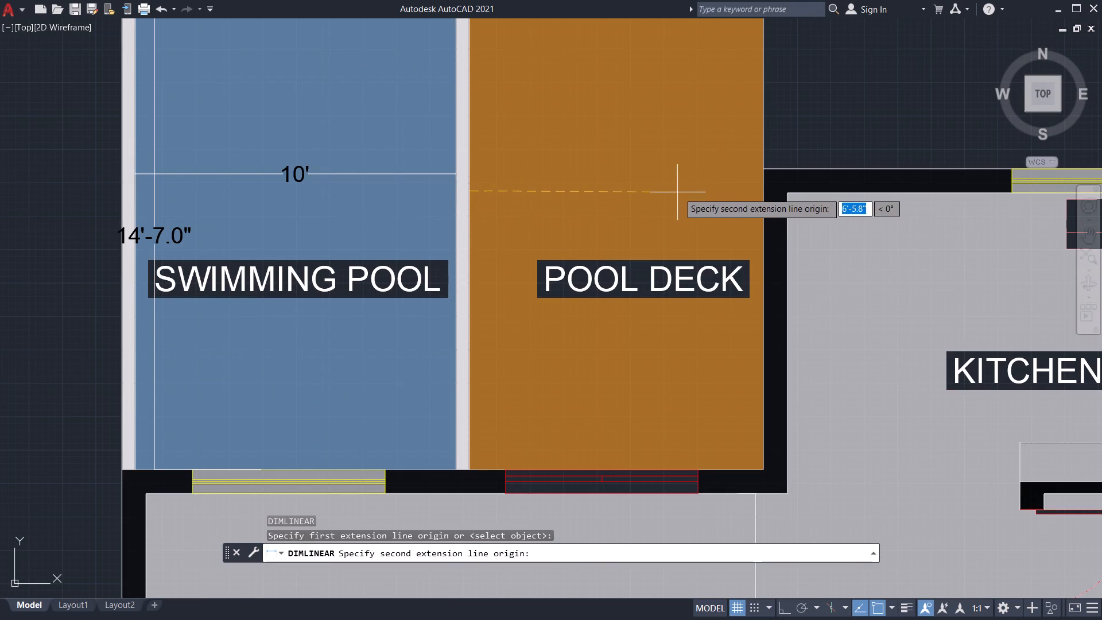
click(762, 192)
drag(754, 161, 756, 171)
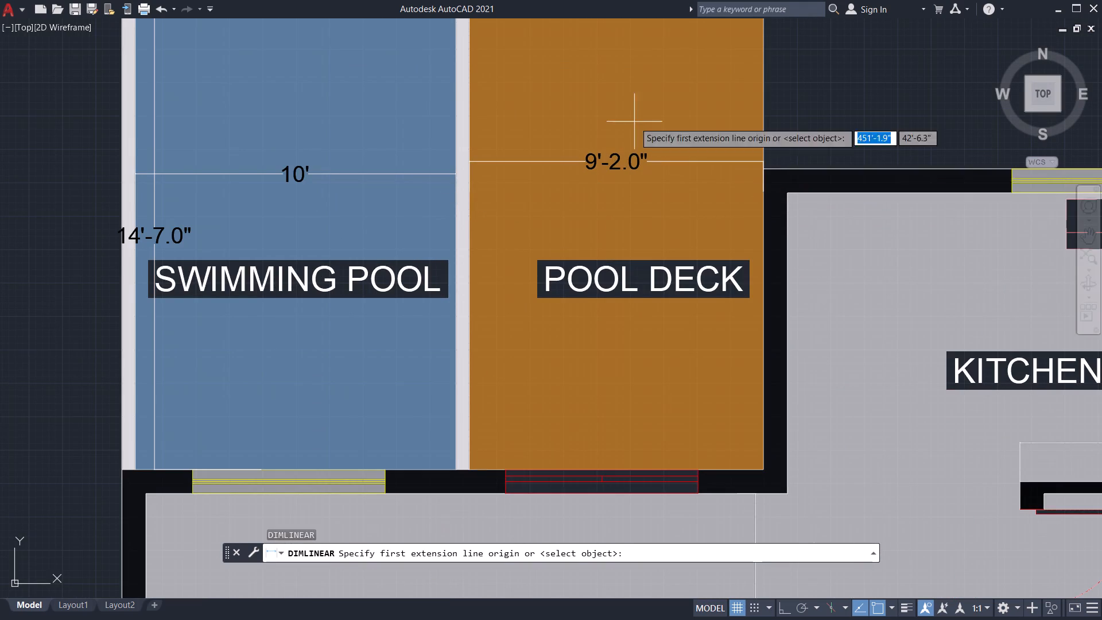
middle_drag(634, 126, 650, 231)
click(657, 94)
middle_drag(664, 384, 667, 199)
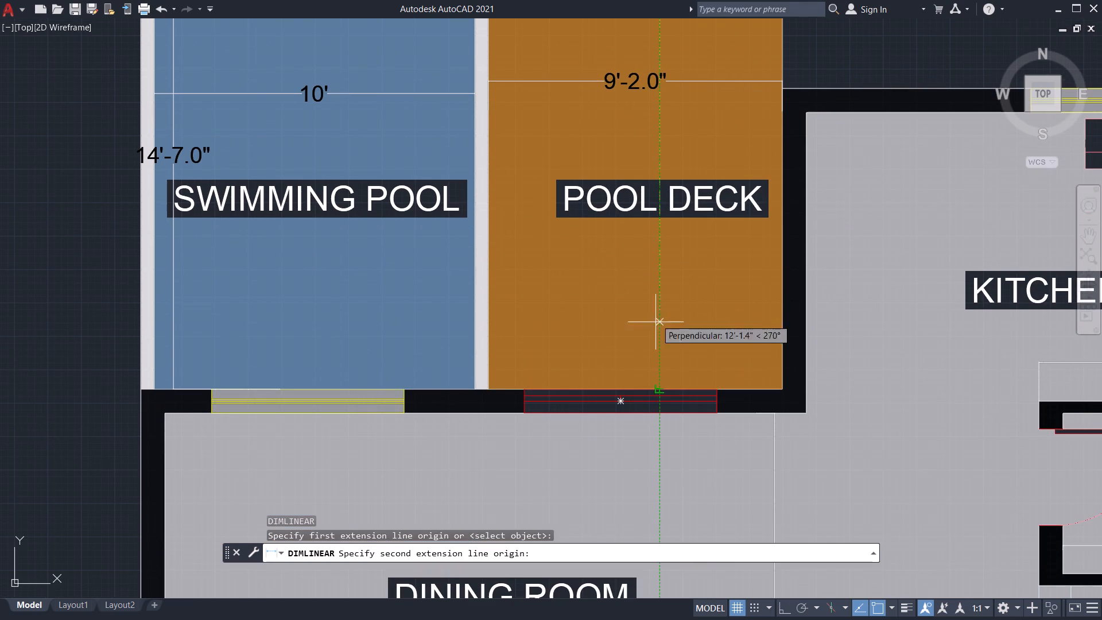
click(655, 389)
click(689, 286)
Close the Command Line window.
scroll(689, 286, down, 2)
middle_drag(688, 286, 539, 198)
scroll(655, 259, down, 1)
middle_drag(655, 263, 656, 222)
middle_drag(734, 280, 877, 301)
scroll(877, 301, up, 1)
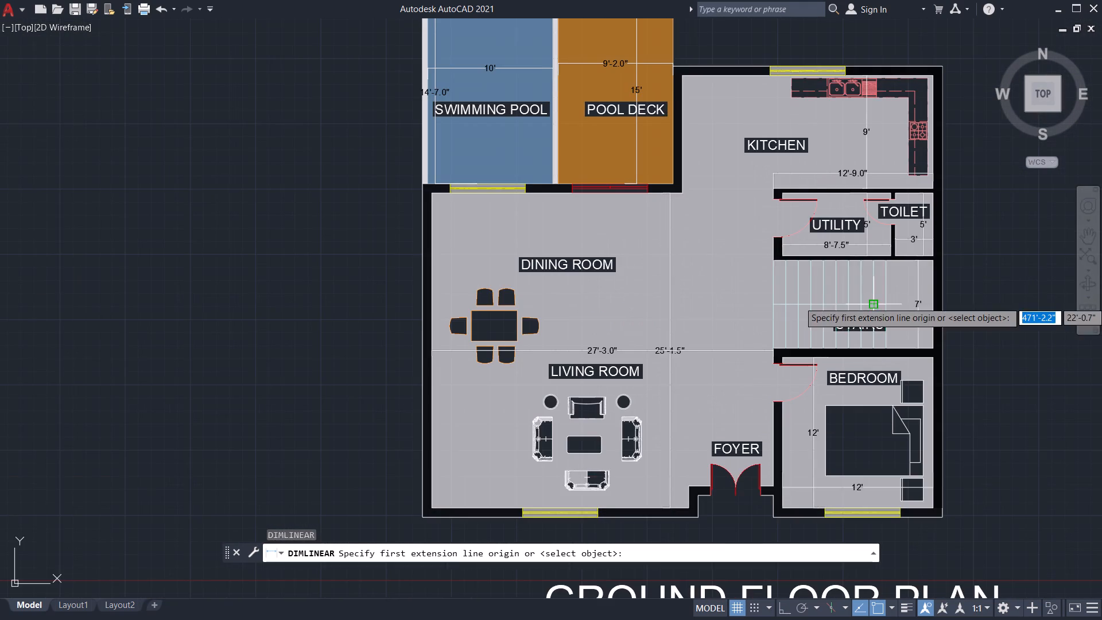
middle_drag(877, 301, 897, 292)
middle_drag(897, 292, 860, 265)
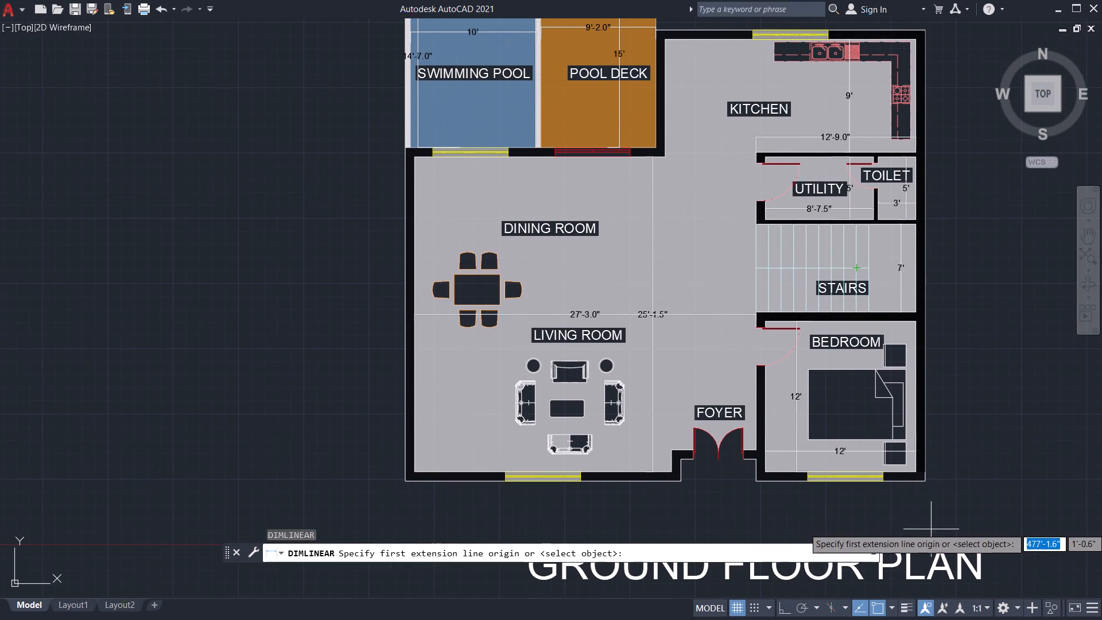
middle_drag(930, 520, 894, 433)
scroll(911, 467, down, 1)
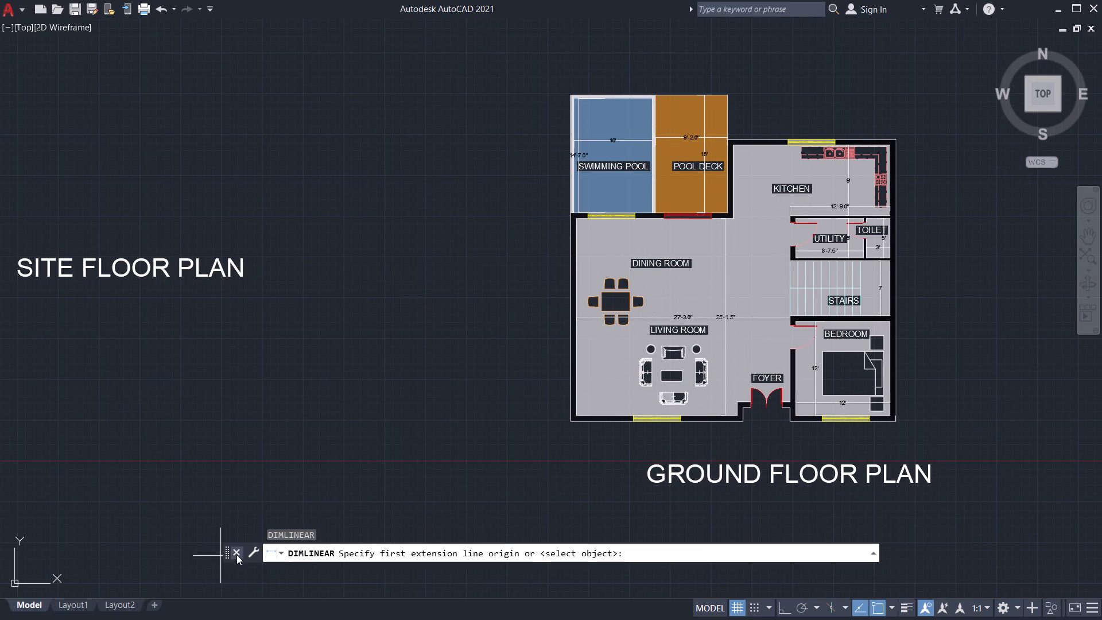
click(236, 552)
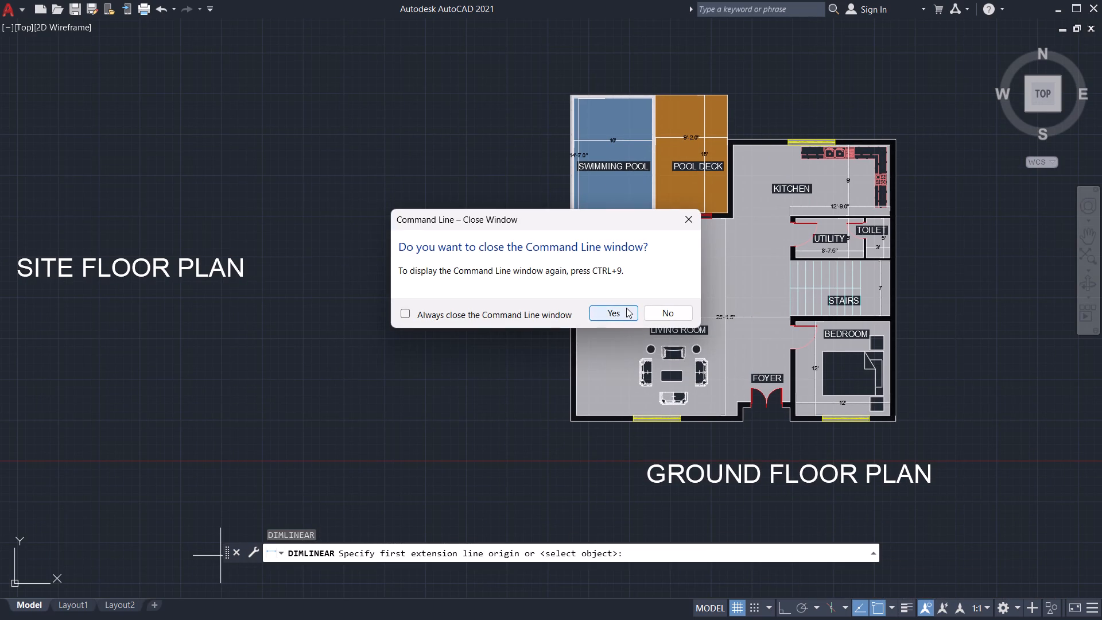
click(626, 308)
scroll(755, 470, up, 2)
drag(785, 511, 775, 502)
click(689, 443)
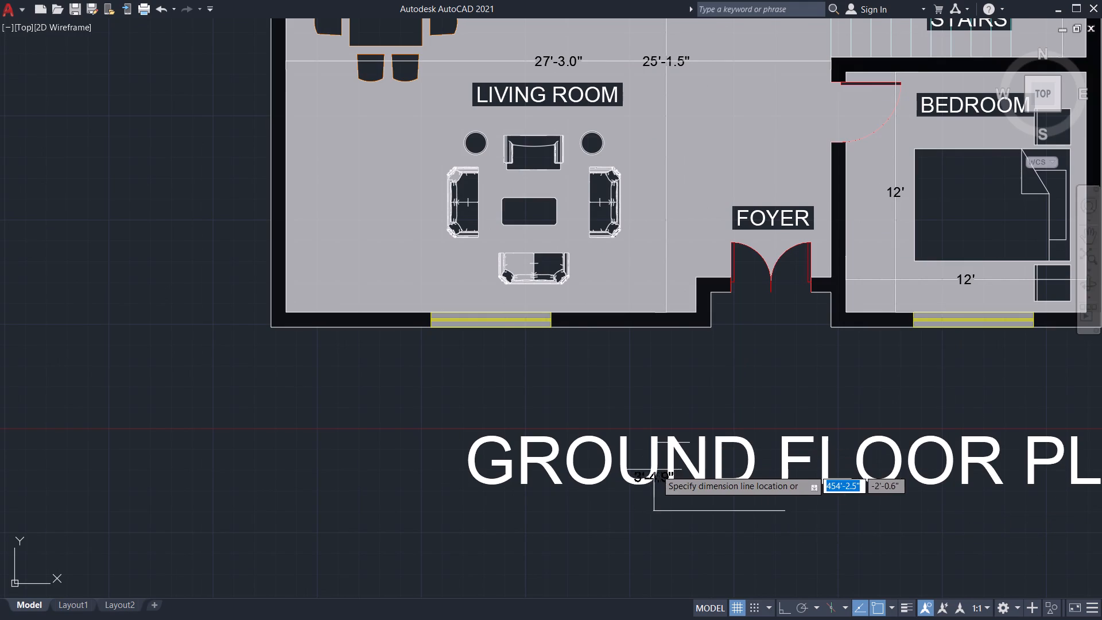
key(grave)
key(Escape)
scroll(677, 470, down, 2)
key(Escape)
Move the GROUND FLOOR PLAN title up and west so it sits just below its plan.
click(738, 496)
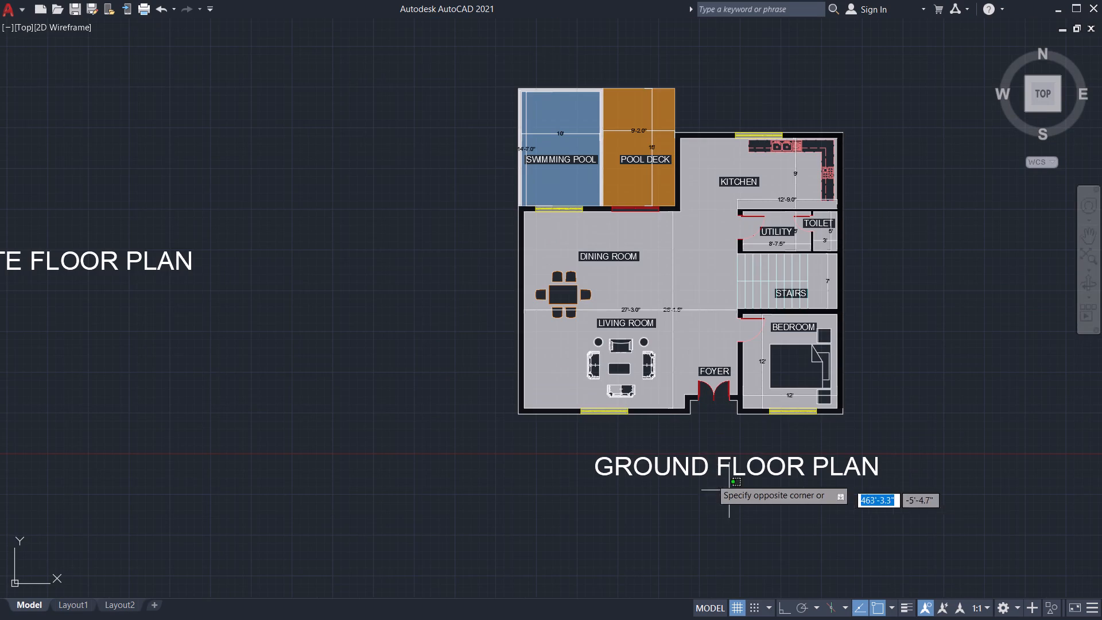
click(670, 449)
click(595, 474)
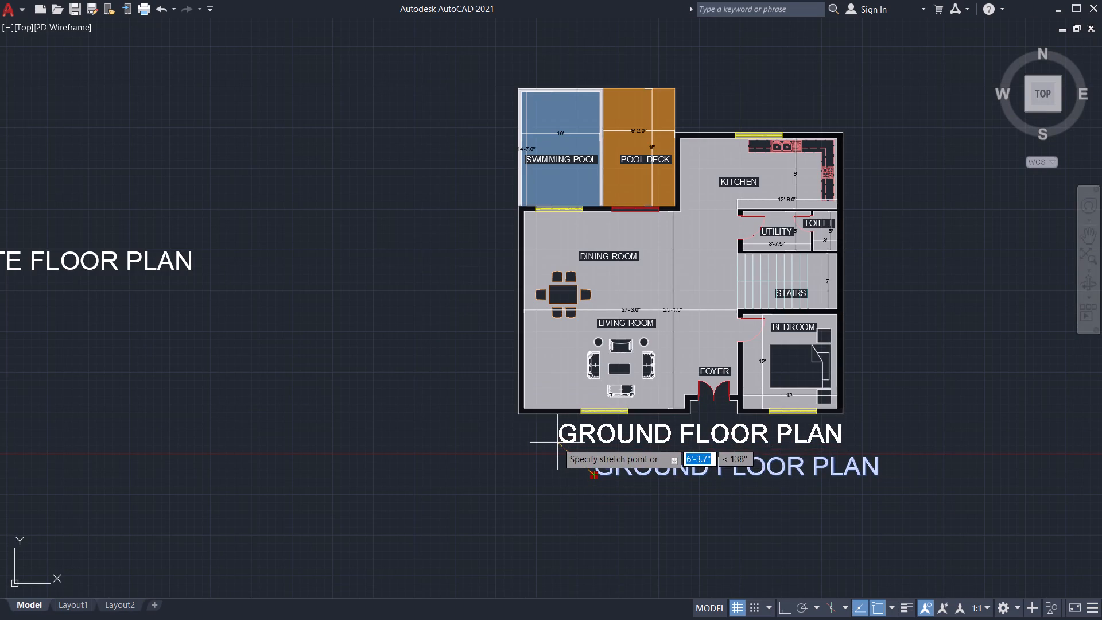
click(545, 439)
Move the FIRST FLOOR PLAN title up so it sits closer to its plan.
middle_drag(721, 467, 440, 476)
middle_drag(654, 473, 461, 441)
click(786, 473)
click(734, 414)
click(696, 435)
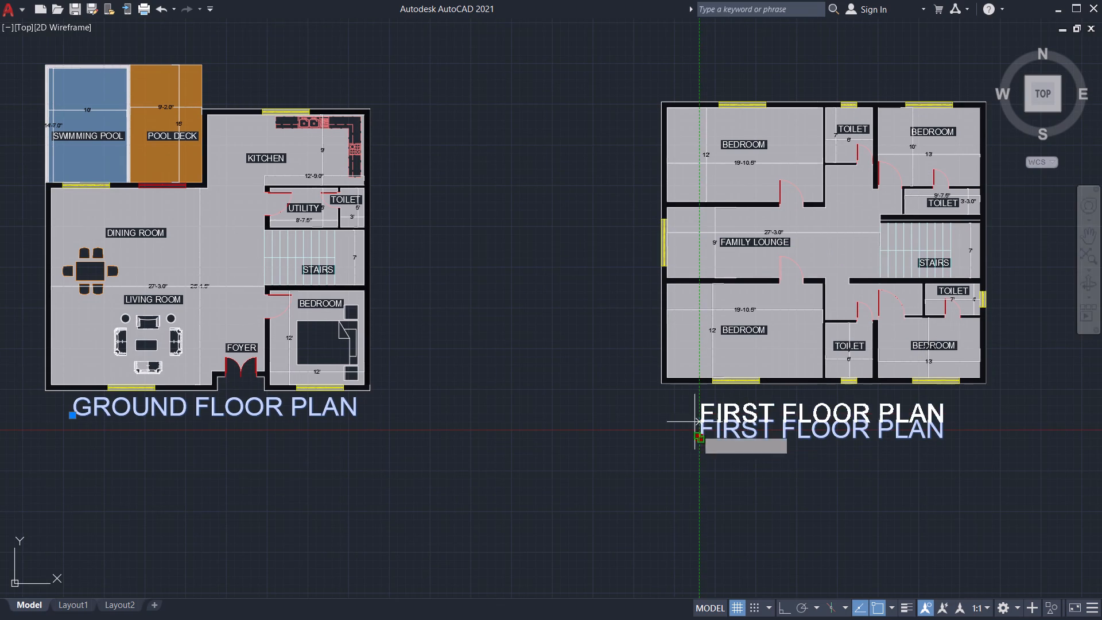
click(693, 413)
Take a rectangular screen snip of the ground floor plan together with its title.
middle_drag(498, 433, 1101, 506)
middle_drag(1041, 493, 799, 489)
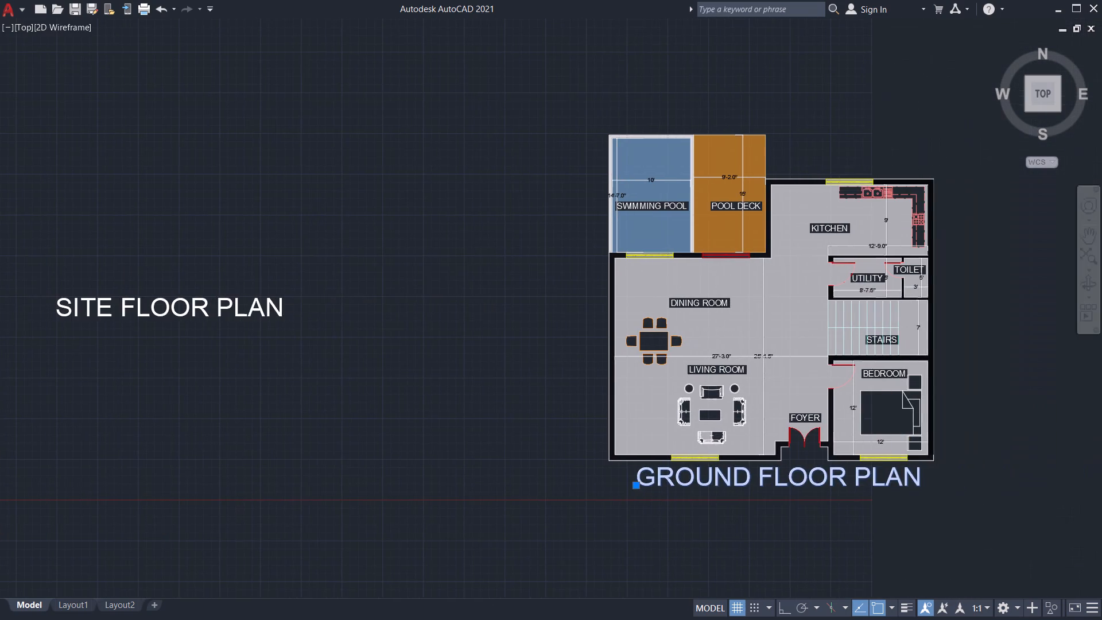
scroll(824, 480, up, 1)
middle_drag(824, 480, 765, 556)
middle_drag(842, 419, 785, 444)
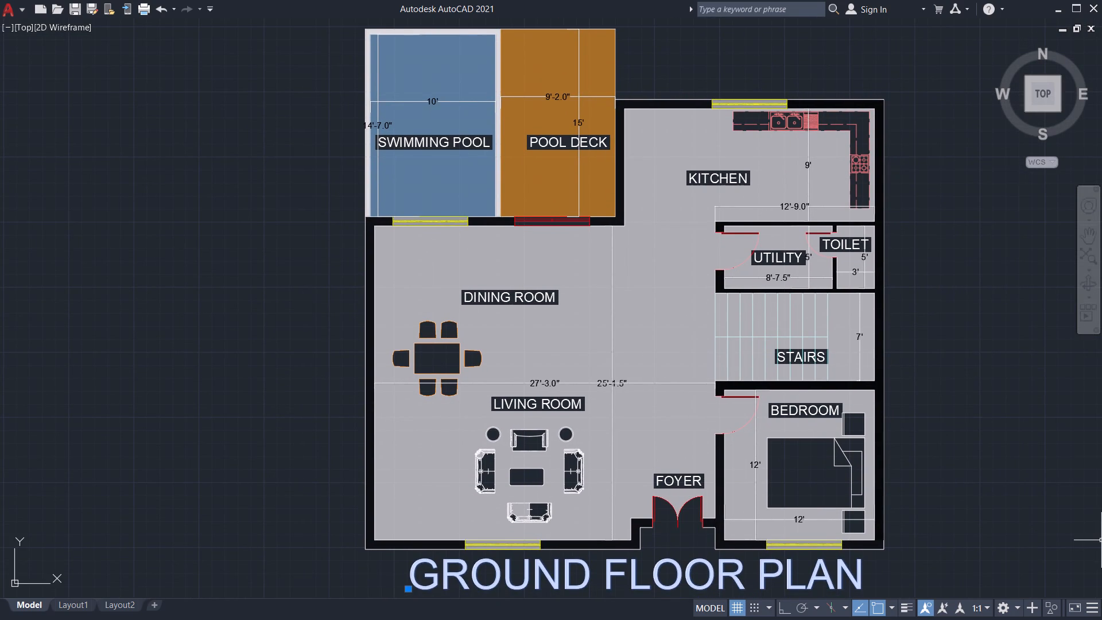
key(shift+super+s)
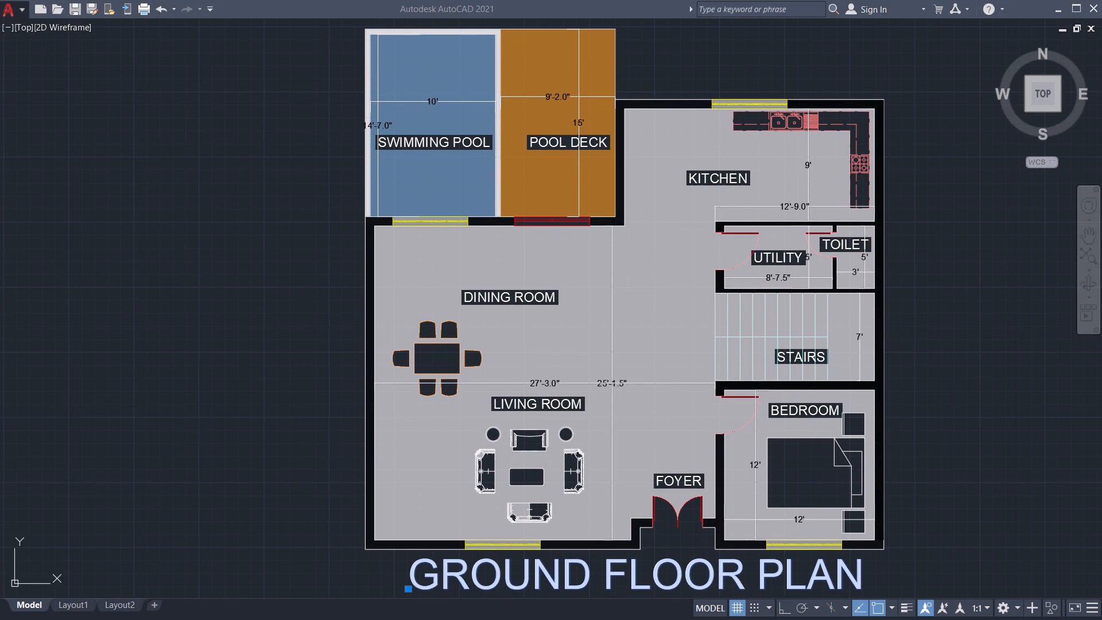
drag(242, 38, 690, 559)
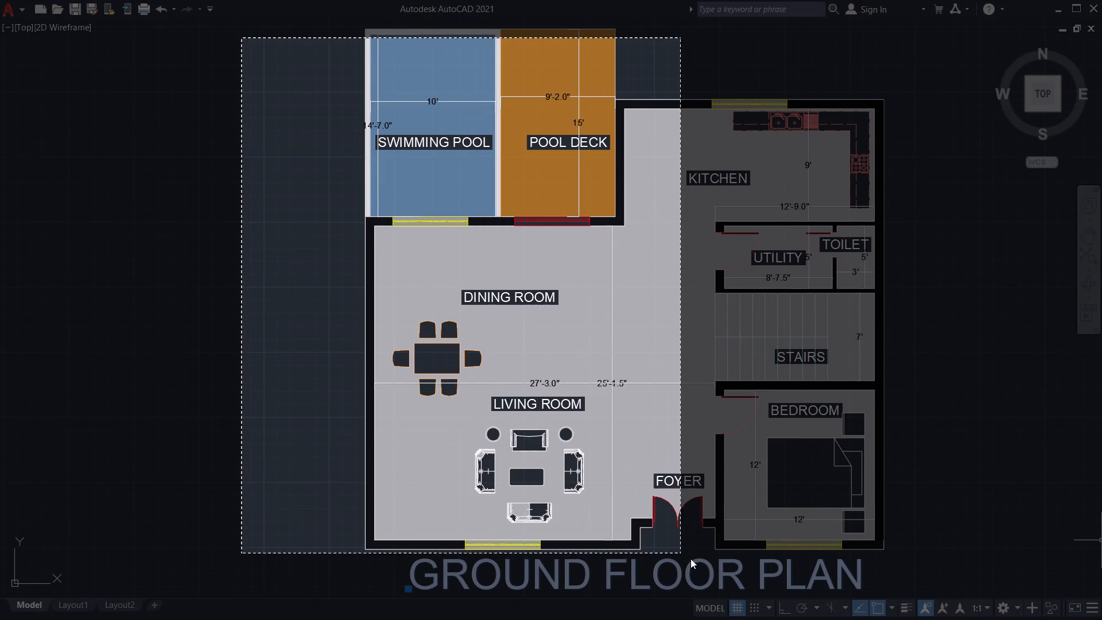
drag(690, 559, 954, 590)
Retake the screen snip of the ground floor plan, framing the entire swimming pool, pool deck and title.
scroll(941, 468, down, 1)
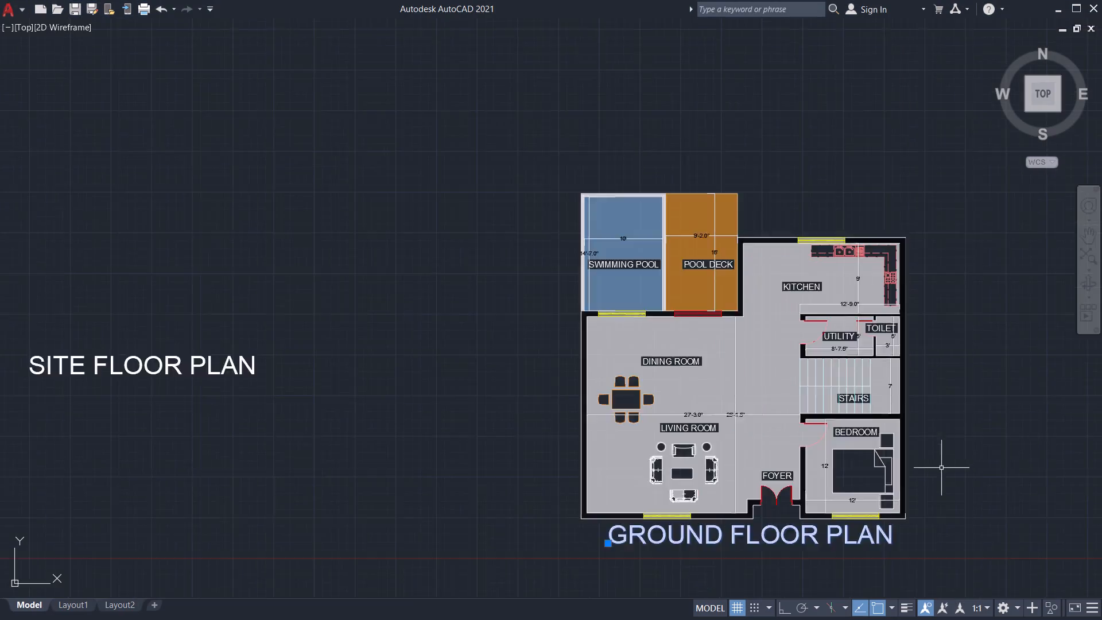
scroll(941, 468, down, 1)
middle_drag(941, 468, 921, 486)
scroll(921, 486, up, 2)
middle_drag(943, 496, 928, 511)
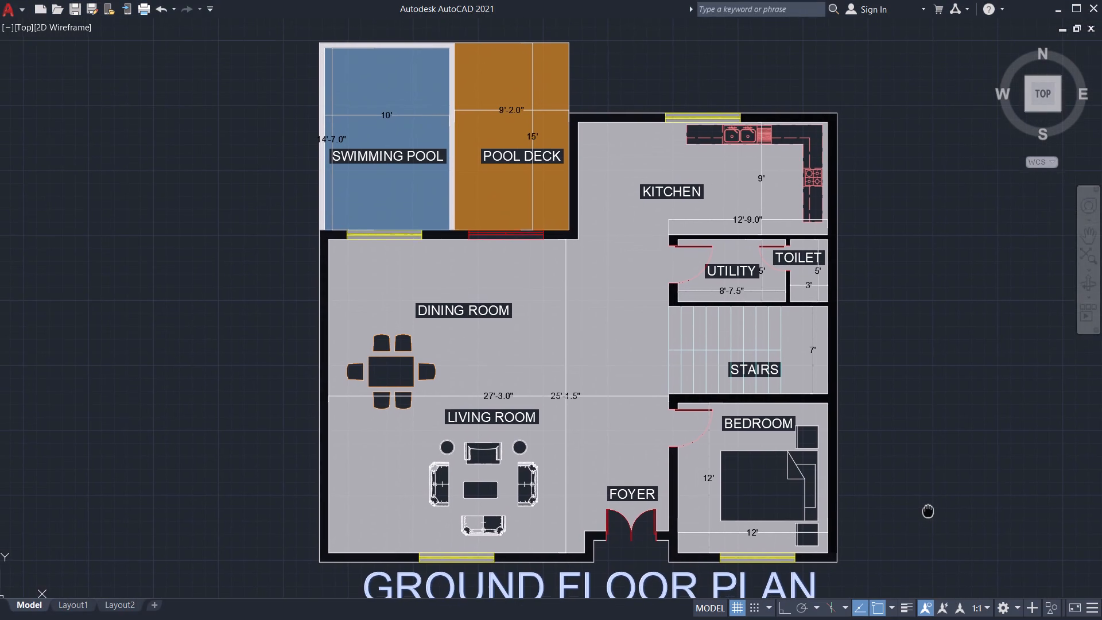
middle_drag(928, 511, 927, 496)
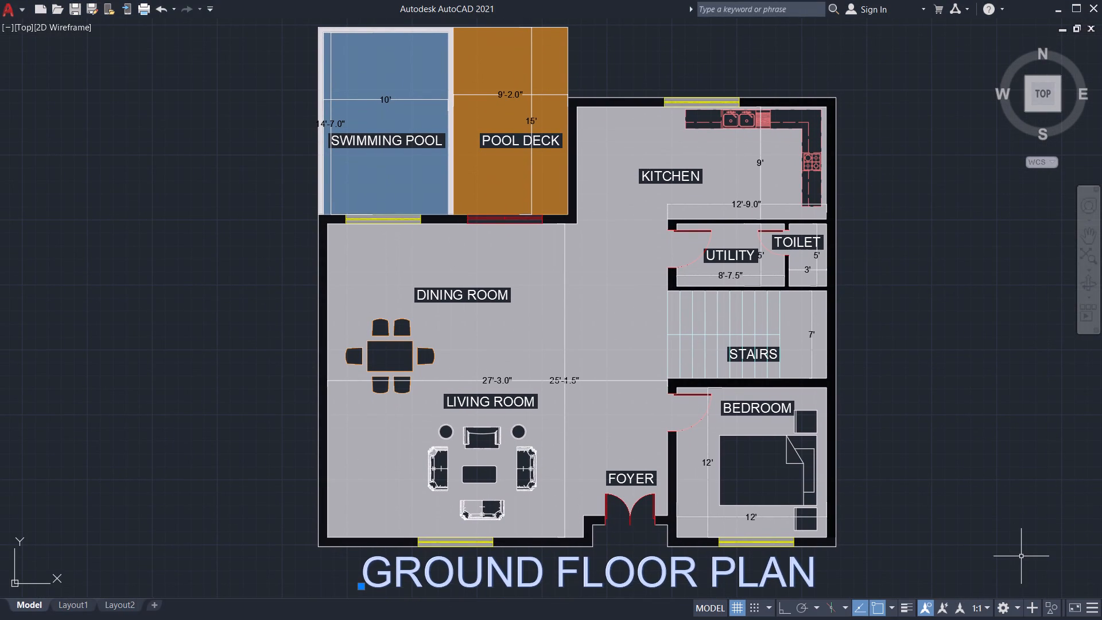
key(shift+super+s)
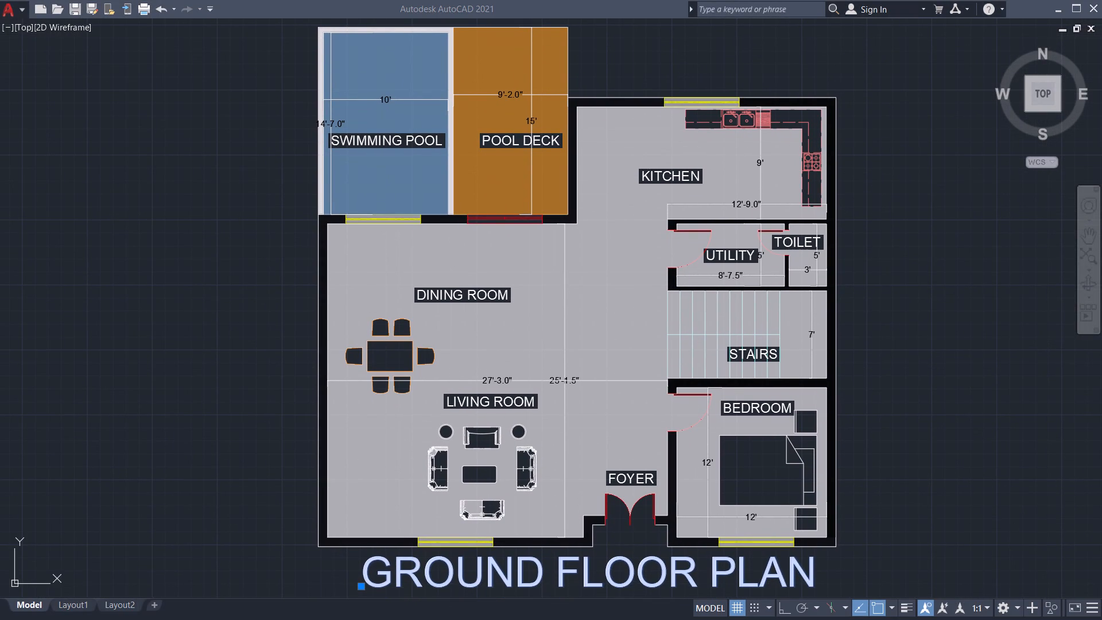
drag(194, 18, 531, 502)
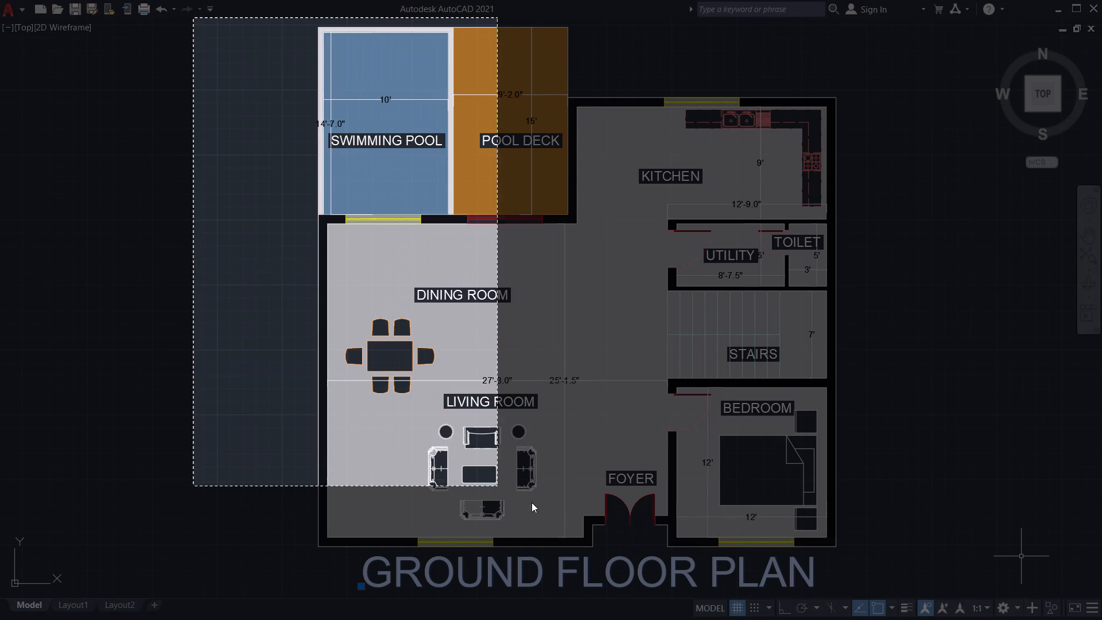
drag(531, 502, 890, 602)
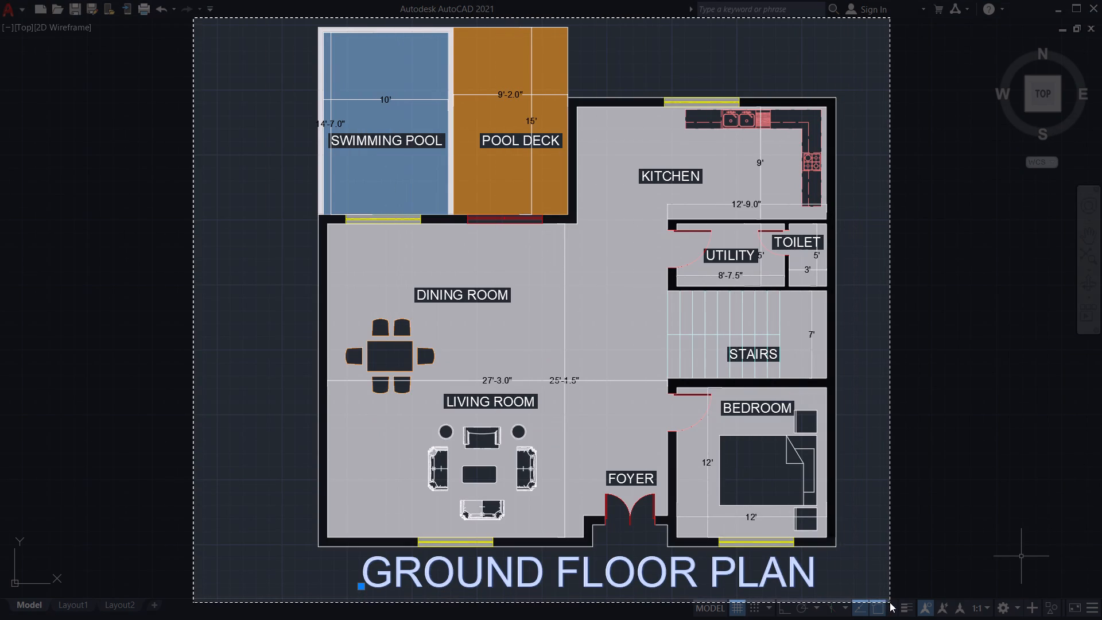
drag(890, 602, 888, 591)
Take a rectangular screen snip of the whole first floor plan together with its title.
scroll(831, 431, down, 1)
middle_drag(830, 431, 347, 387)
middle_drag(665, 427, 471, 414)
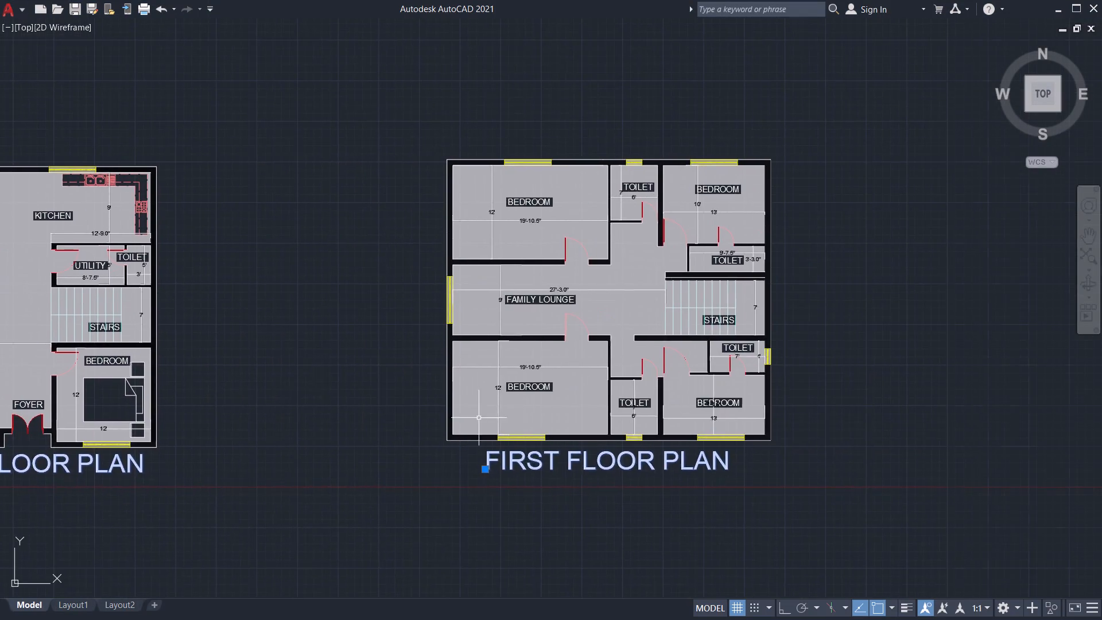
scroll(693, 420, up, 1)
scroll(693, 420, down, 1)
middle_drag(693, 420, 723, 463)
scroll(723, 463, up, 1)
middle_drag(732, 450, 727, 486)
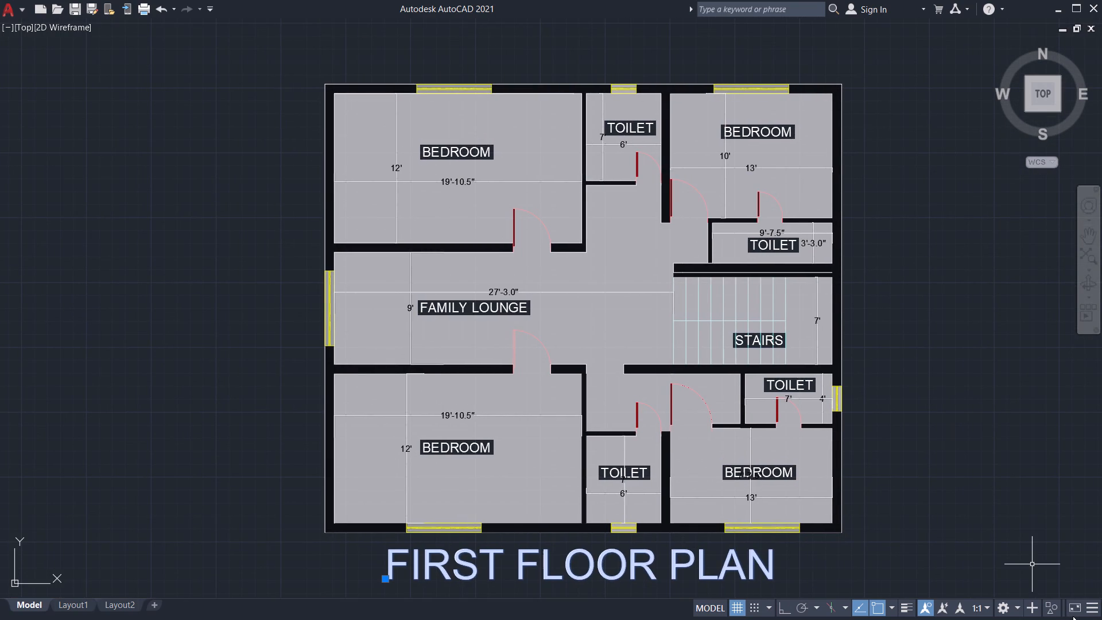
key(shift+super+s)
scroll(1073, 616, up, 1)
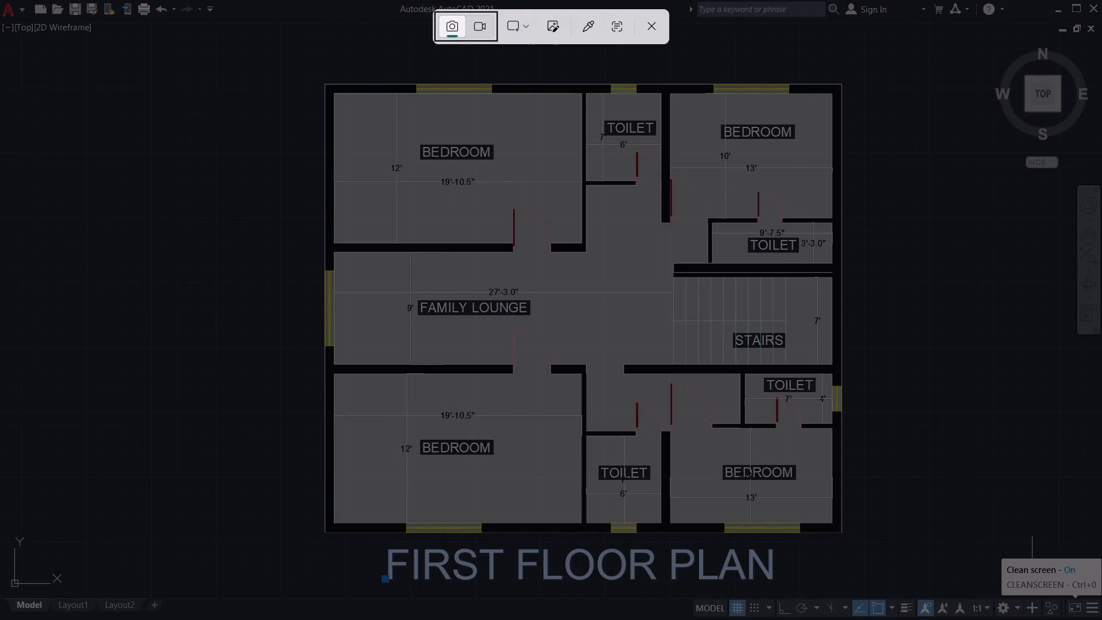
drag(223, 48, 946, 585)
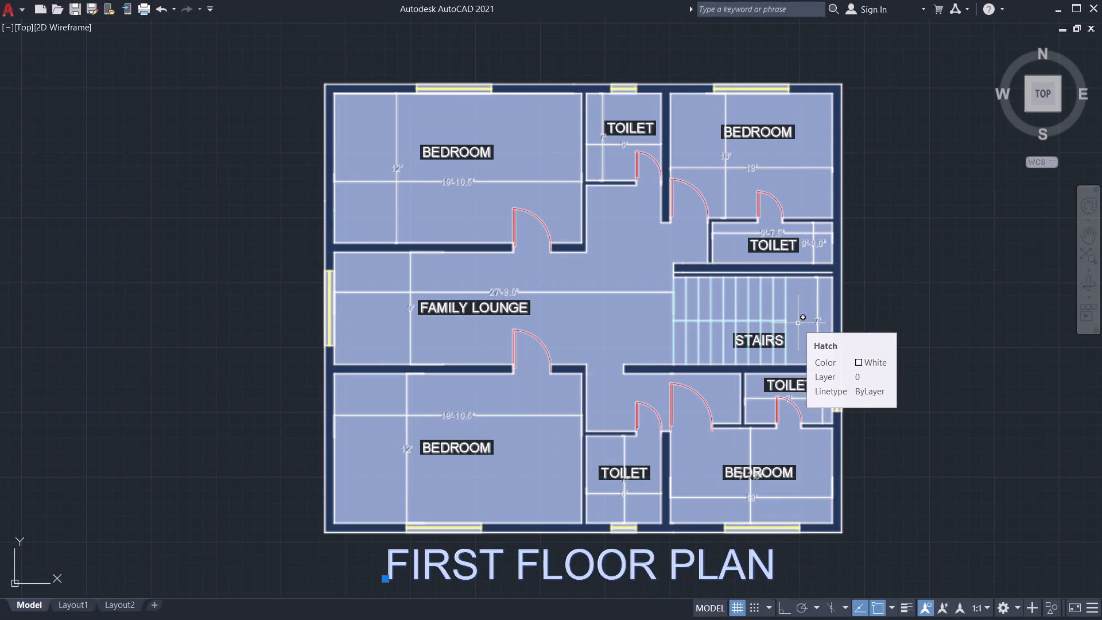
Retake the rectangular screen snip of the first floor plan, framing all its outer walls and the FIRST FLOOR PLAN title.
scroll(401, 50, down, 2)
scroll(399, 161, up, 2)
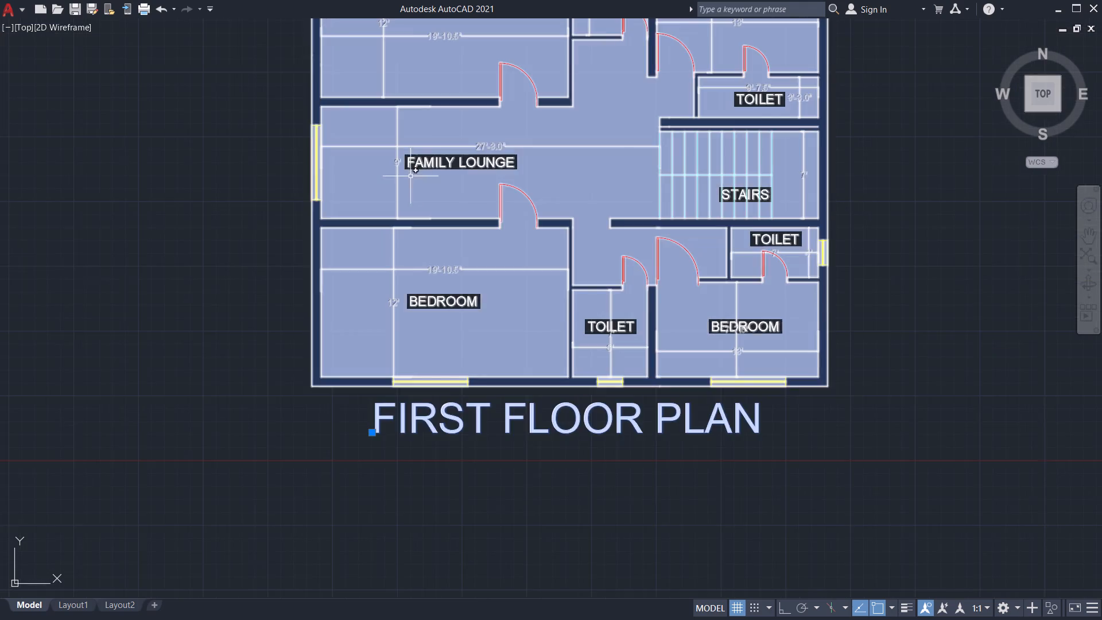
middle_drag(425, 195, 476, 271)
middle_drag(464, 290, 426, 332)
scroll(692, 378, down, 1)
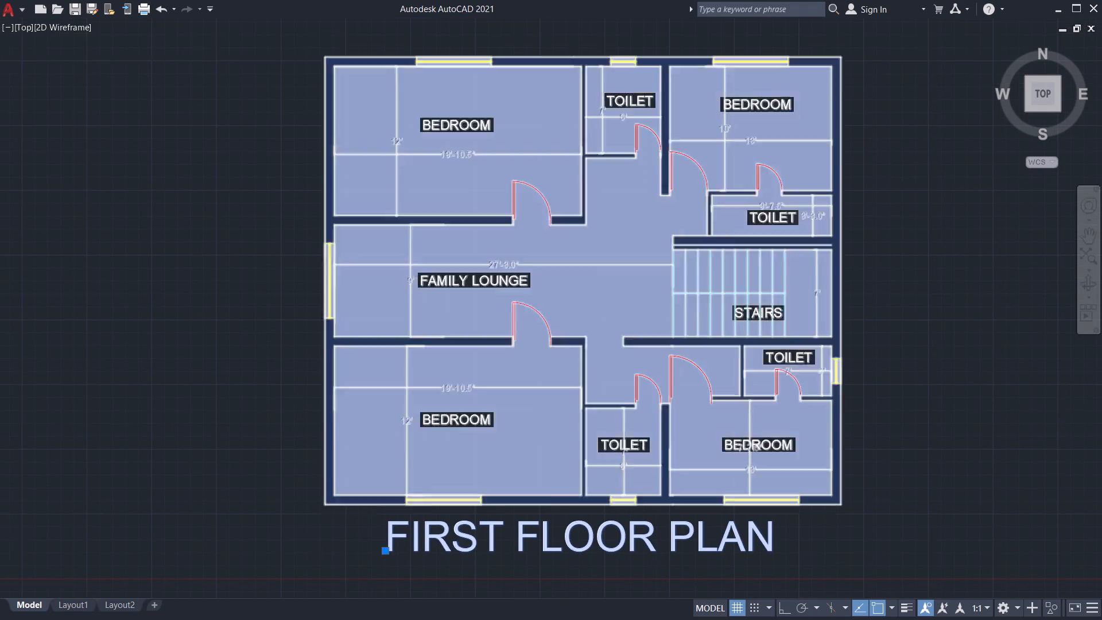
middle_click(675, 396)
scroll(673, 393, up, 2)
scroll(700, 375, down, 1)
middle_drag(699, 384, 699, 429)
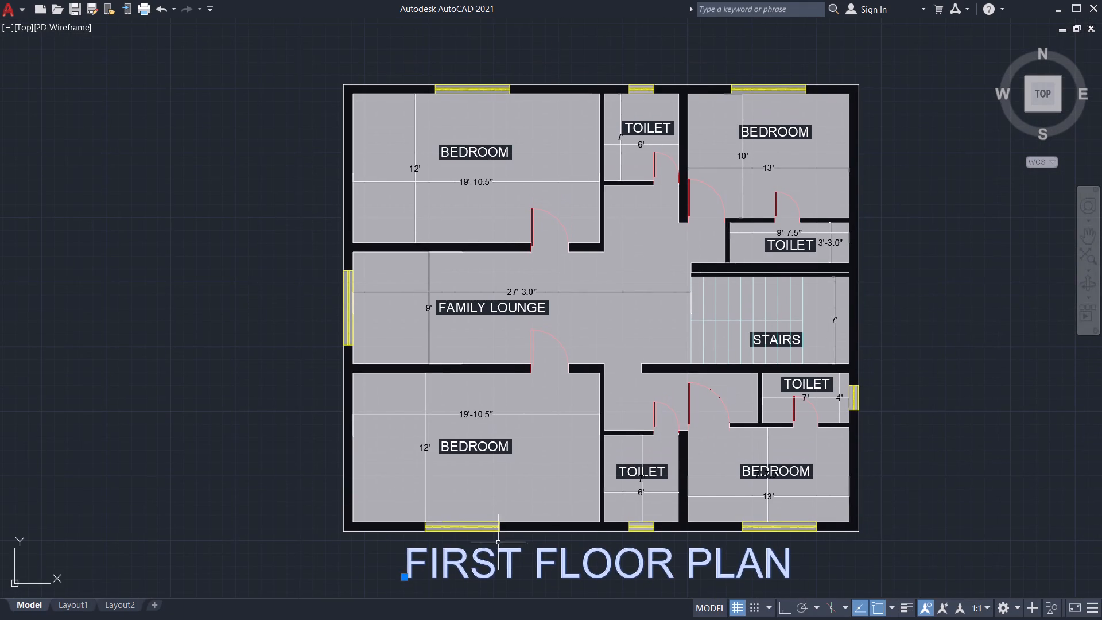
key(shift+super+s)
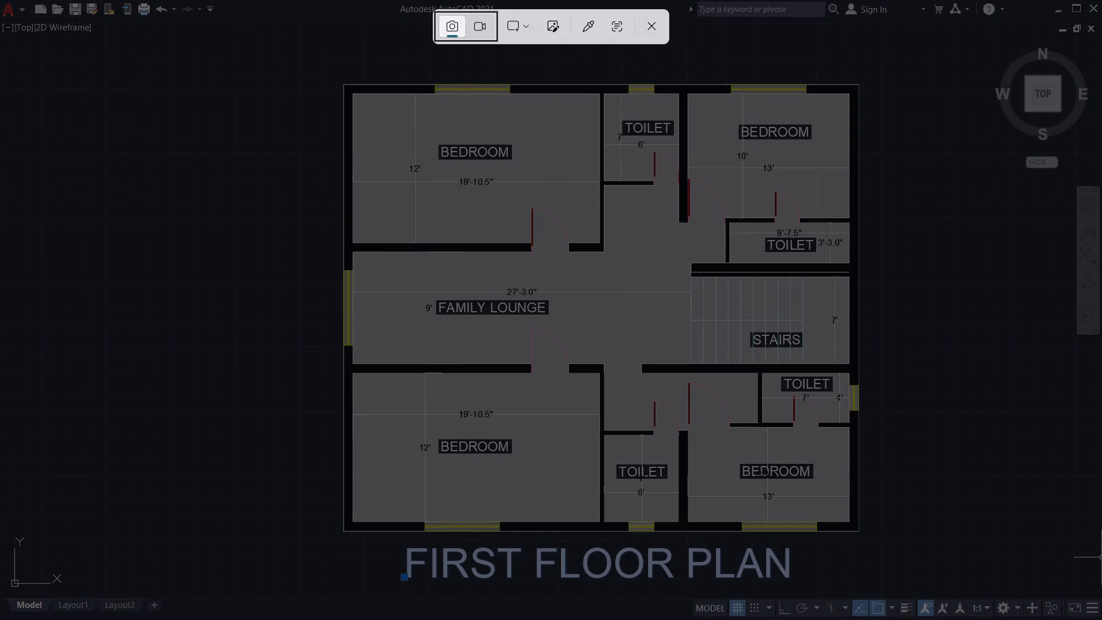
drag(231, 34, 853, 619)
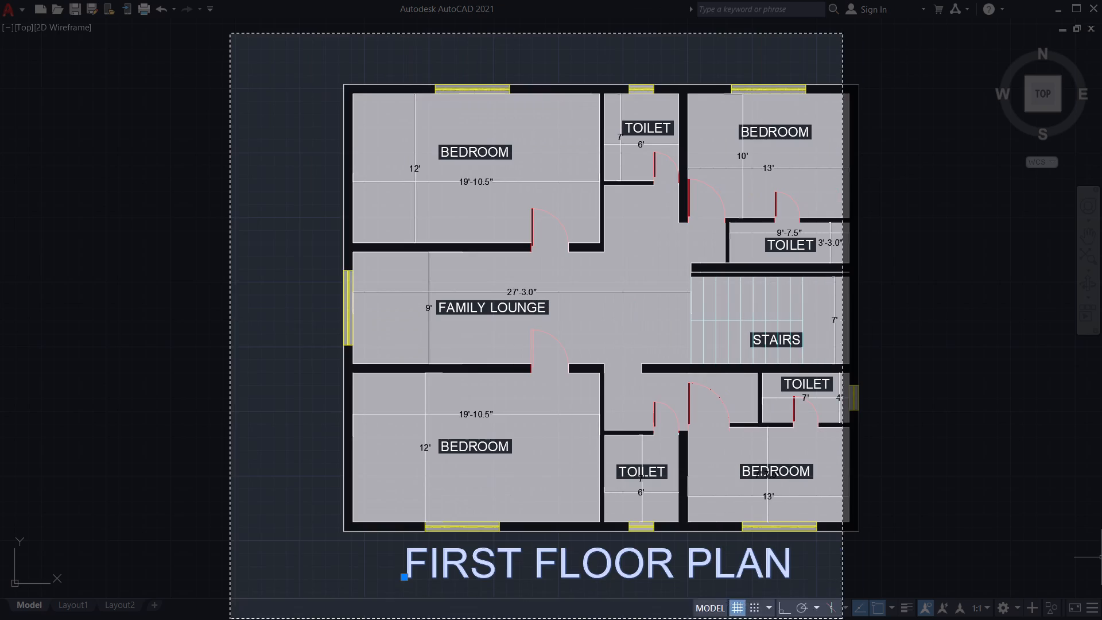
drag(853, 619, 931, 584)
Restore the hidden ribbon with the RIBBON command.
scroll(932, 584, down, 2)
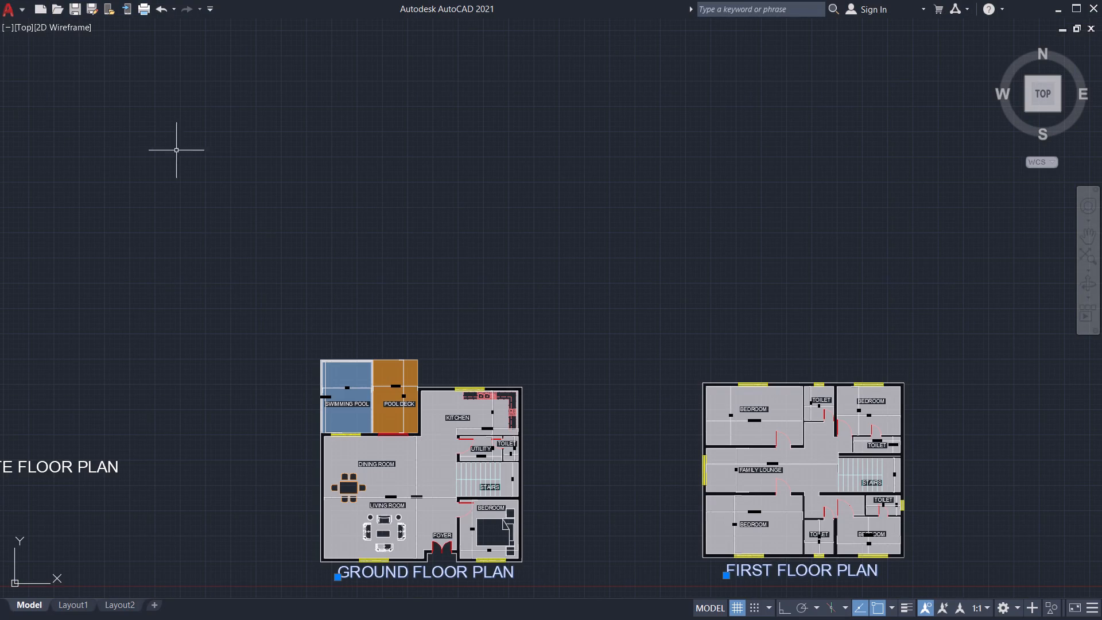
text(RI)
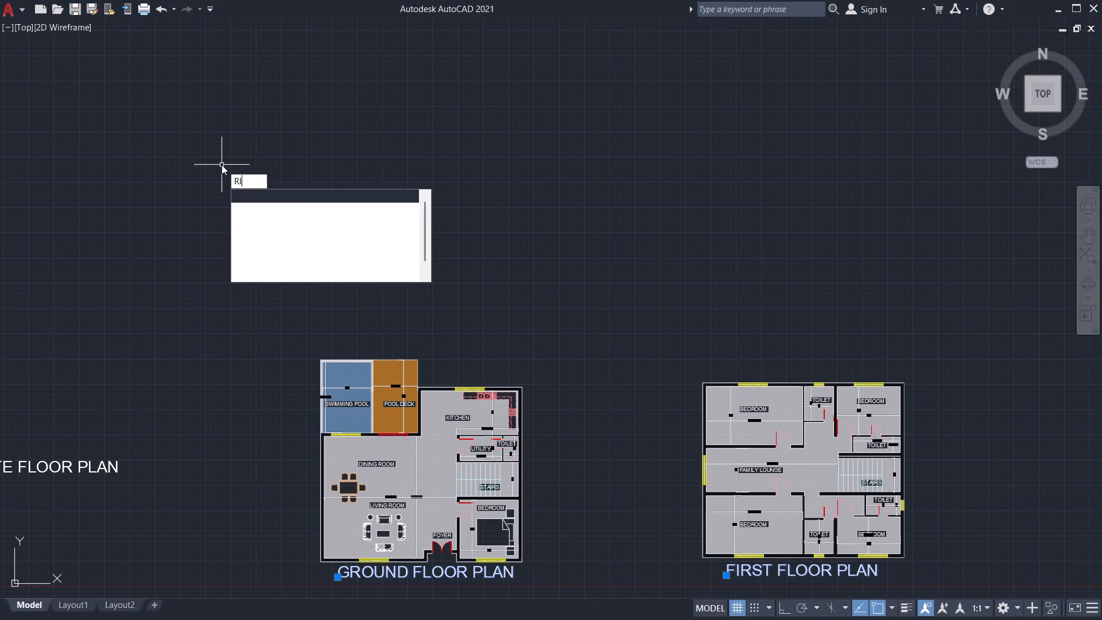
text(BBON)
key(Return)
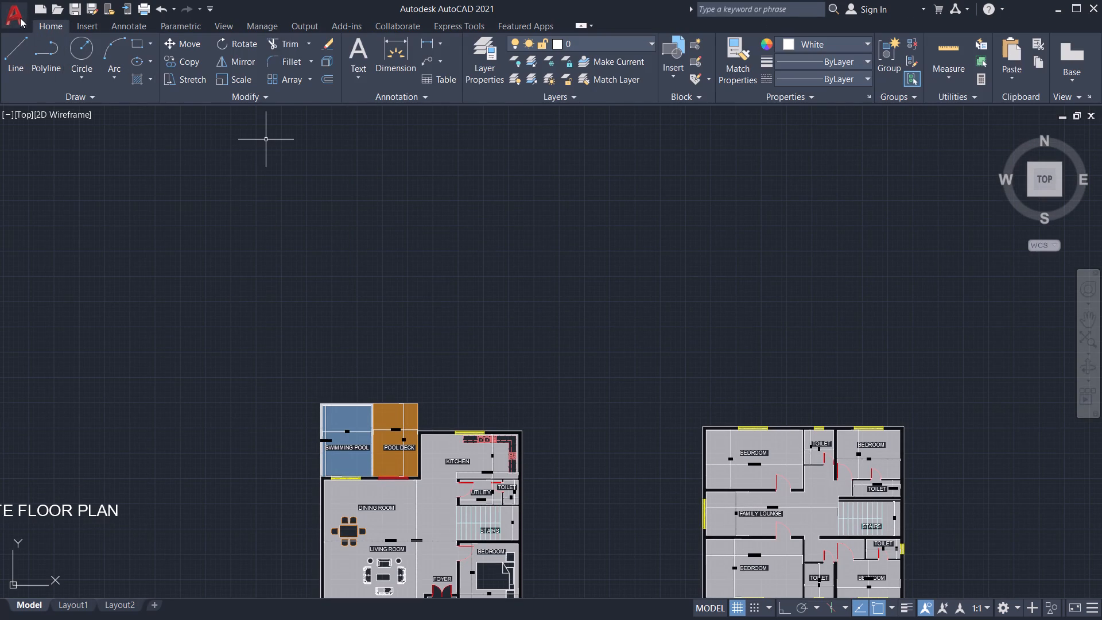
Save a copy of the drawing to the Desktop as VILLA PROJECT 1 in AutoCAD 2018 Drawing (*.dwg) format.
click(20, 18)
click(84, 186)
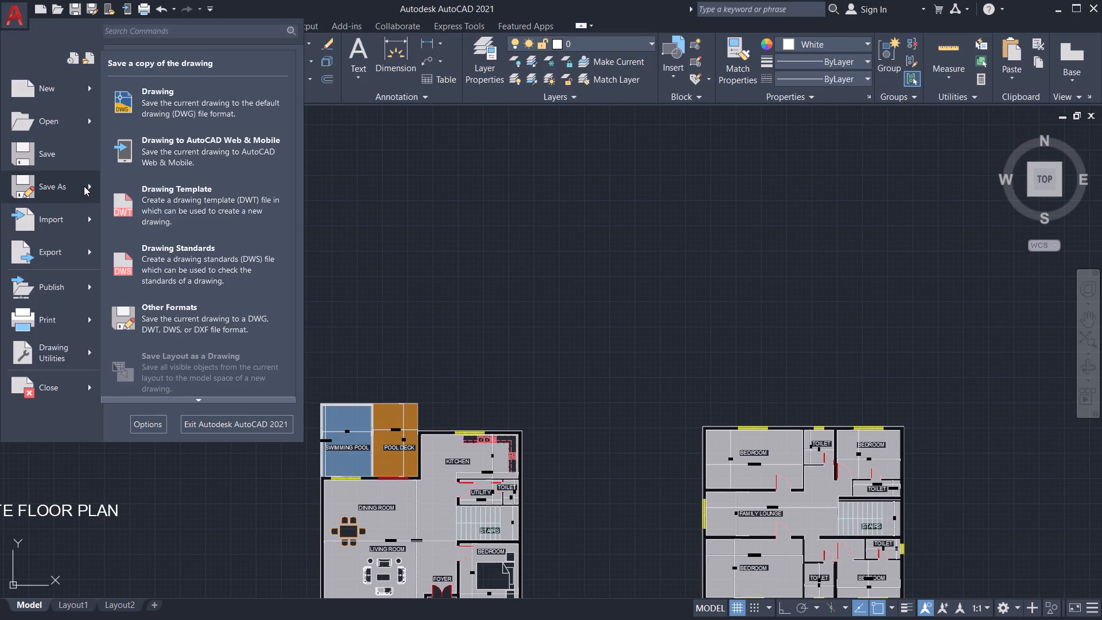
click(188, 108)
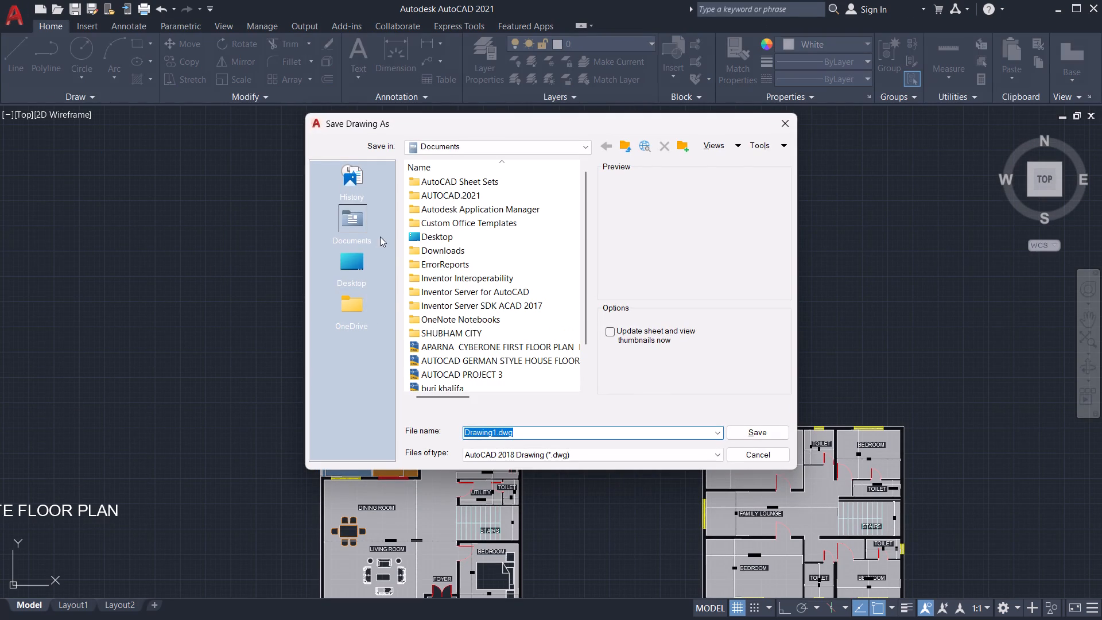
scroll(343, 261, down, 1)
key(BackSpace)
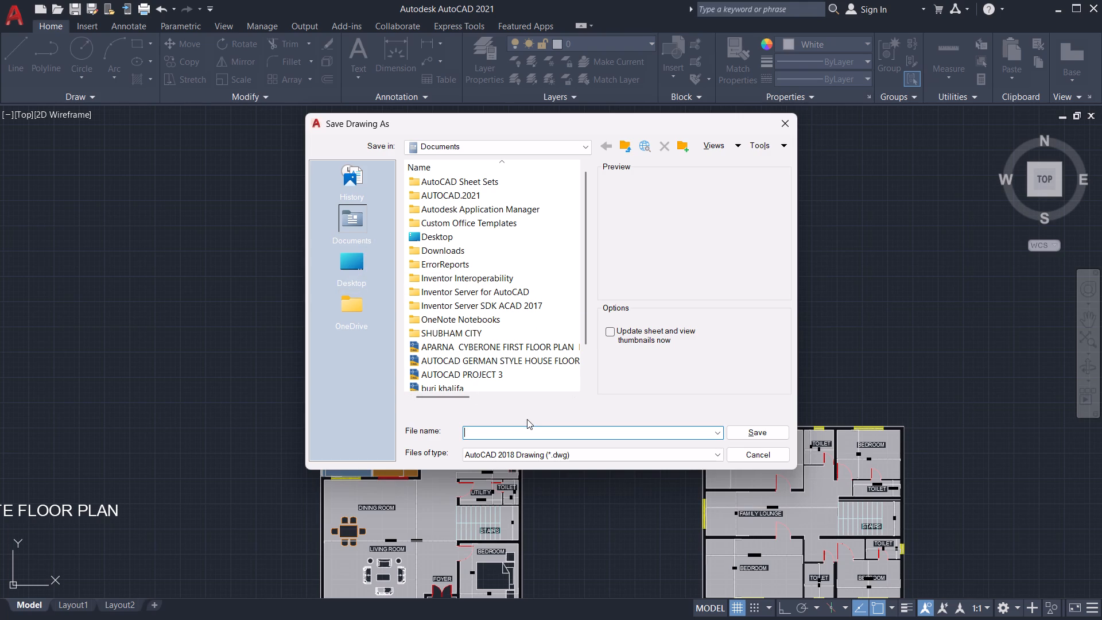
text(VILLA)
key(space)
text(PRO)
text(JECT)
key(space)
key(1)
click(354, 258)
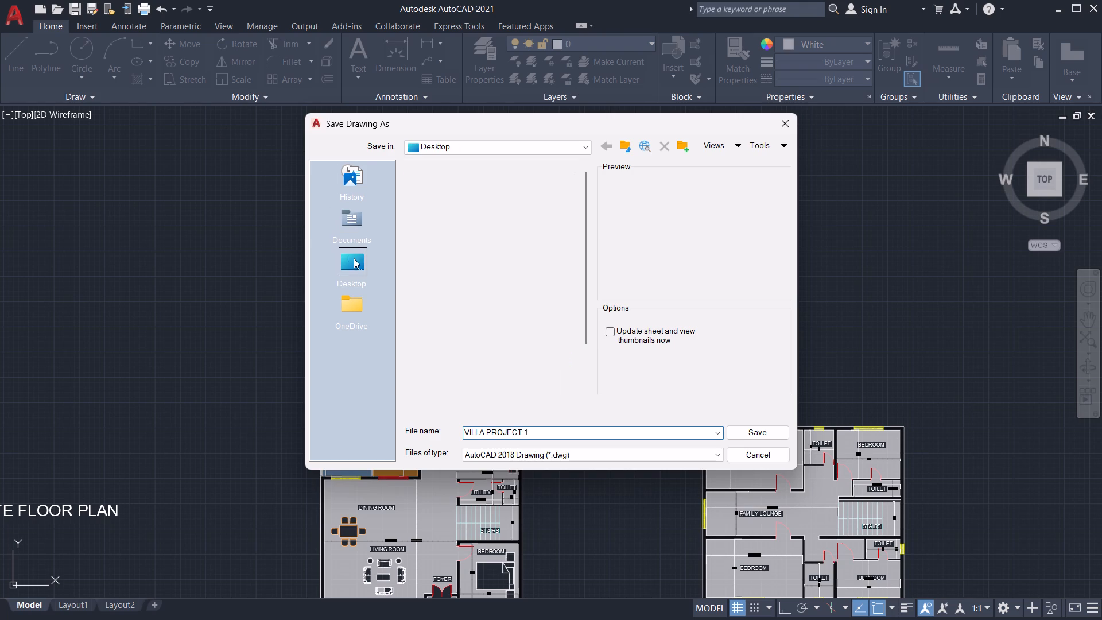
scroll(478, 374, down, 1)
scroll(472, 311, down, 1)
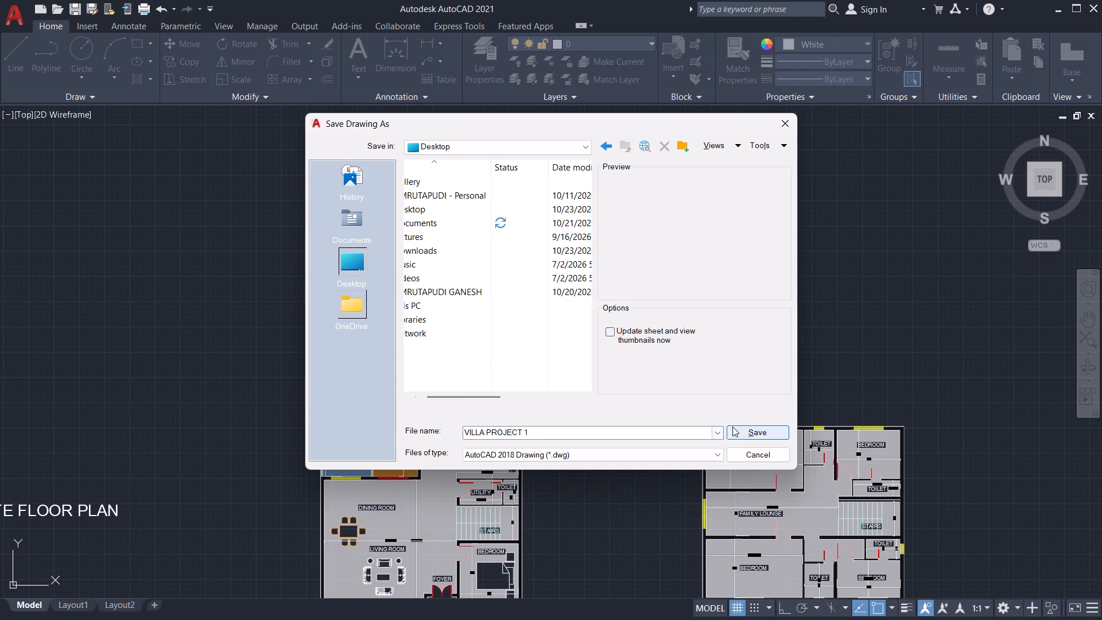
click(746, 428)
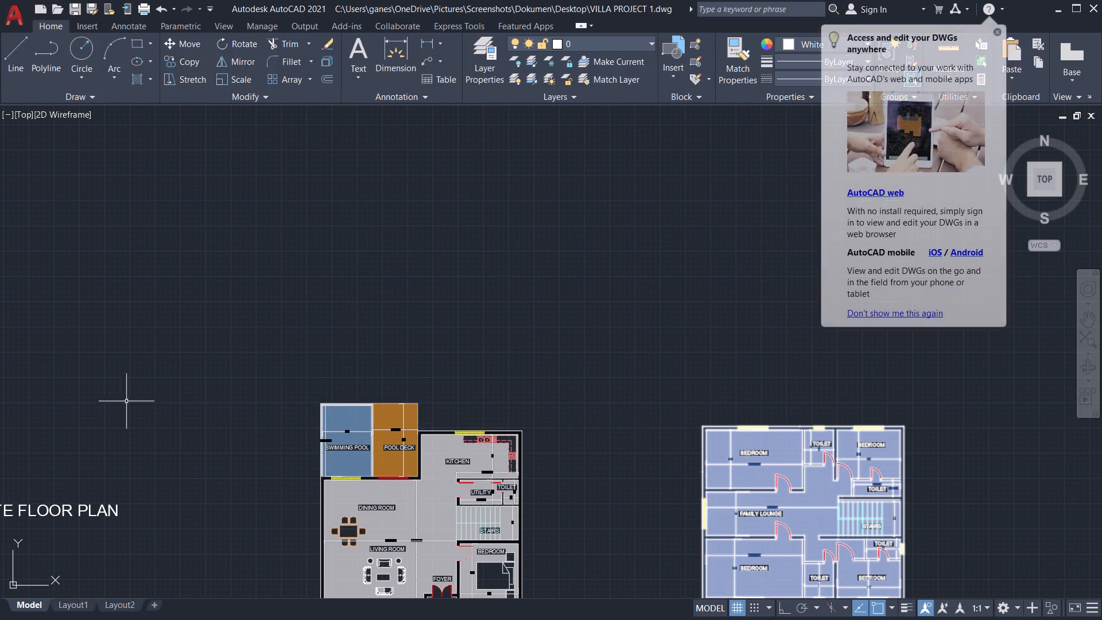
Close the AutoCAD session holding VILLA PROJECT 1.dwg, saving the changes to the drawing.
scroll(440, 498, down, 2)
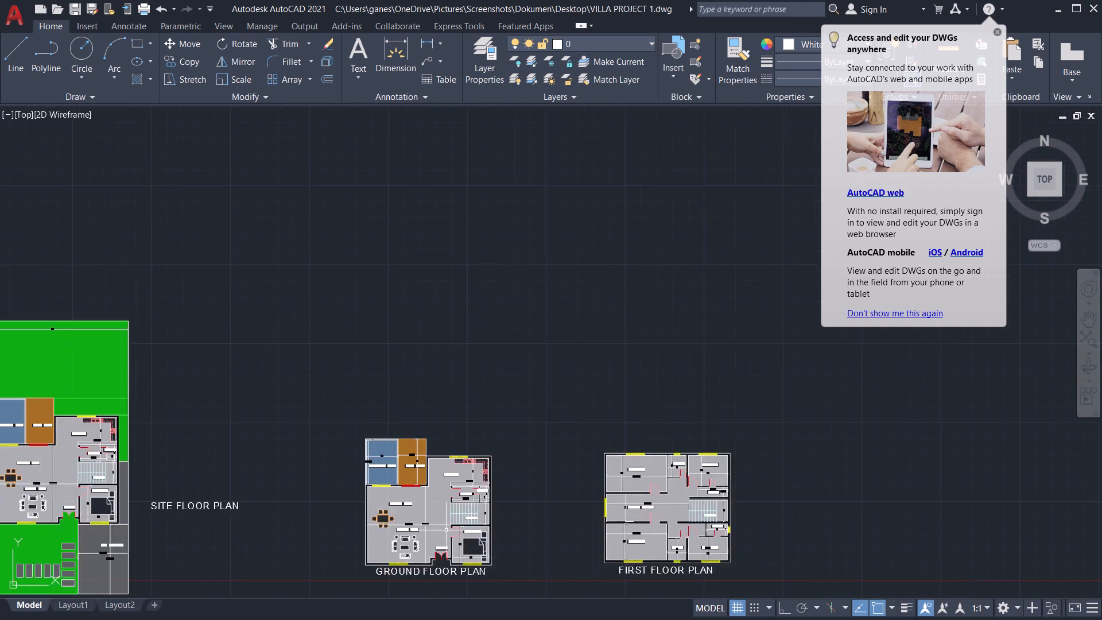
scroll(449, 542, down, 2)
click(1101, 5)
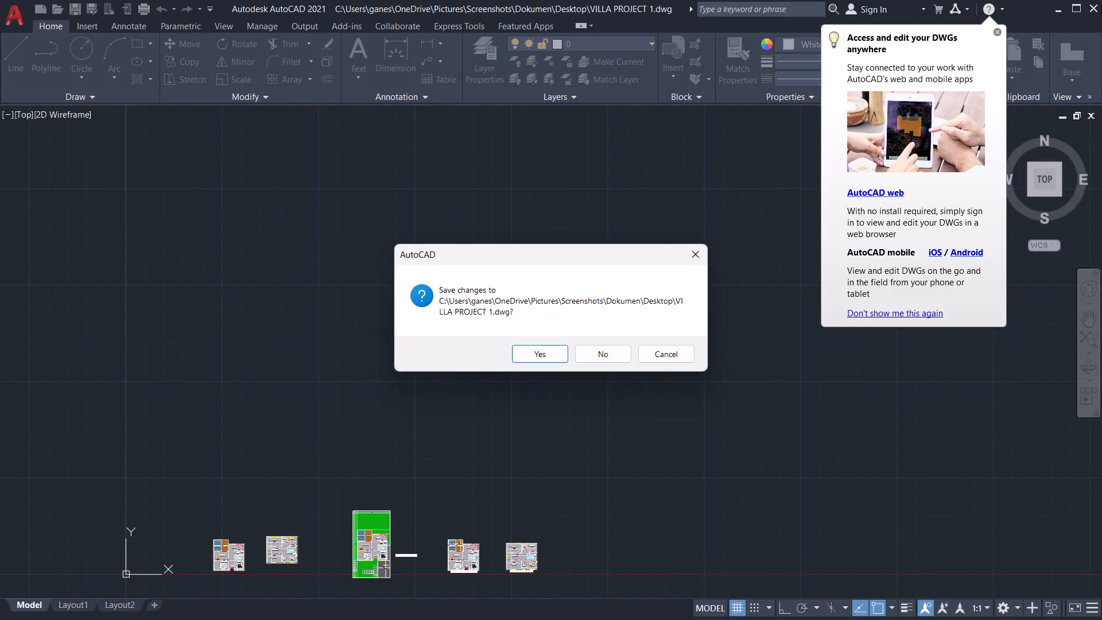
click(548, 347)
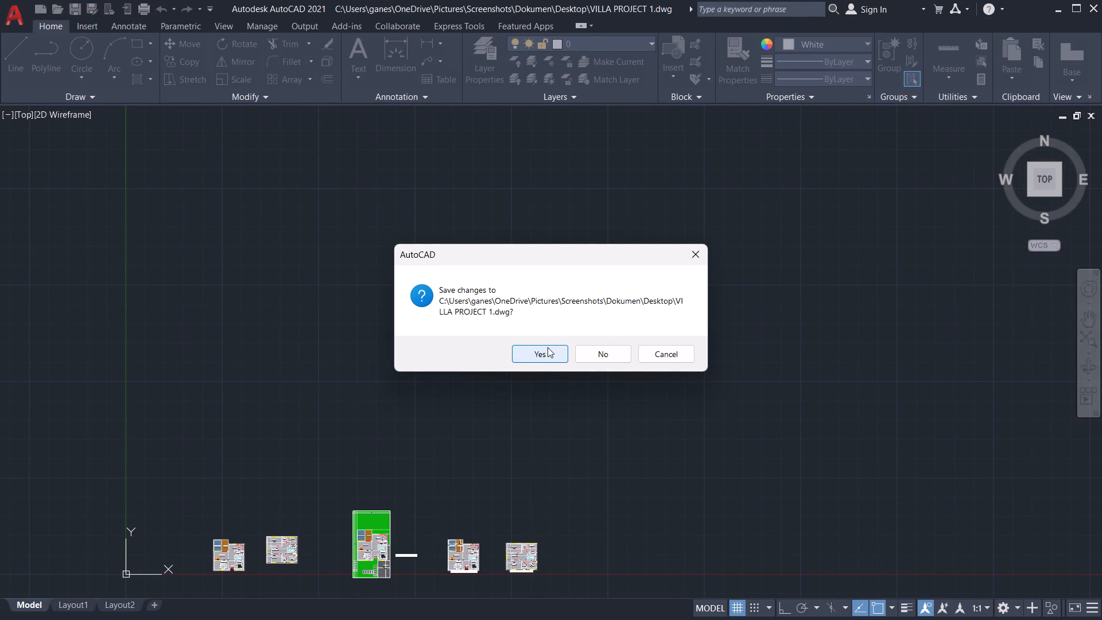
scroll(592, 328, down, 3)
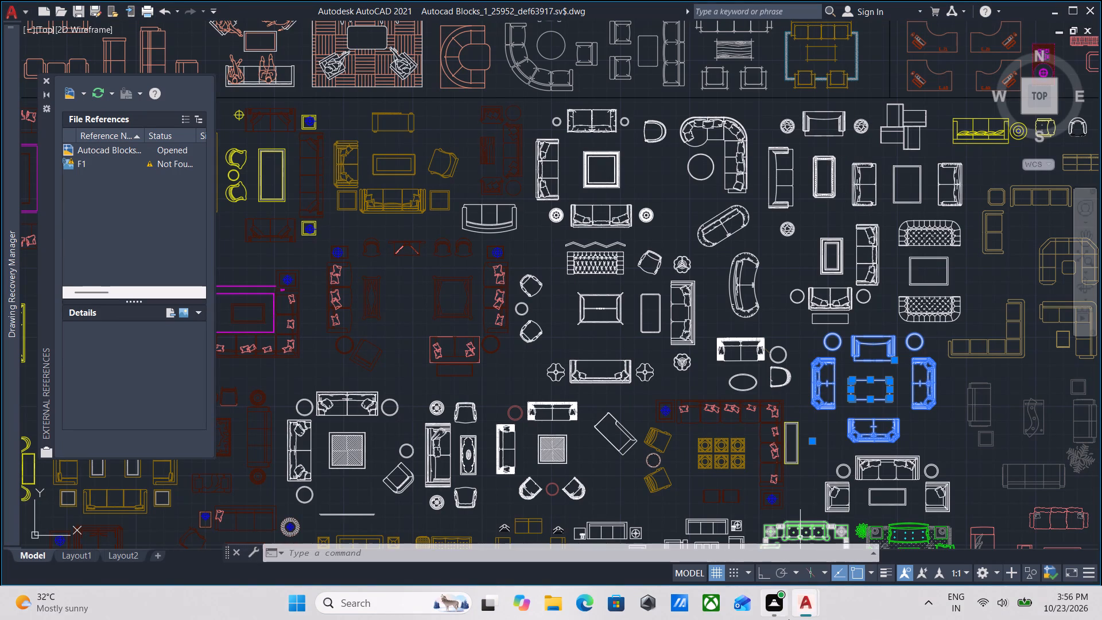